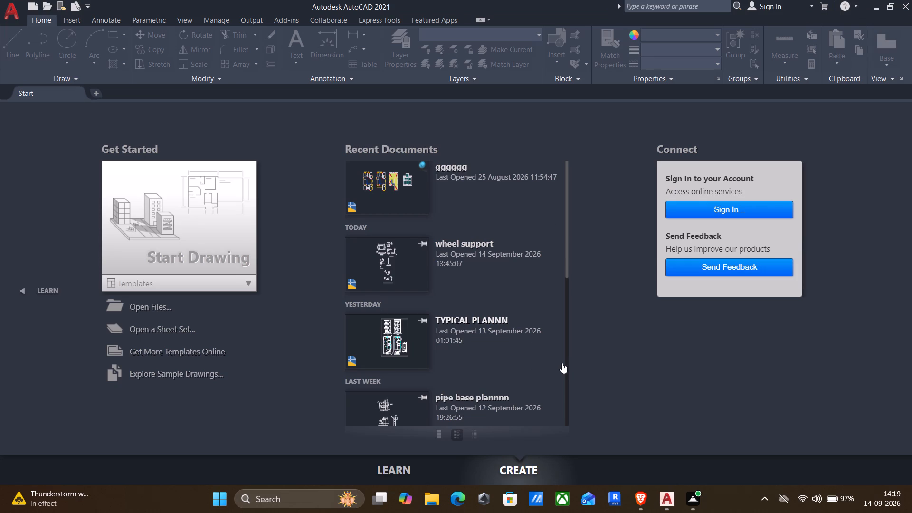
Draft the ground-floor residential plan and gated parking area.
Start a new blank drawing and dismiss the Properties palette from the workspace.
{"action": "left_click", "coordinate": [196, 214]}
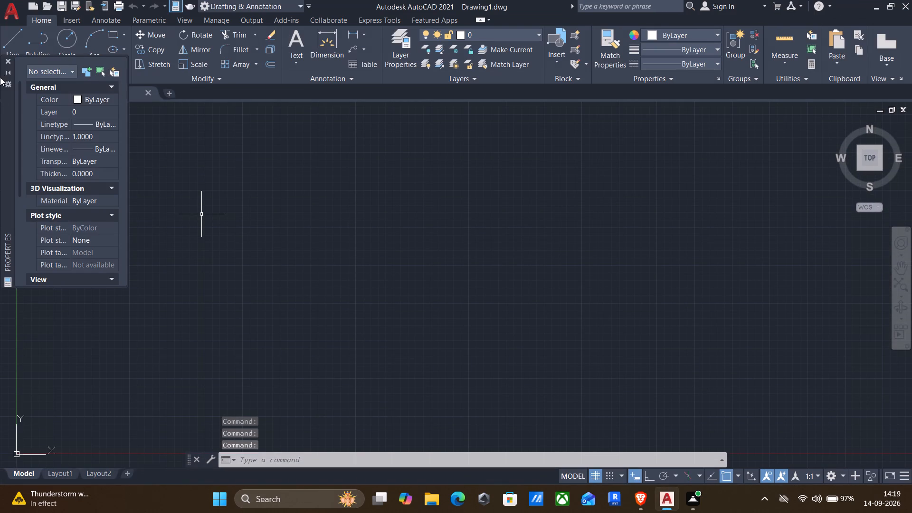
{"action": "left_click", "coordinate": [7, 61]}
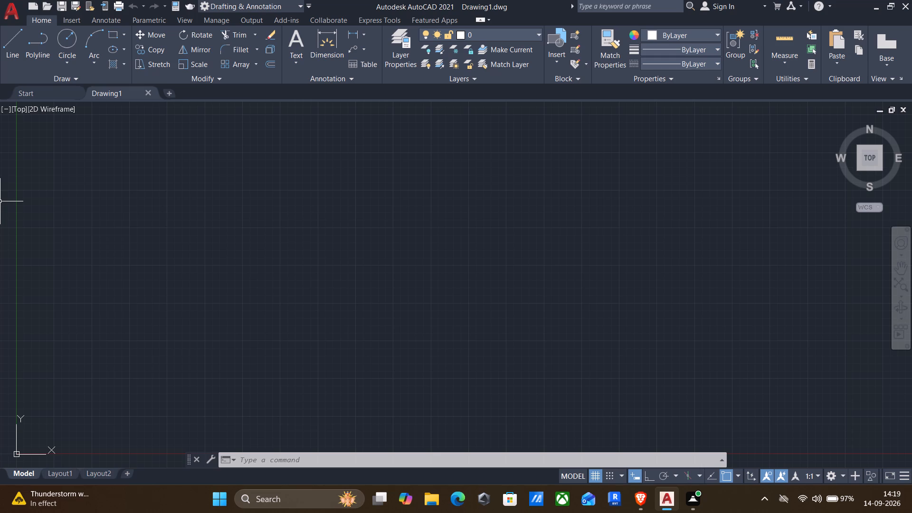
Configure the drawing units to Engineering length with a precision of 0'-0".
{"action": "type", "text": "un"}
{"action": "key", "text": "Return"}
{"action": "left_click", "coordinate": [444, 166]}
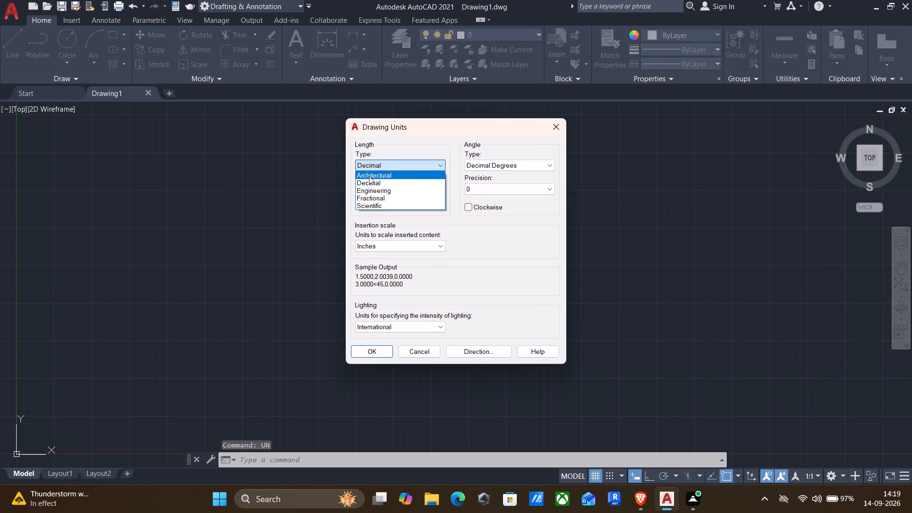
{"action": "left_click", "coordinate": [363, 188]}
{"action": "left_click", "coordinate": [365, 188]}
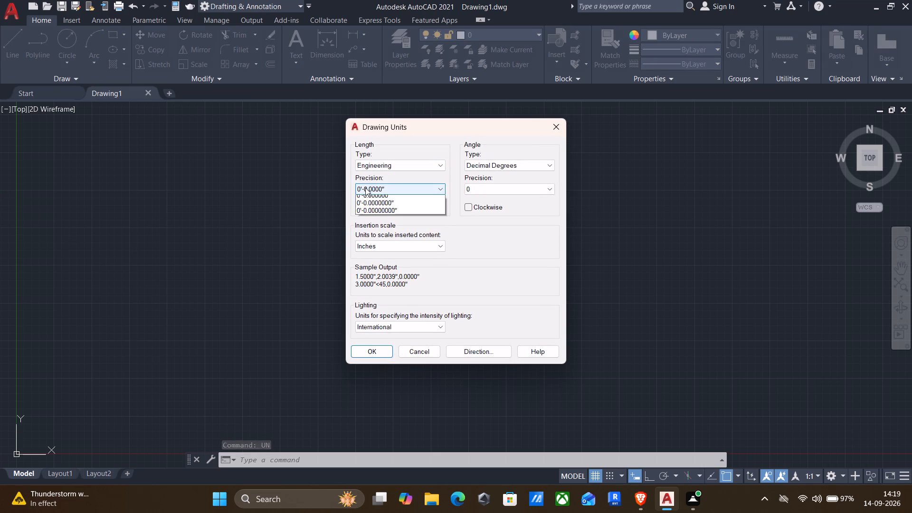
{"action": "left_click", "coordinate": [361, 200]}
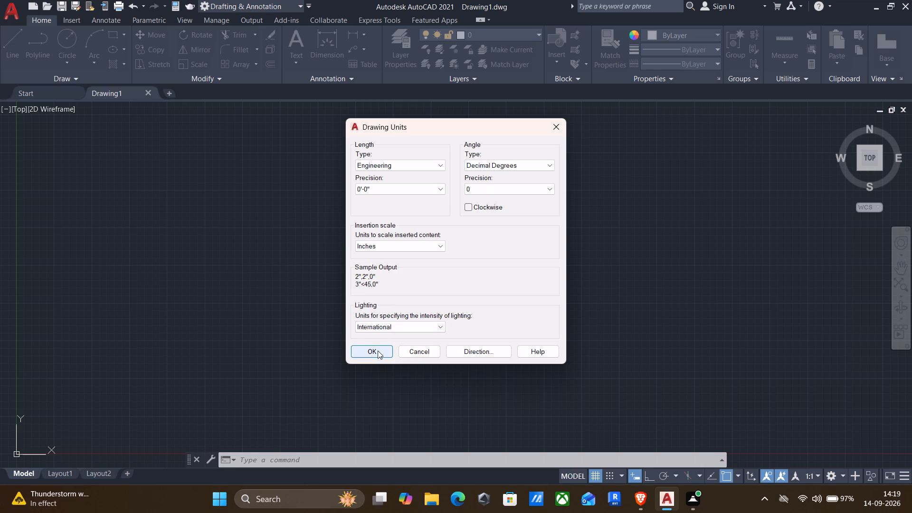
{"action": "left_click", "coordinate": [378, 351]}
Set the drawing limits with lower corner 0,0 and upper corner 1000,1000.
{"action": "type", "text": "li"}
{"action": "key", "text": "m"}
{"action": "key", "text": "Return"}
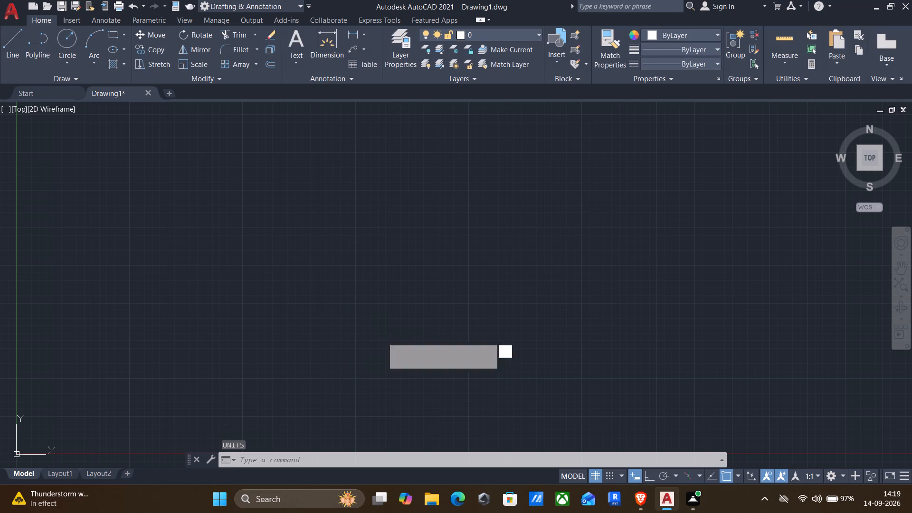
{"action": "type", "text": "0,0"}
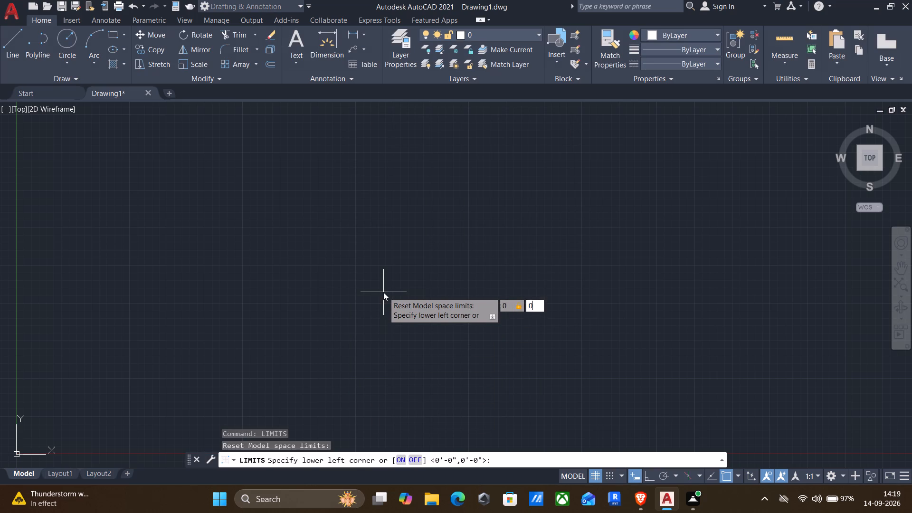
{"action": "key", "text": "Return"}
{"action": "type", "text": "1000"}
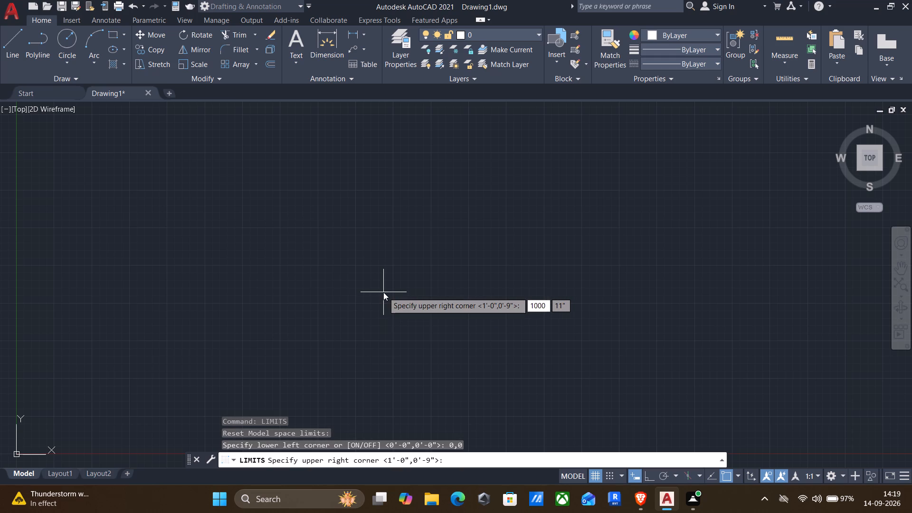
{"action": "type", "text": ",1000"}
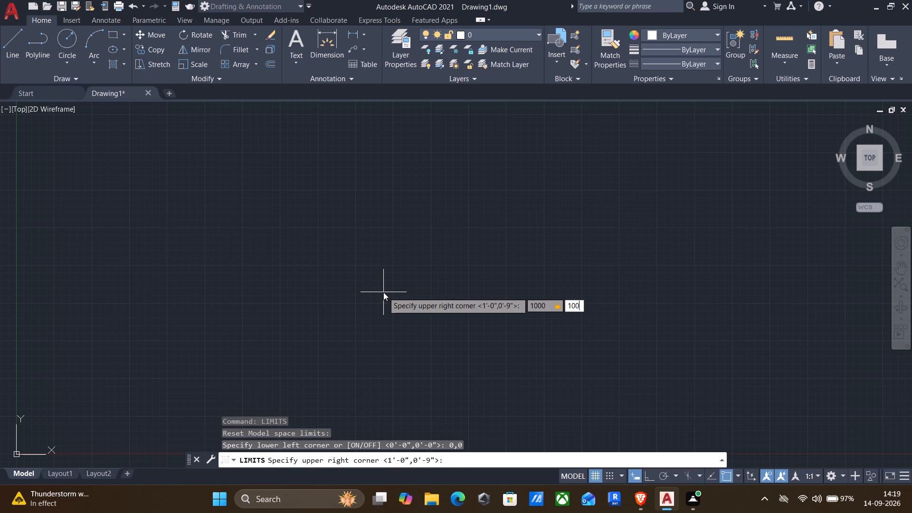
{"action": "key", "text": "Return"}
Draw a horizontal line 23'4" long with Ortho on, in an empty part of the drawing.
{"action": "key", "text": "z"}
{"action": "key", "text": "Return"}
{"action": "key", "text": "a"}
{"action": "key", "text": "Return"}
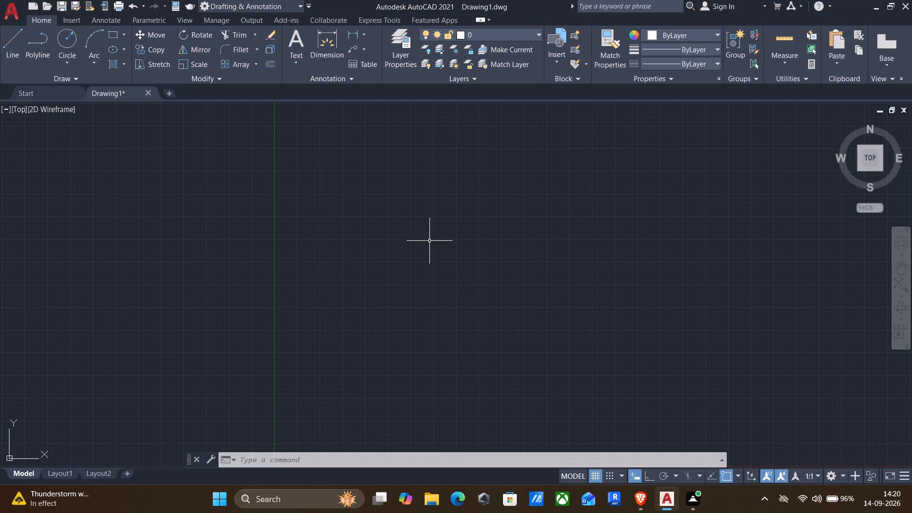
{"action": "middle_click_drag", "start_coordinate": [450, 237], "coordinate": [135, 266]}
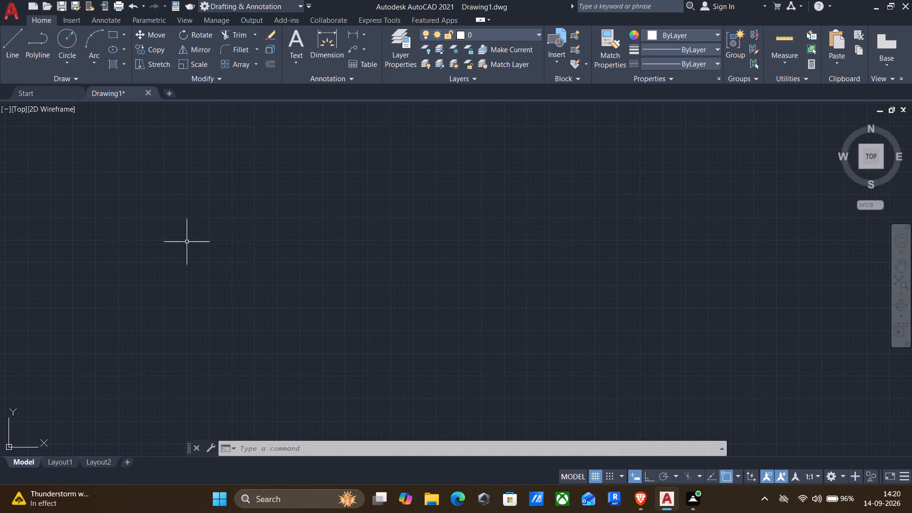
{"action": "key", "text": "l"}
{"action": "key", "text": "Return"}
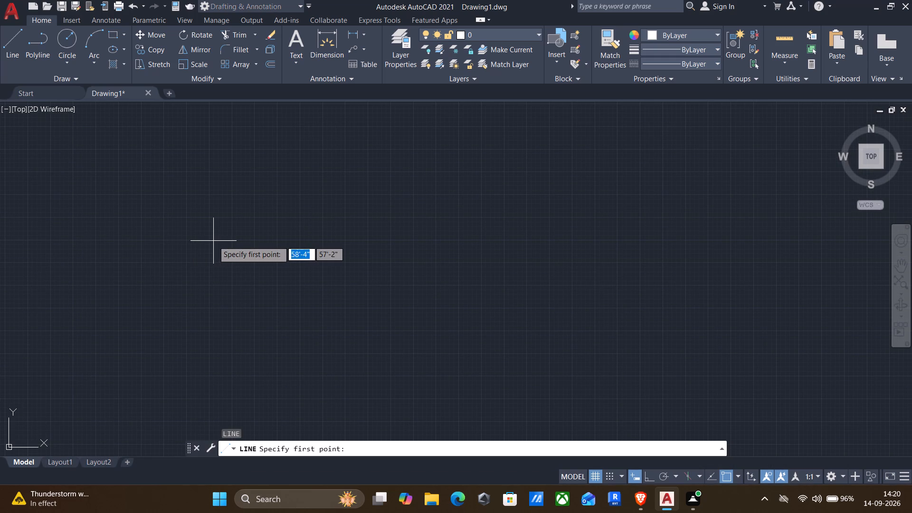
{"action": "key", "text": "F8"}
{"action": "left_click", "coordinate": [224, 170]}
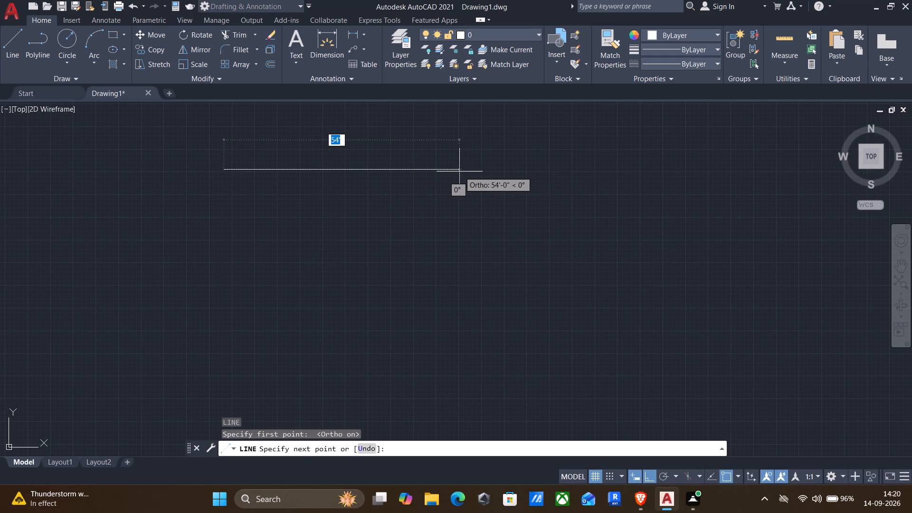
{"action": "type", "text": "23"}
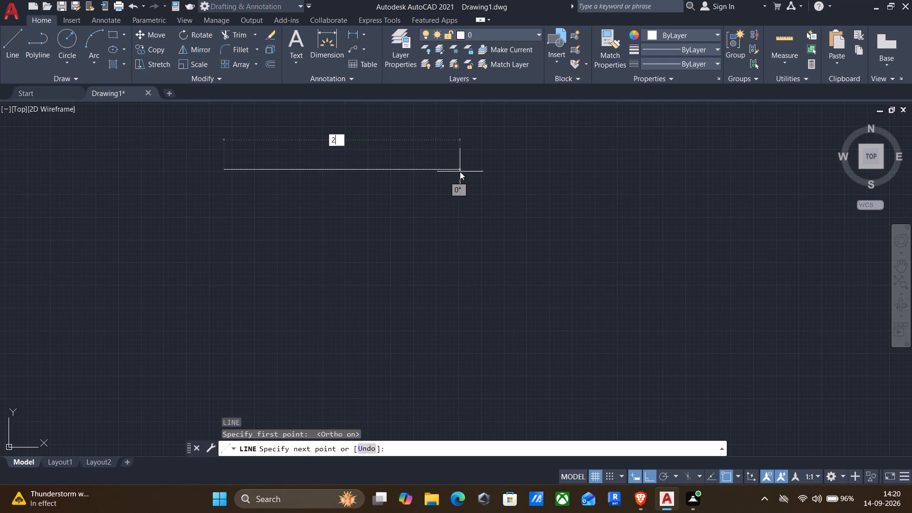
{"action": "type", "text": "'4\""}
{"action": "key", "text": "Return"}
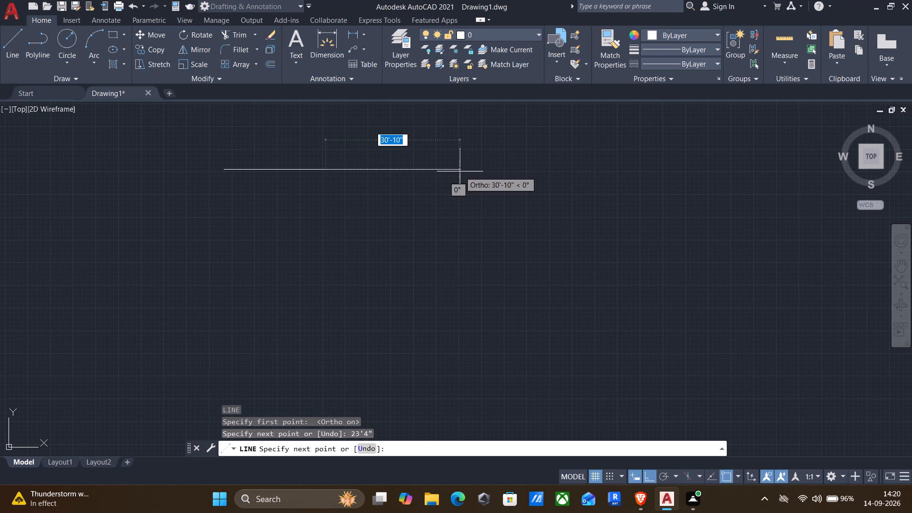
{"action": "key", "text": "Return"}
Move the horizontal line diagonally up and to the right with Ortho off, placing its left end at about 96', 90'5".
{"action": "scroll", "coordinate": [403, 230], "scroll_direction": "down", "scroll_amount": 2}
{"action": "middle_click_drag", "start_coordinate": [387, 238], "coordinate": [481, 227]}
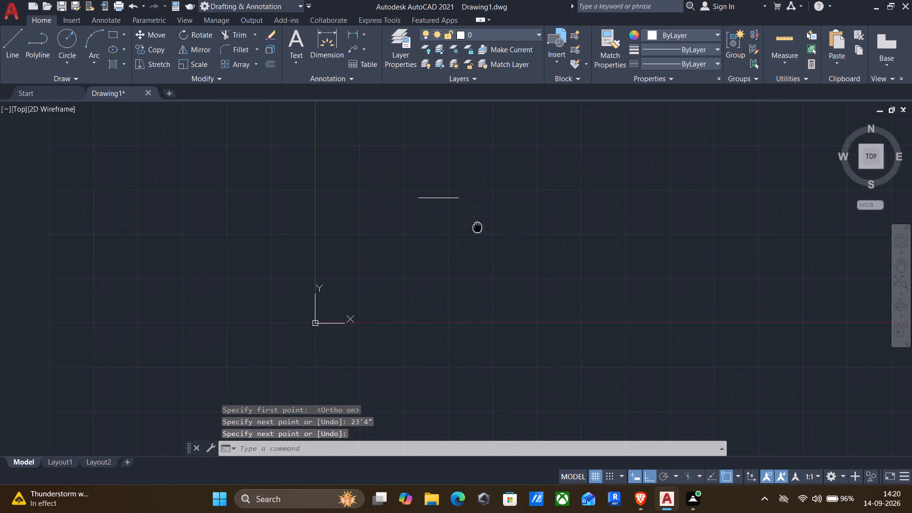
{"action": "middle_click_drag", "start_coordinate": [481, 227], "coordinate": [488, 224]}
{"action": "scroll", "coordinate": [429, 236], "scroll_direction": "up", "scroll_amount": 4}
{"action": "middle_click_drag", "start_coordinate": [412, 237], "coordinate": [327, 347]}
{"action": "scroll", "coordinate": [304, 312], "scroll_direction": "down", "scroll_amount": 1}
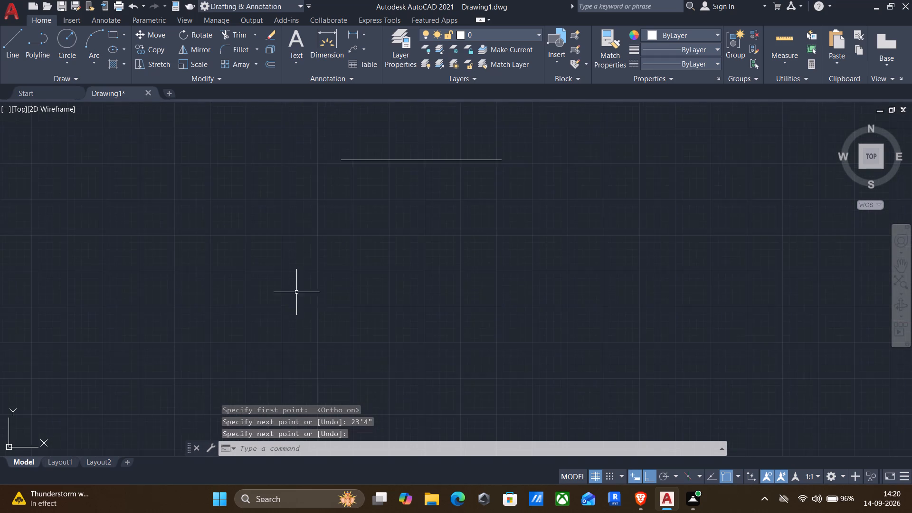
{"action": "scroll", "coordinate": [295, 290], "scroll_direction": "down", "scroll_amount": 1}
{"action": "middle_click_drag", "start_coordinate": [286, 262], "coordinate": [282, 298]}
{"action": "left_click", "coordinate": [263, 213]}
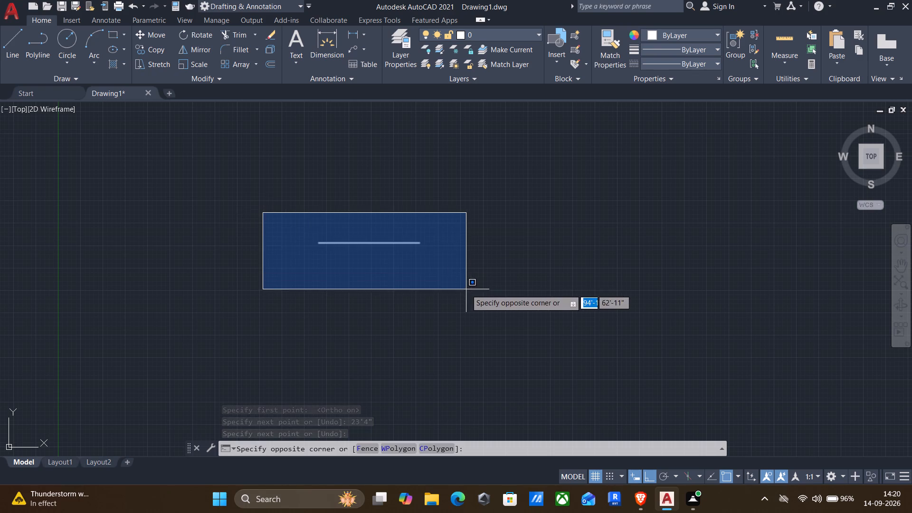
{"action": "left_click", "coordinate": [466, 290]}
{"action": "key", "text": "m"}
{"action": "key", "text": "Return"}
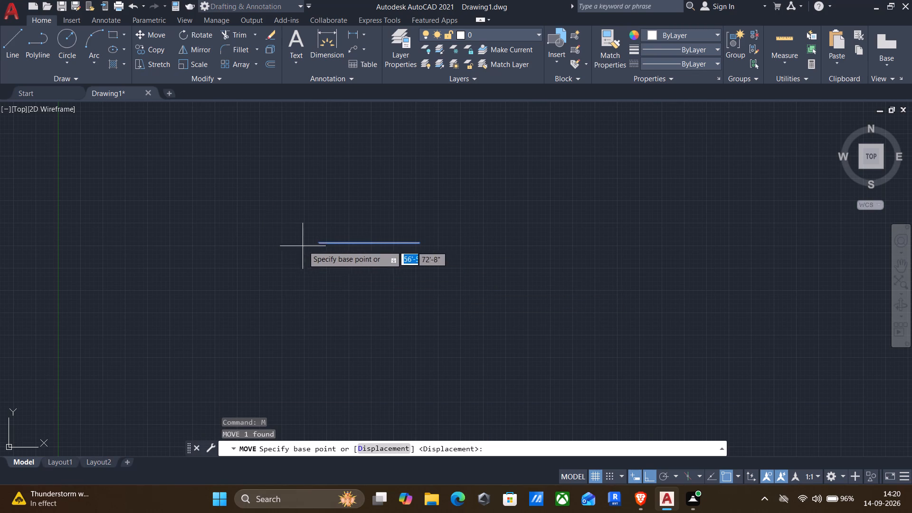
{"action": "left_click", "coordinate": [318, 240]}
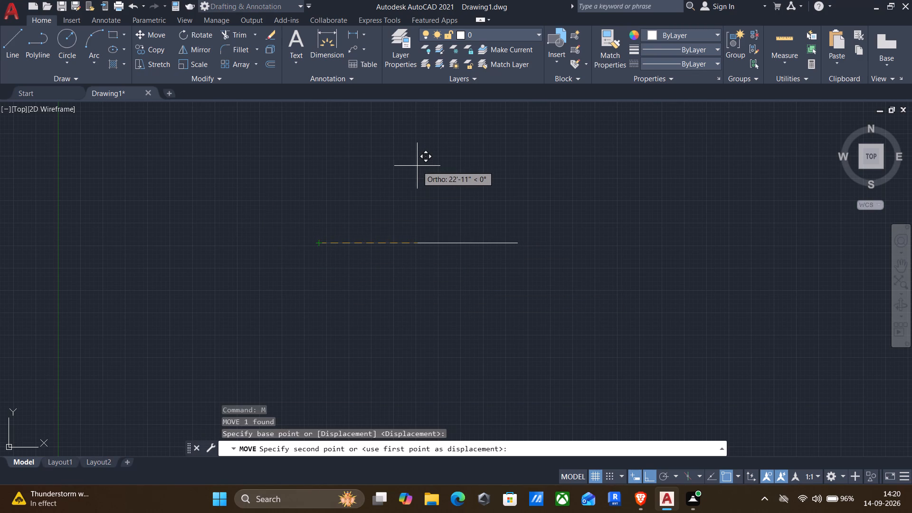
{"action": "key", "text": "F8"}
{"action": "left_click", "coordinate": [470, 171]}
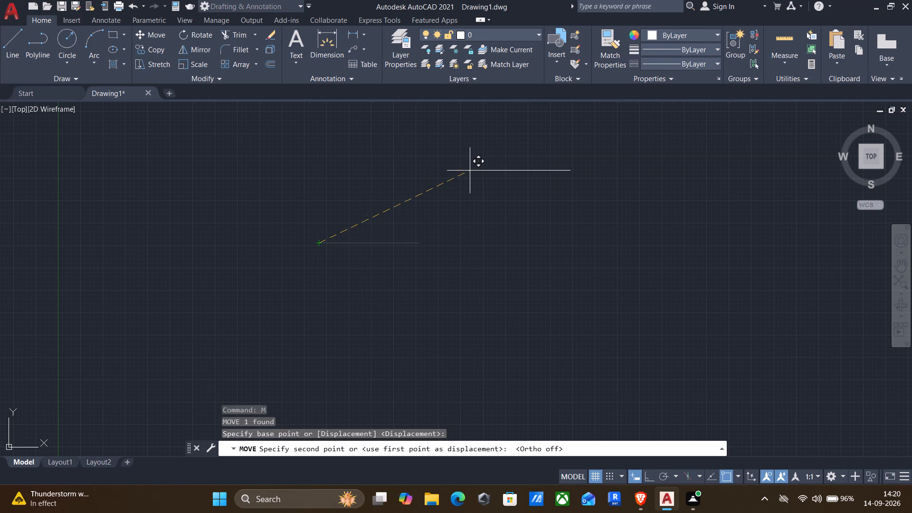
Begin a new line at the left endpoint of the horizontal line.
{"action": "middle_click_drag", "start_coordinate": [425, 137], "coordinate": [336, 175]}
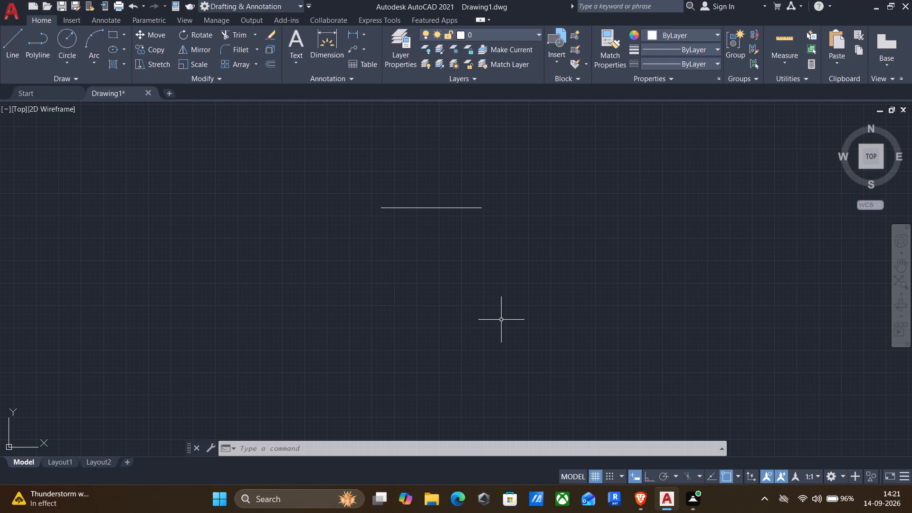
{"action": "key", "text": "l"}
{"action": "key", "text": "Return"}
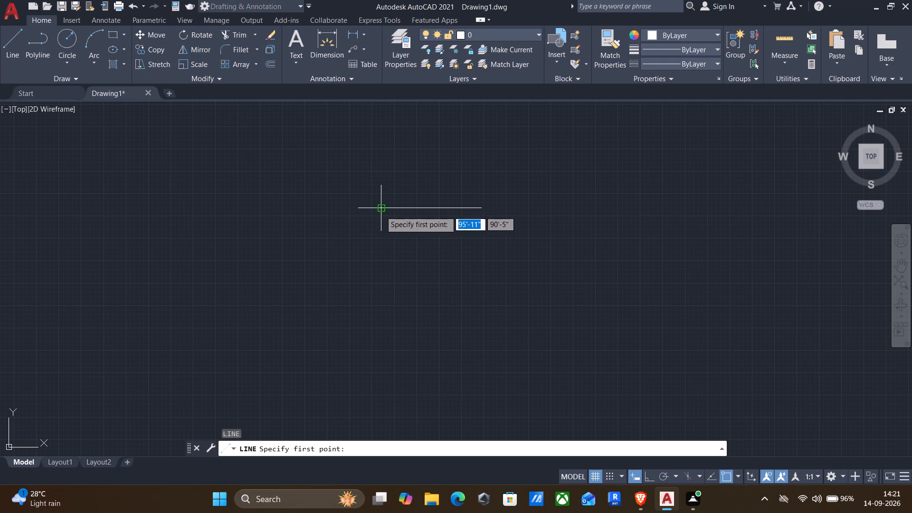
{"action": "left_click", "coordinate": [380, 211]}
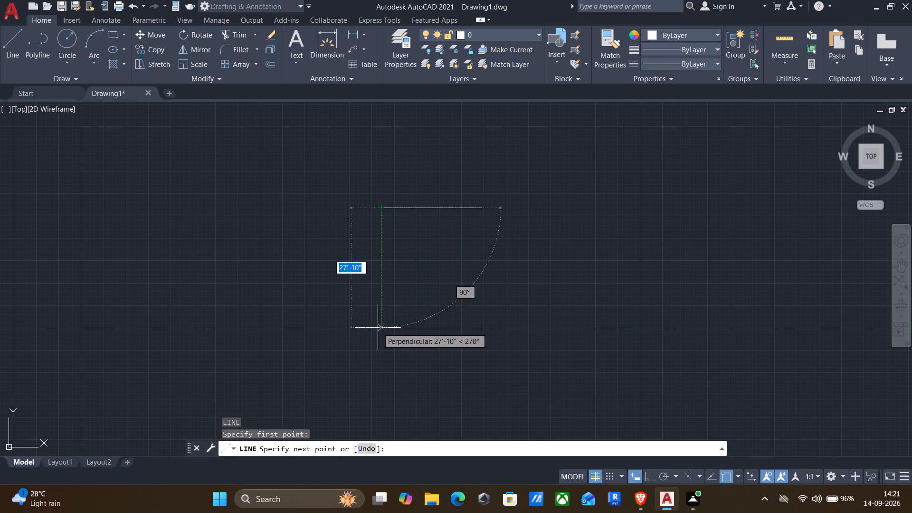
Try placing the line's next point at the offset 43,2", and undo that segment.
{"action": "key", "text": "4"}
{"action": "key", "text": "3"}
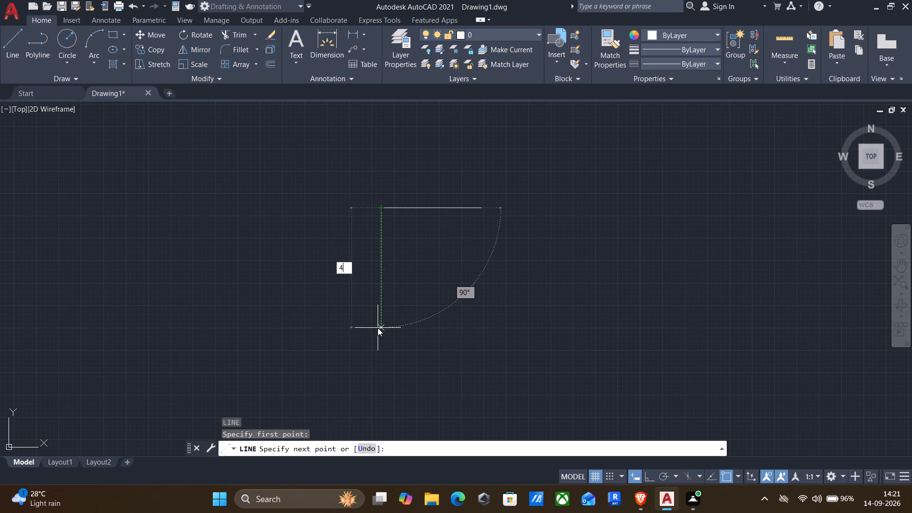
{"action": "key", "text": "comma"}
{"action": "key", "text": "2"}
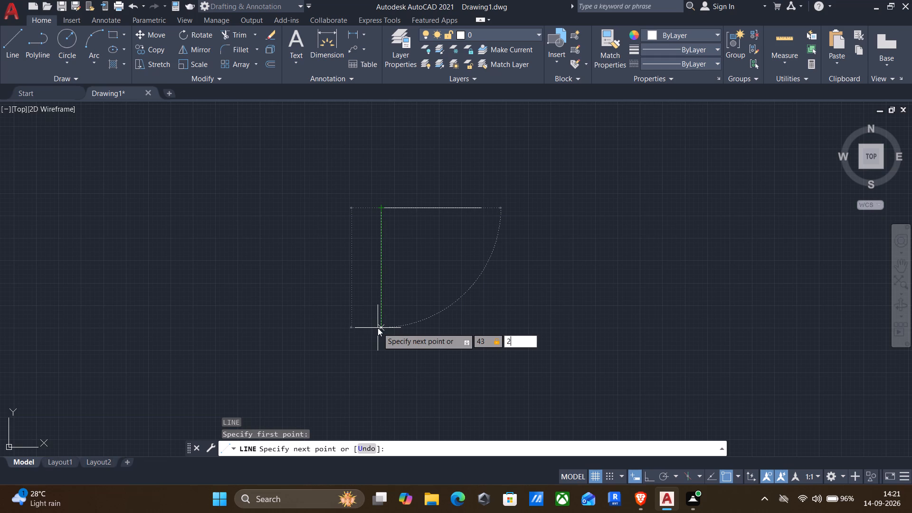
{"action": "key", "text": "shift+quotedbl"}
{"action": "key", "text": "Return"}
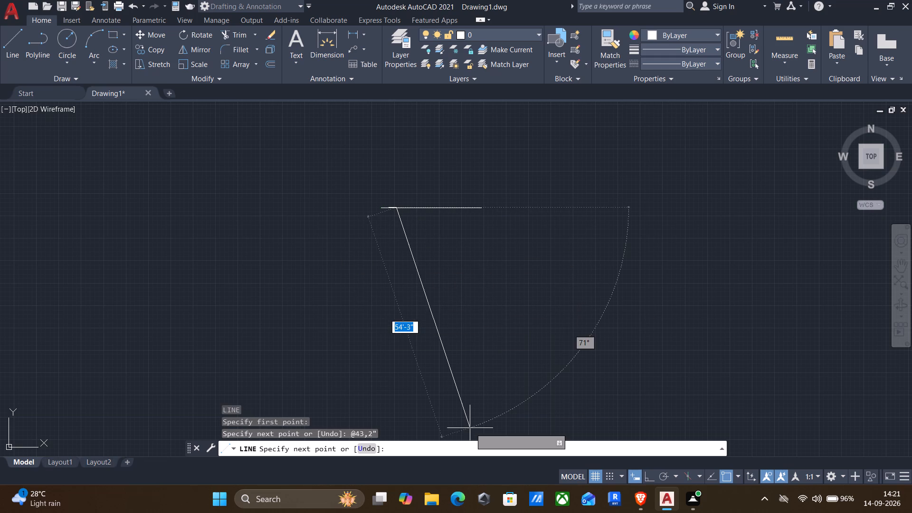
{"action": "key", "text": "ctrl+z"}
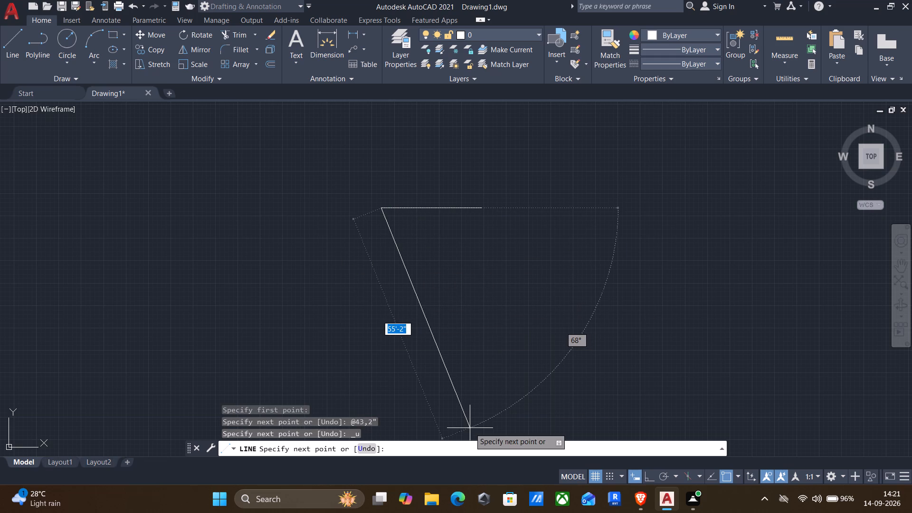
Draw the line vertically downward 43'2" from the horizontal line's left end, with Ortho on.
{"action": "key", "text": "F8"}
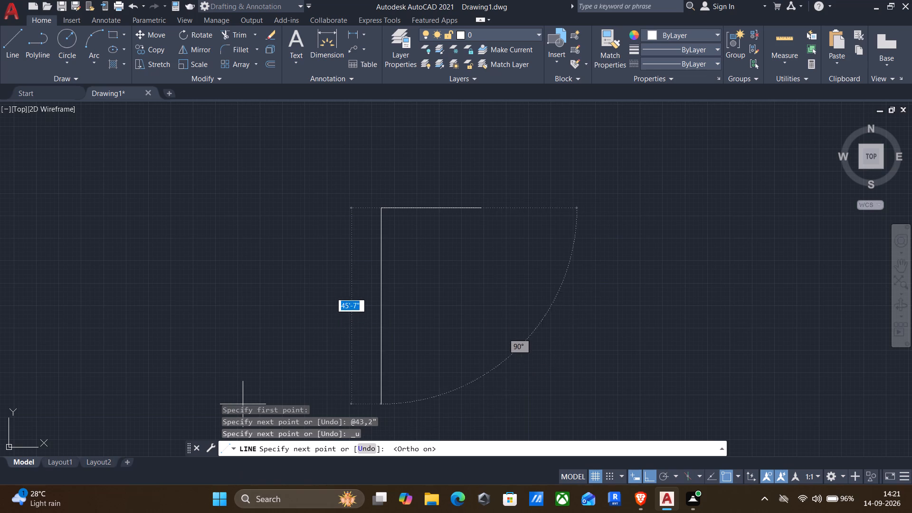
{"action": "type", "text": "43'"}
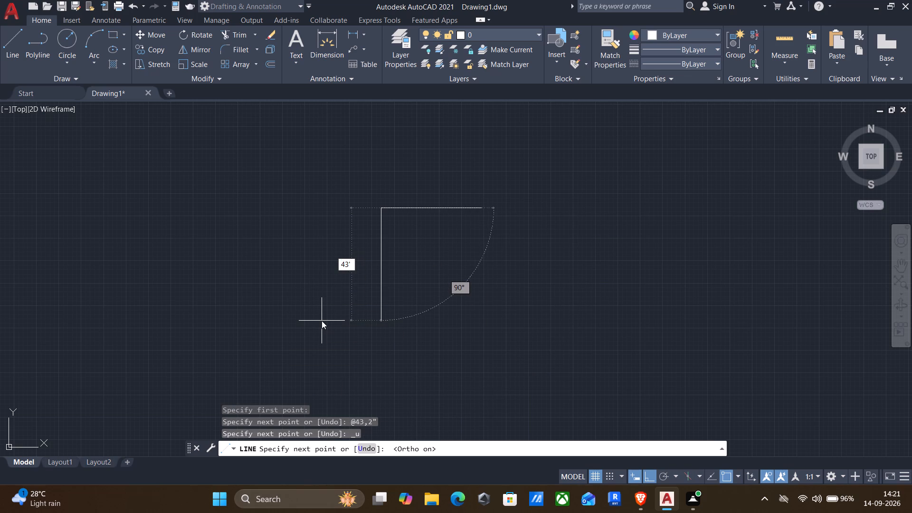
{"action": "type", "text": "2\""}
{"action": "key", "text": "Return"}
Draw the outline's bottom edge 27'8" horizontally to the right from the lower end of the vertical line.
{"action": "middle_click_drag", "start_coordinate": [514, 293], "coordinate": [484, 251]}
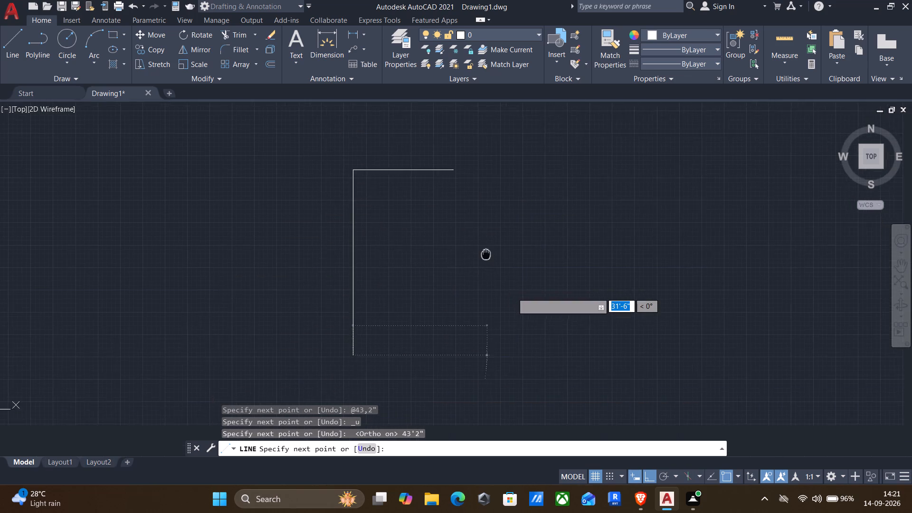
{"action": "middle_click_drag", "start_coordinate": [484, 251], "coordinate": [472, 214]}
{"action": "scroll", "coordinate": [472, 214], "scroll_direction": "up", "scroll_amount": 1}
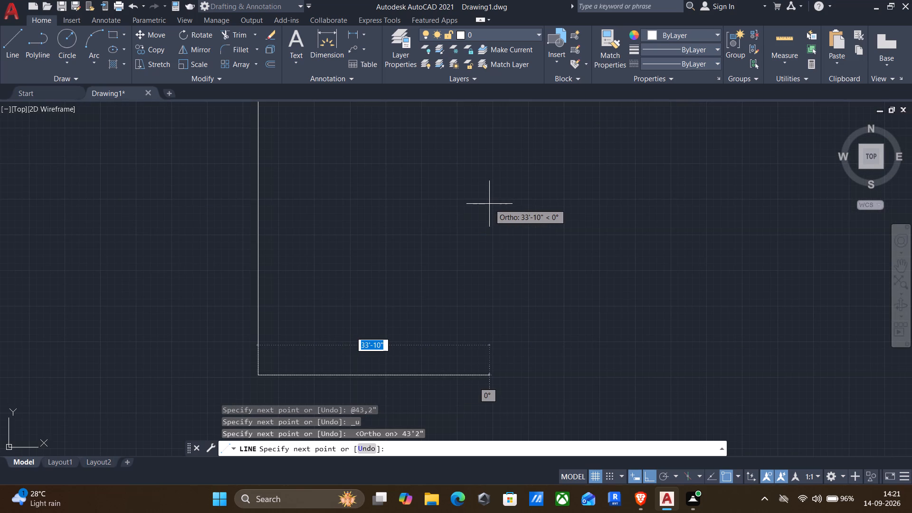
{"action": "key", "text": "2"}
{"action": "type", "text": "7'"}
{"action": "type", "text": "8\""}
{"action": "key", "text": "Return"}
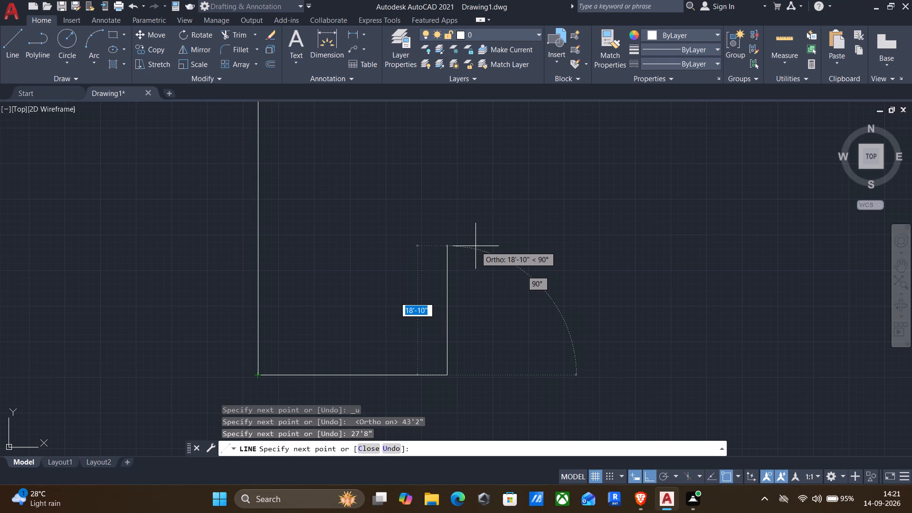
Close the outline's right side with segments 32' up, 4'4" left, and up to the top line's right endpoint.
{"action": "type", "text": "32"}
{"action": "key", "text": "apostrophe"}
{"action": "key", "text": "Return"}
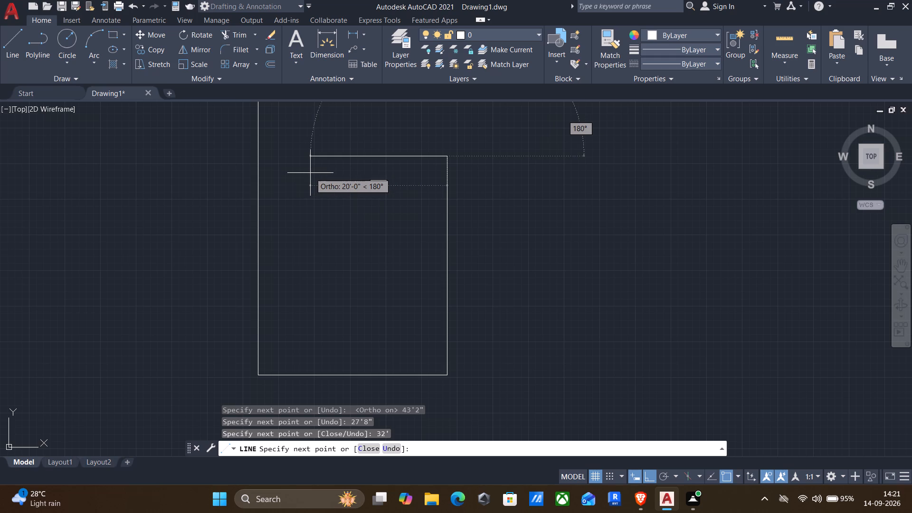
{"action": "type", "text": "4'4\""}
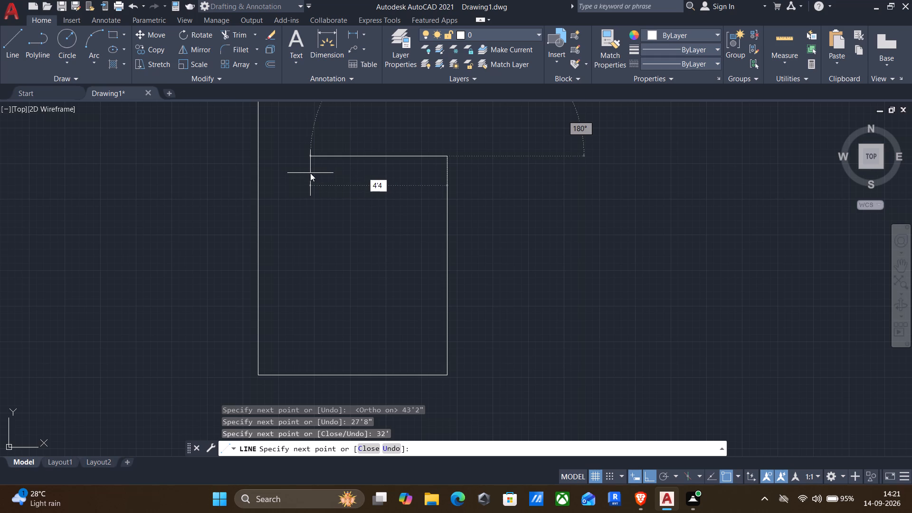
{"action": "key", "text": "Return"}
{"action": "middle_click_drag", "start_coordinate": [336, 180], "coordinate": [325, 411]}
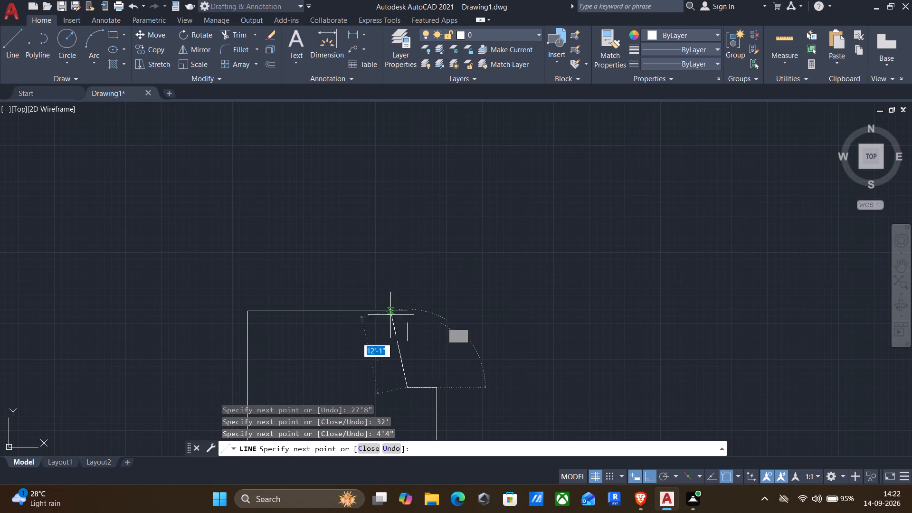
{"action": "left_click", "coordinate": [409, 312]}
{"action": "key", "text": "Return"}
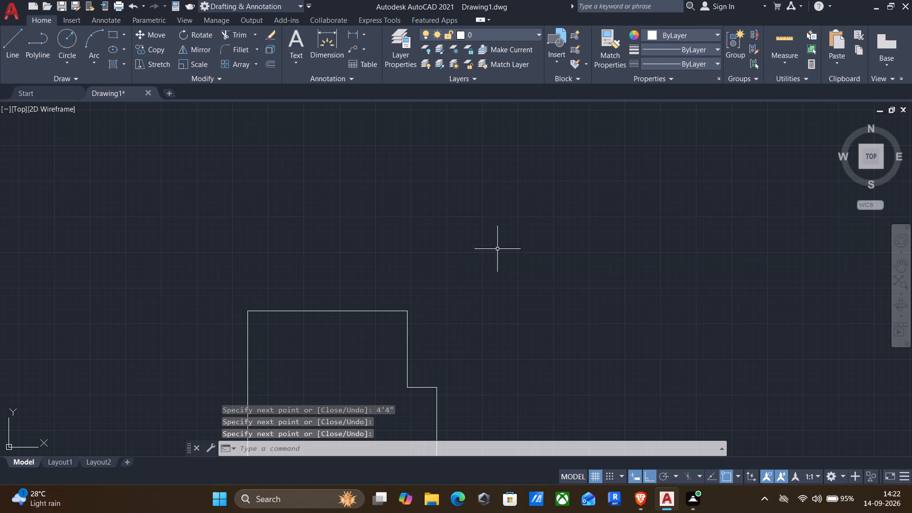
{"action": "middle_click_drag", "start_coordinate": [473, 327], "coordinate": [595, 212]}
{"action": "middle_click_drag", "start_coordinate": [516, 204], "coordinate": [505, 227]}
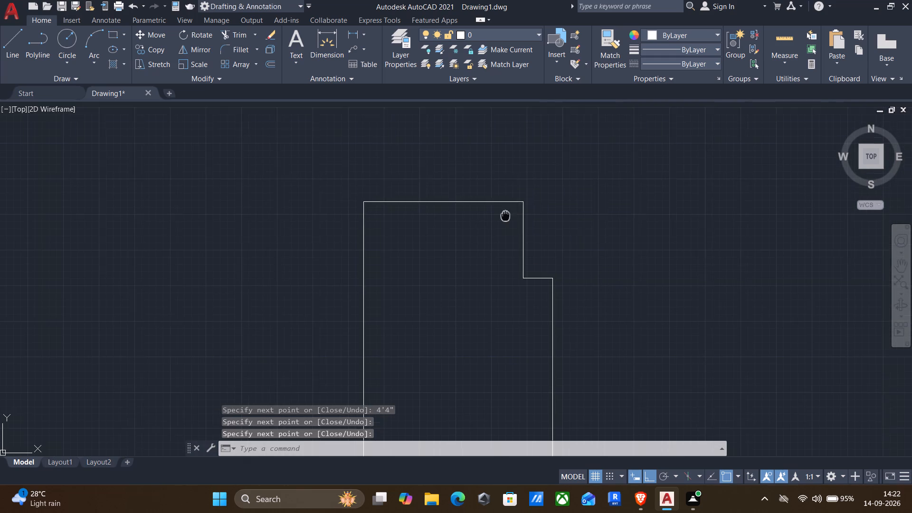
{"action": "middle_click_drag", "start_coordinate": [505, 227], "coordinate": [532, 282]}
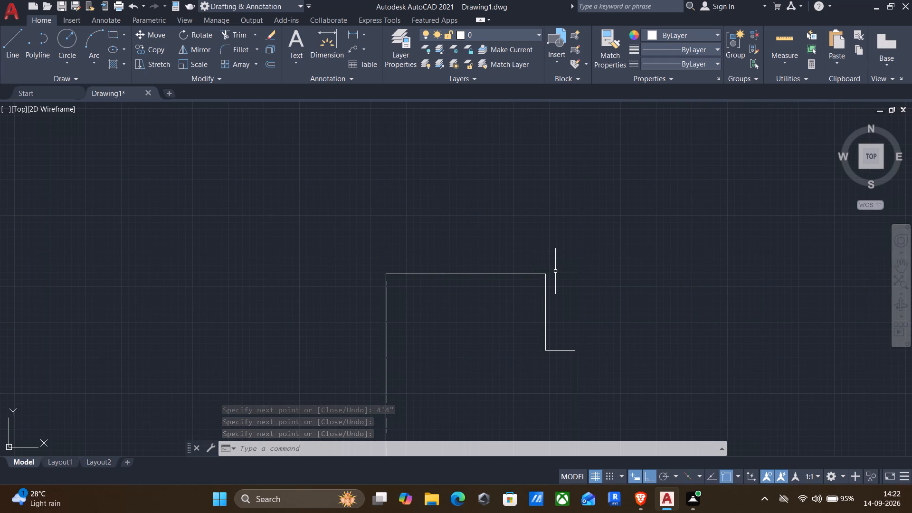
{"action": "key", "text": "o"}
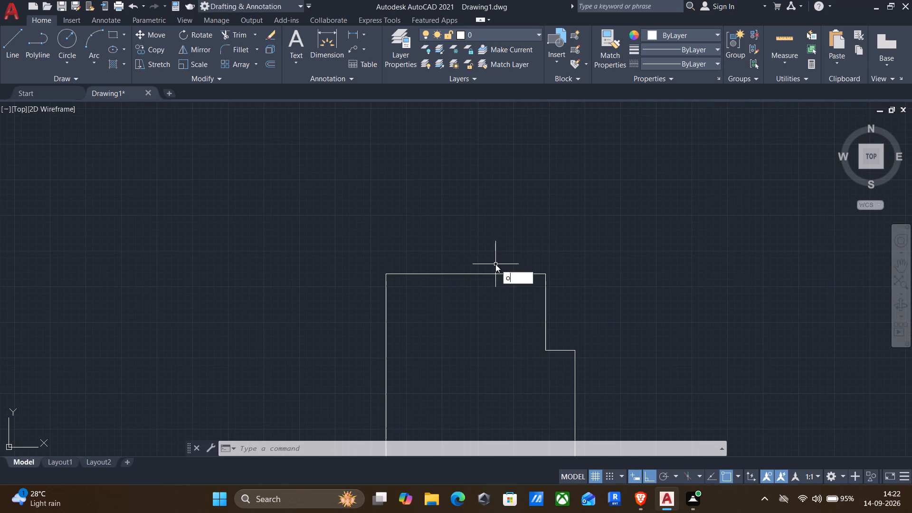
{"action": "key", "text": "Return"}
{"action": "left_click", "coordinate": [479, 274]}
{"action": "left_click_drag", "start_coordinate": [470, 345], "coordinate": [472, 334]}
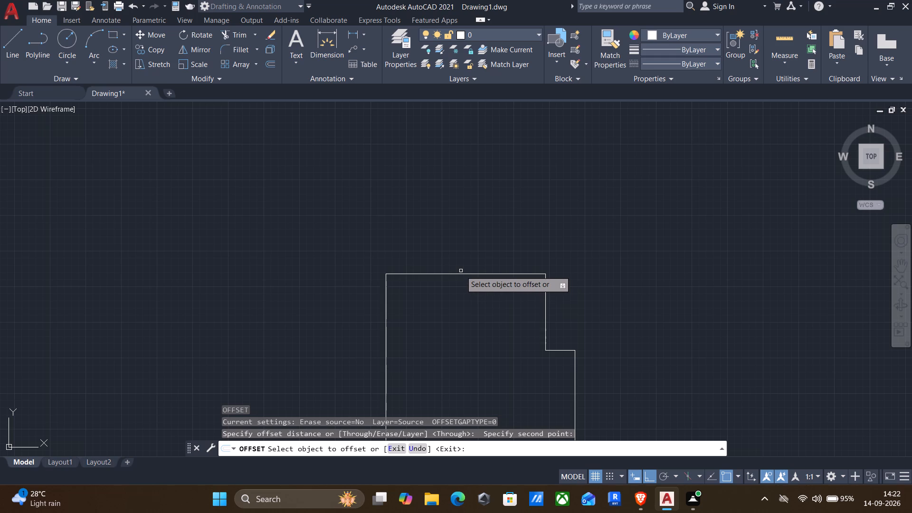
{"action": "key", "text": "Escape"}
Join all the outline's lines into a single polyline.
{"action": "middle_click_drag", "start_coordinate": [359, 233], "coordinate": [369, 112]}
{"action": "scroll", "coordinate": [368, 114], "scroll_direction": "down", "scroll_amount": 2}
{"action": "left_click", "coordinate": [360, 117]}
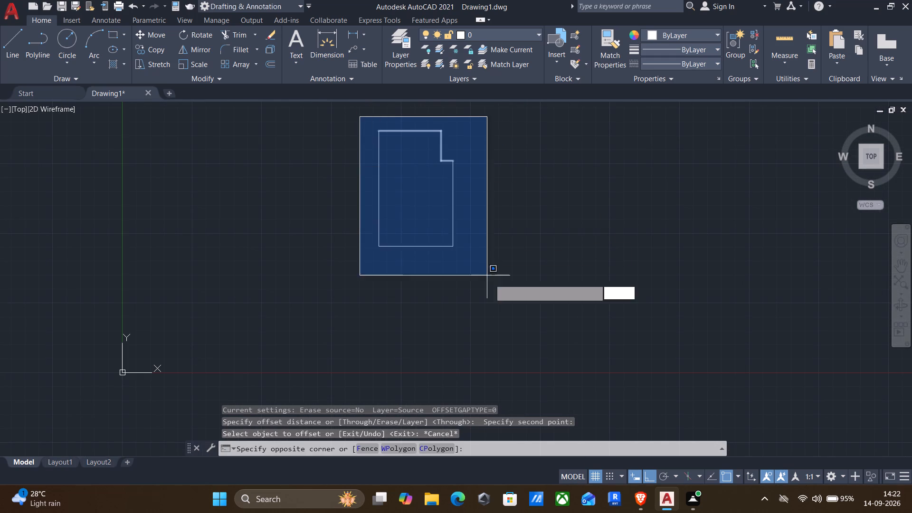
{"action": "left_click", "coordinate": [493, 286]}
{"action": "key", "text": "j"}
{"action": "key", "text": "Return"}
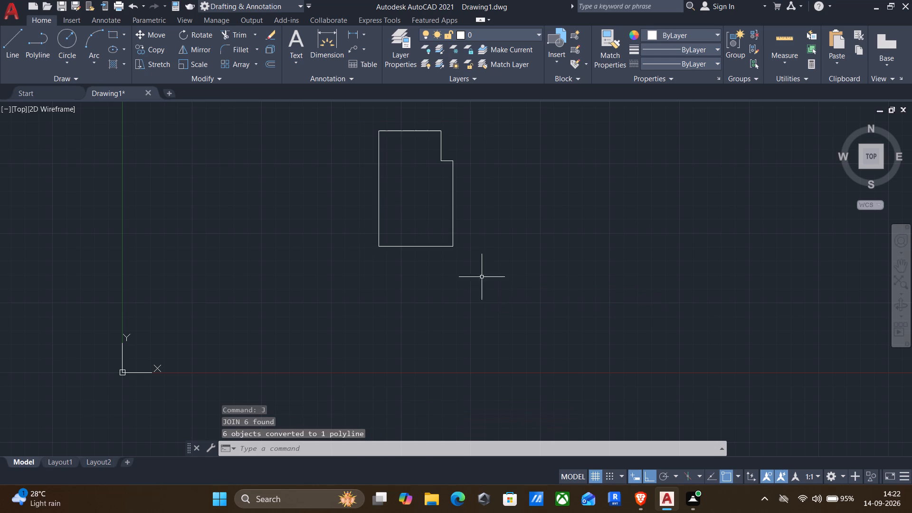
Offset the outline polyline 6" inward to form the wall thickness.
{"action": "middle_click_drag", "start_coordinate": [407, 165], "coordinate": [406, 257]}
{"action": "key", "text": "o"}
{"action": "key", "text": "Return"}
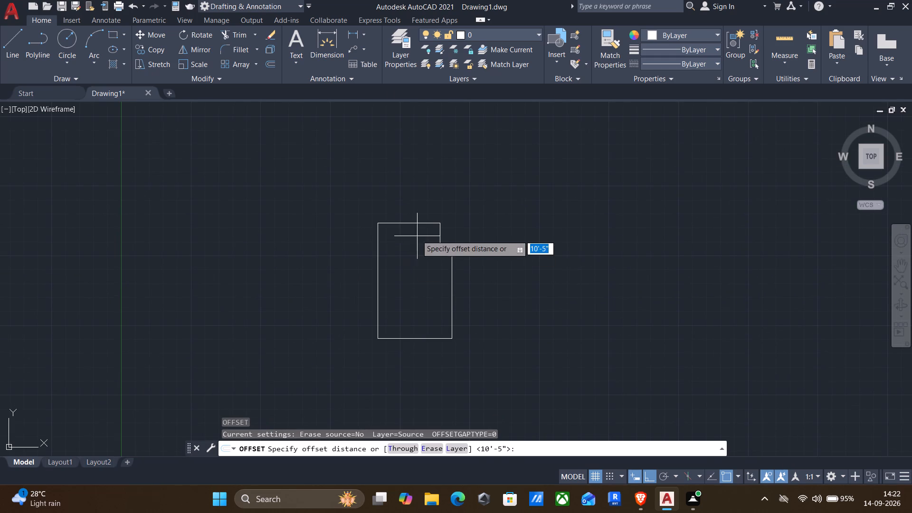
{"action": "left_click_drag", "start_coordinate": [411, 241], "coordinate": [410, 250]}
{"action": "left_click", "coordinate": [409, 263]}
{"action": "left_click", "coordinate": [389, 223]}
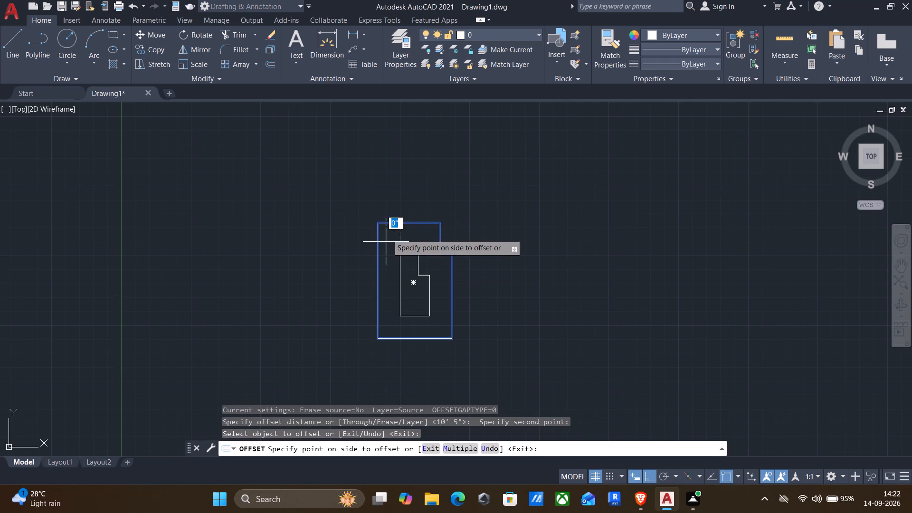
{"action": "type", "text": "6\""}
{"action": "key", "text": "Return"}
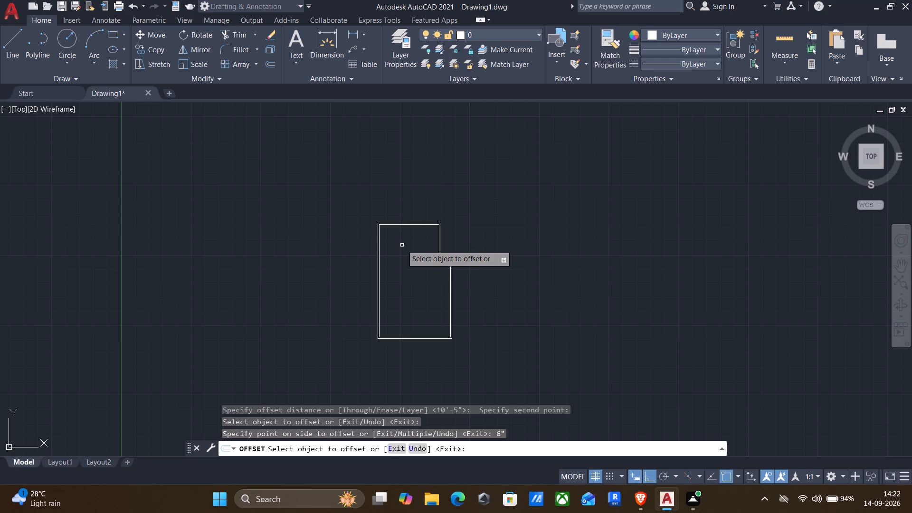
{"action": "key", "text": "Escape"}
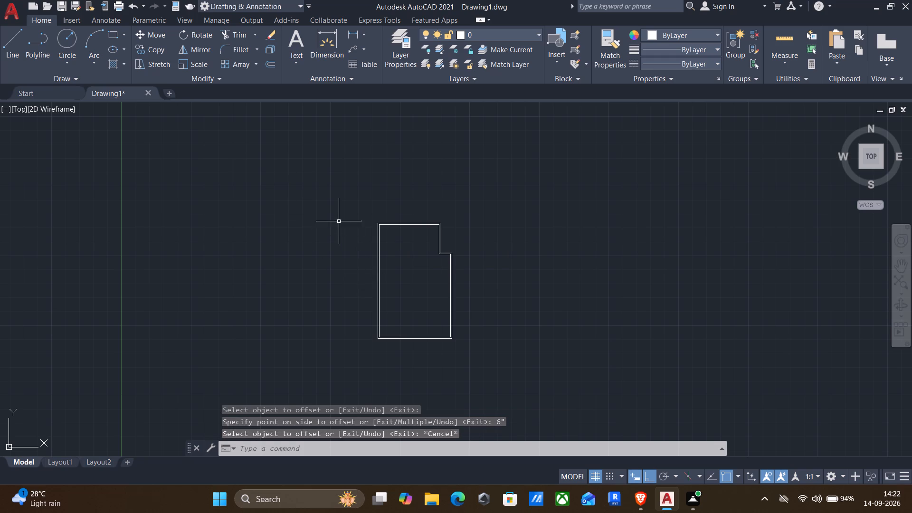
Explode both the outer and inner outline polylines into separate lines.
{"action": "left_click", "coordinate": [342, 157]}
{"action": "left_click", "coordinate": [543, 378]}
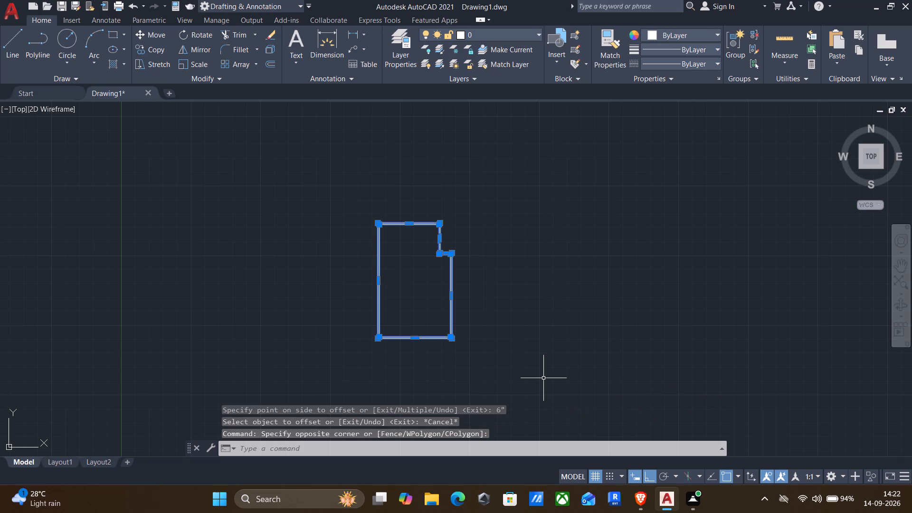
{"action": "key", "text": "x"}
{"action": "key", "text": "Return"}
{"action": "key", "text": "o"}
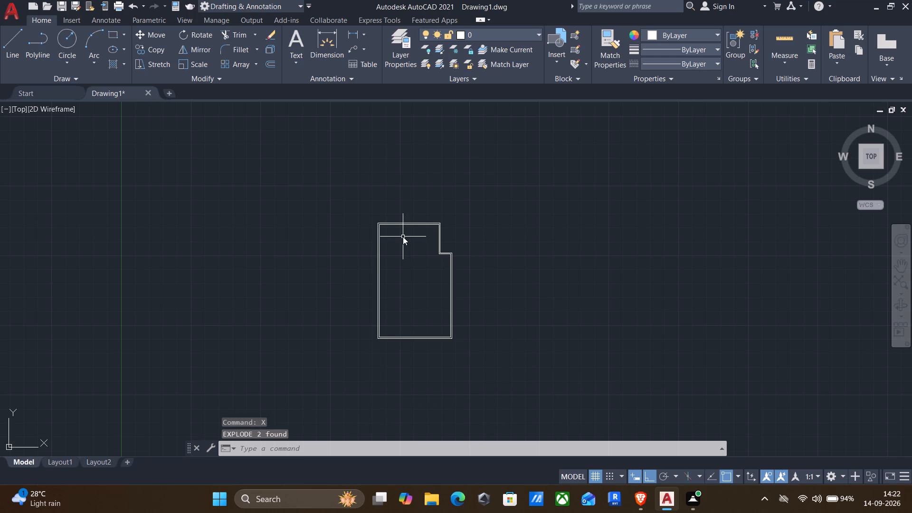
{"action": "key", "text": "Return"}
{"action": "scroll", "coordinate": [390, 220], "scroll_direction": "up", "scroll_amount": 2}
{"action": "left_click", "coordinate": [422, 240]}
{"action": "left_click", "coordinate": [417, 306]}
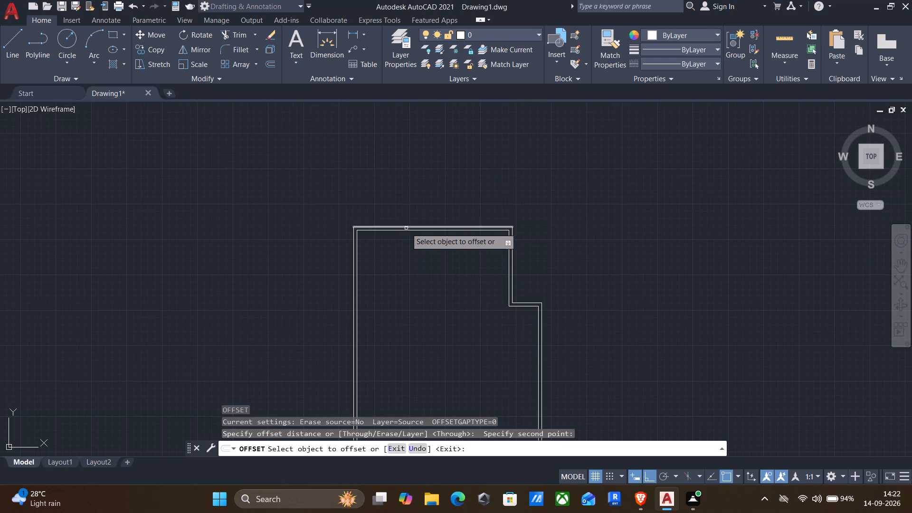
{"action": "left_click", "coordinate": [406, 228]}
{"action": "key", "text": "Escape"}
Offset the inner outline's top line 2' downward into the plan.
{"action": "scroll", "coordinate": [408, 237], "scroll_direction": "up", "scroll_amount": 3}
{"action": "key", "text": "Return"}
{"action": "left_click", "coordinate": [410, 212]}
{"action": "left_click", "coordinate": [401, 244]}
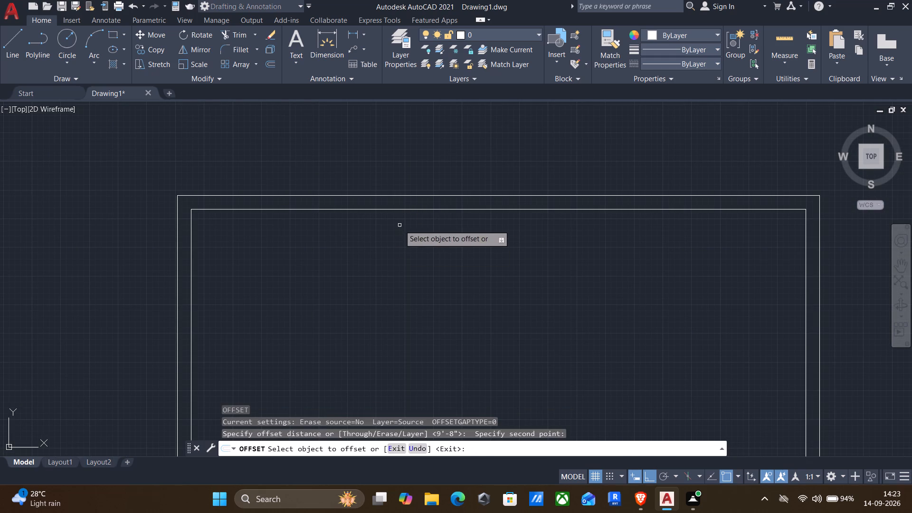
{"action": "left_click", "coordinate": [395, 211]}
{"action": "key", "text": "2"}
{"action": "key", "text": "apostrophe"}
{"action": "key", "text": "Return"}
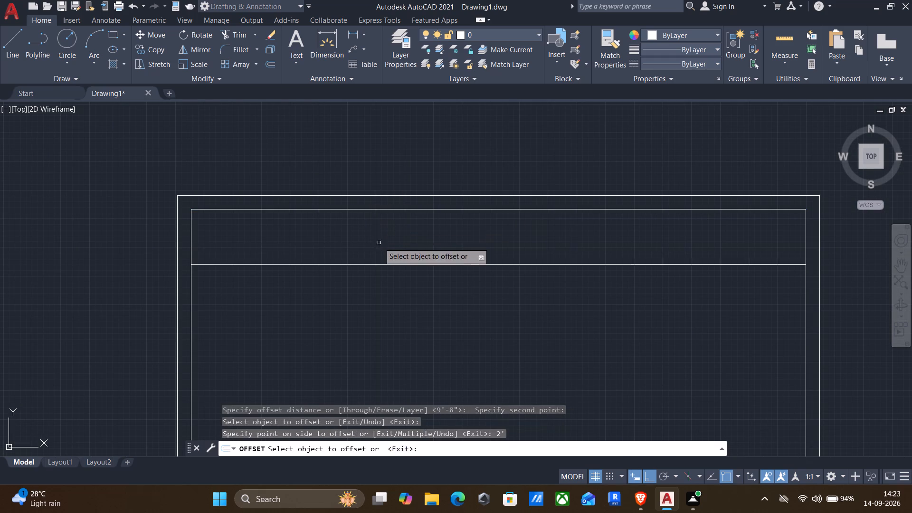
Offset the inner outline's left vertical line 1'6" to the right.
{"action": "middle_click_drag", "start_coordinate": [384, 270], "coordinate": [427, 148]}
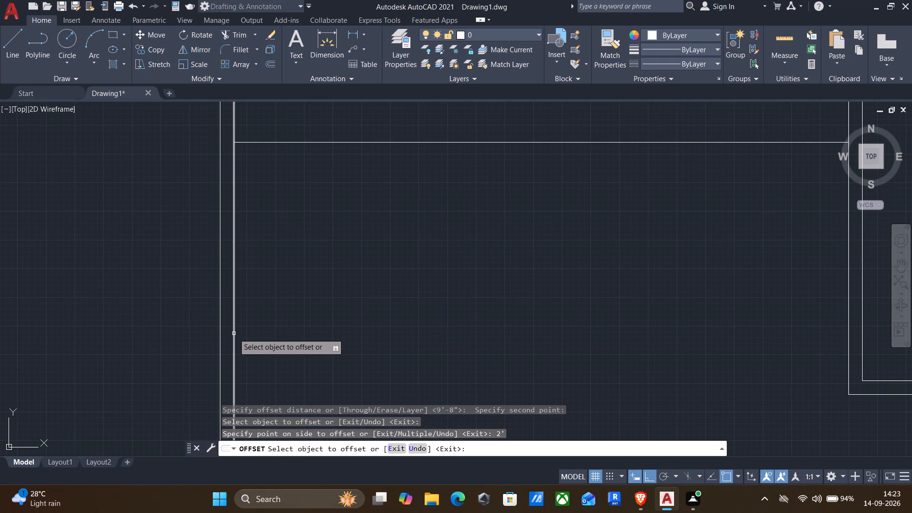
{"action": "left_click", "coordinate": [234, 333]}
{"action": "key", "text": "1"}
{"action": "key", "text": "apostrophe"}
{"action": "type", "text": "6\""}
{"action": "key", "text": "Return"}
Offset the inner outline's bottom line 2' upward and end the Offset command.
{"action": "scroll", "coordinate": [359, 320], "scroll_direction": "down", "scroll_amount": 2}
{"action": "middle_click_drag", "start_coordinate": [365, 322], "coordinate": [366, 309]}
{"action": "middle_click_drag", "start_coordinate": [376, 260], "coordinate": [391, 160]}
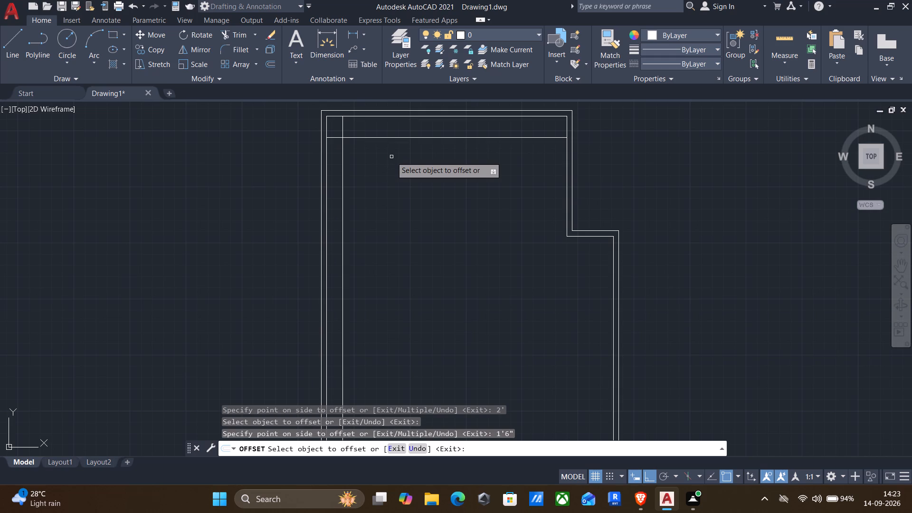
{"action": "scroll", "coordinate": [391, 157], "scroll_direction": "down", "scroll_amount": 1}
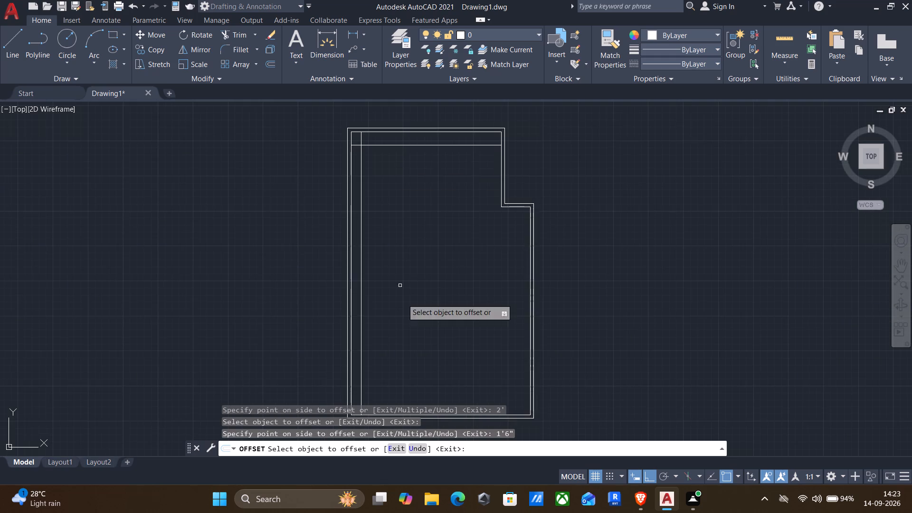
{"action": "middle_click_drag", "start_coordinate": [403, 305], "coordinate": [407, 209]}
{"action": "scroll", "coordinate": [402, 315], "scroll_direction": "up", "scroll_amount": 3}
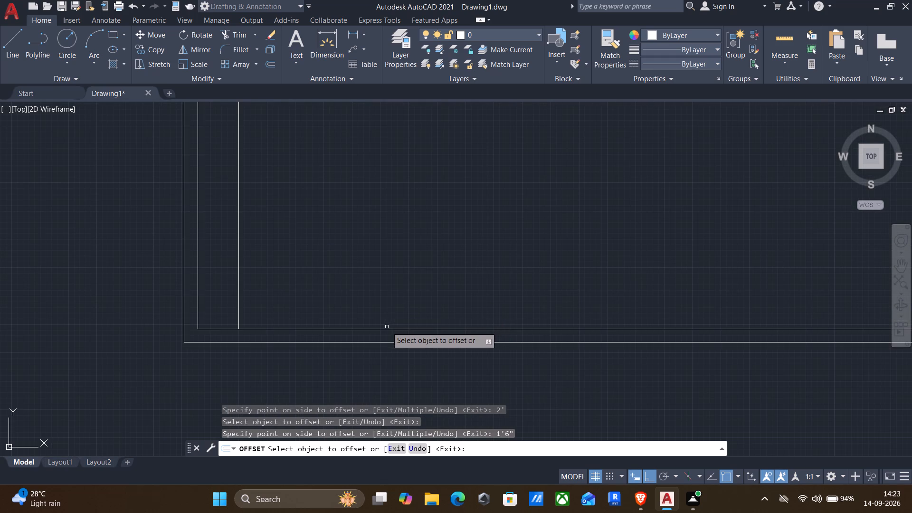
{"action": "left_click", "coordinate": [386, 328]}
{"action": "type", "text": "2'"}
{"action": "key", "text": "Return"}
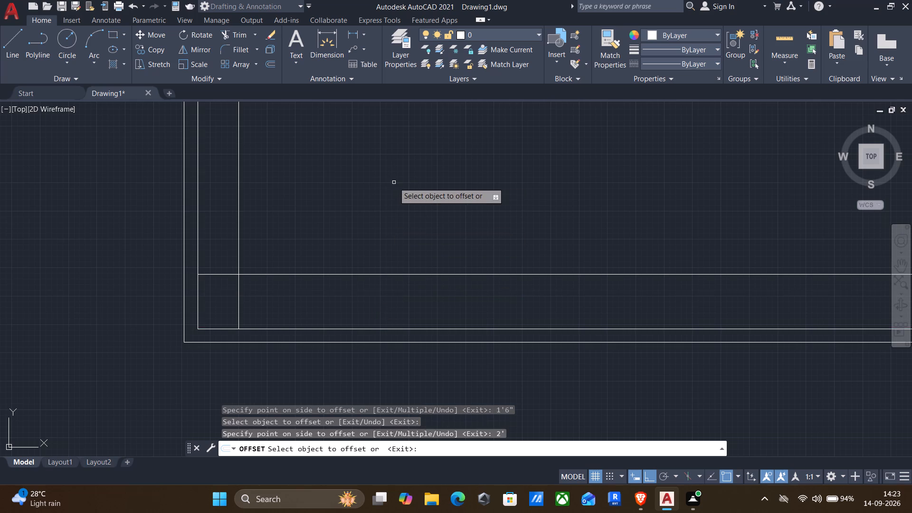
{"action": "middle_click_drag", "start_coordinate": [400, 177], "coordinate": [489, 311]}
{"action": "key", "text": "Escape"}
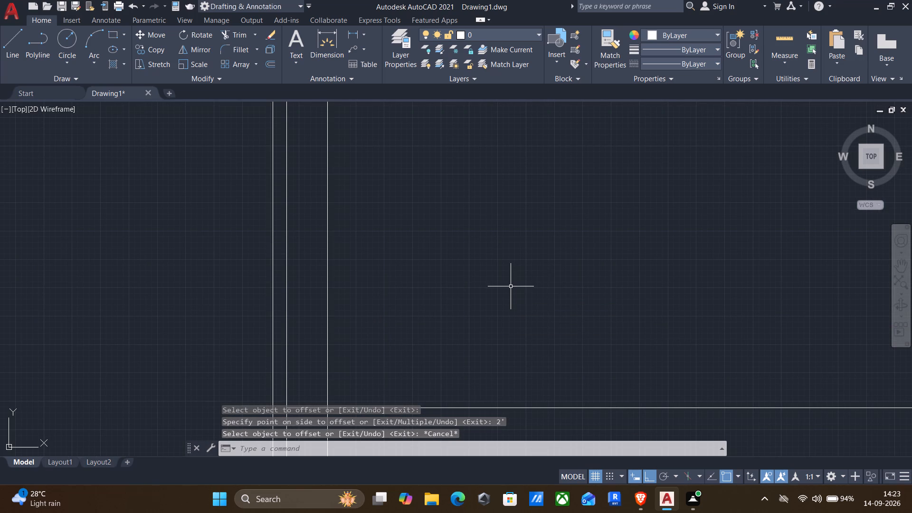
Trim the offset lines' overhanging ends at the plan's lower-left corner so they form a clean corner.
{"action": "key", "text": "t"}
{"action": "key", "text": "r"}
{"action": "key", "text": "Return"}
{"action": "middle_click_drag", "start_coordinate": [472, 299], "coordinate": [476, 203]}
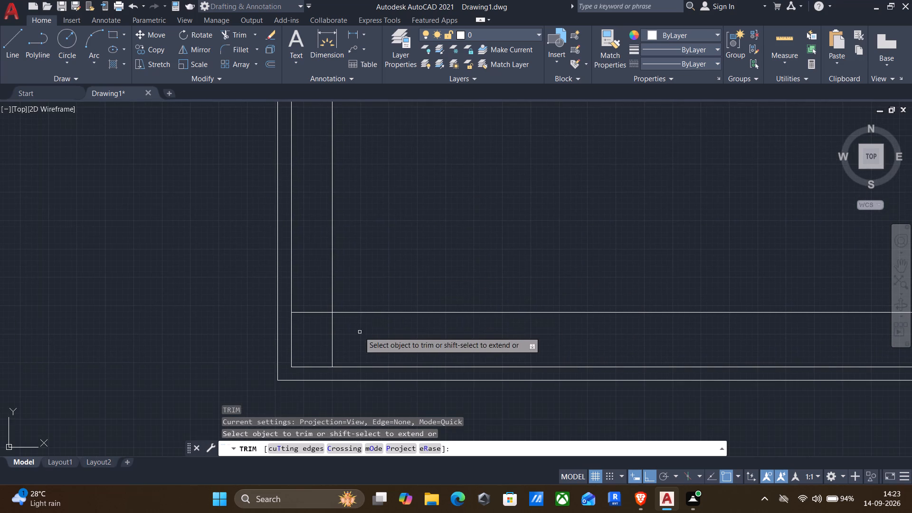
{"action": "scroll", "coordinate": [342, 321], "scroll_direction": "up", "scroll_amount": 2}
{"action": "left_click_drag", "start_coordinate": [263, 267], "coordinate": [367, 358]}
{"action": "scroll", "coordinate": [391, 335], "scroll_direction": "down", "scroll_amount": 4}
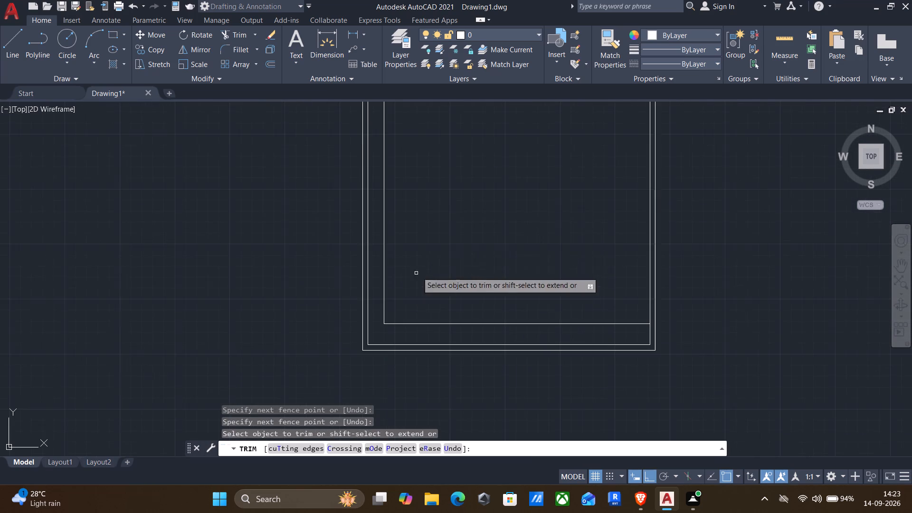
Trim the offset lines' overhanging ends at the plan's upper-left corner so they form a clean corner.
{"action": "middle_click_drag", "start_coordinate": [448, 221], "coordinate": [436, 344]}
{"action": "middle_click", "coordinate": [435, 192]}
{"action": "middle_click_drag", "start_coordinate": [435, 192], "coordinate": [435, 199]}
{"action": "middle_click_drag", "start_coordinate": [416, 211], "coordinate": [460, 457]}
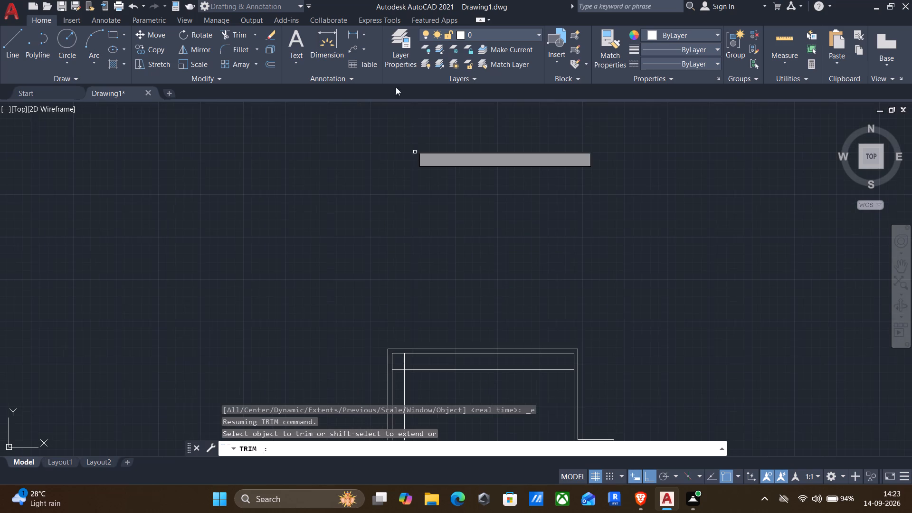
{"action": "scroll", "coordinate": [382, 365], "scroll_direction": "up", "scroll_amount": 4}
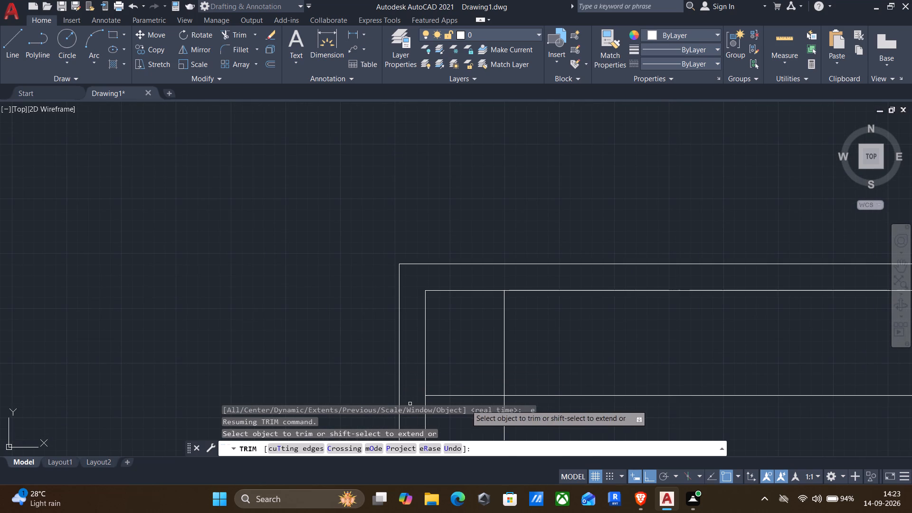
{"action": "left_click_drag", "start_coordinate": [470, 402], "coordinate": [526, 348]}
{"action": "scroll", "coordinate": [408, 290], "scroll_direction": "down", "scroll_amount": 2}
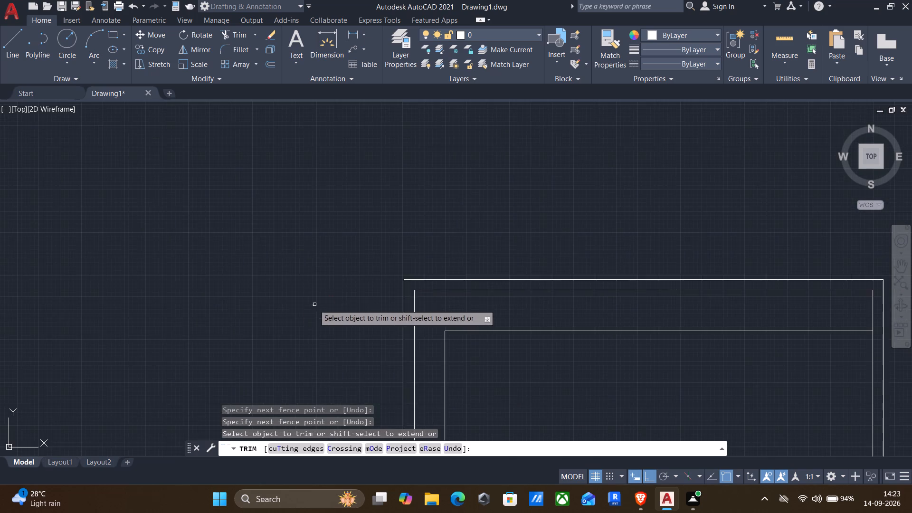
{"action": "middle_click_drag", "start_coordinate": [296, 304], "coordinate": [306, 155]}
{"action": "key", "text": "Escape"}
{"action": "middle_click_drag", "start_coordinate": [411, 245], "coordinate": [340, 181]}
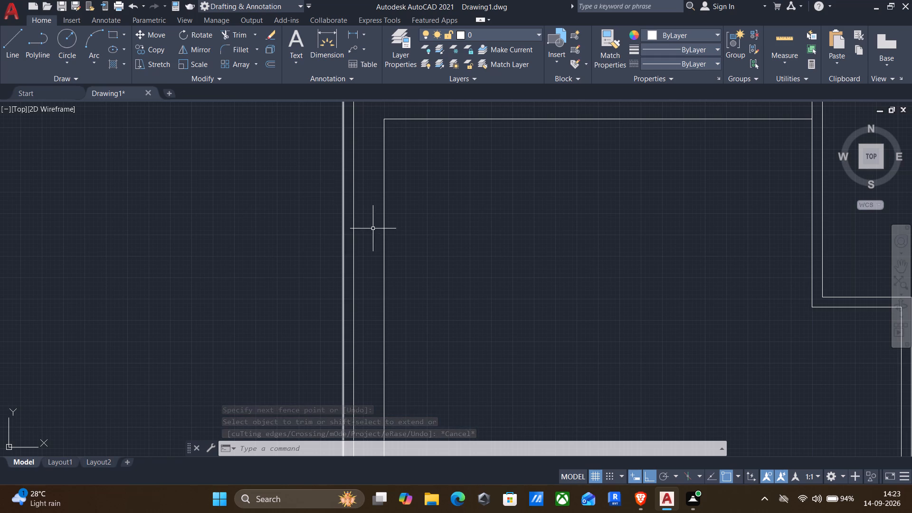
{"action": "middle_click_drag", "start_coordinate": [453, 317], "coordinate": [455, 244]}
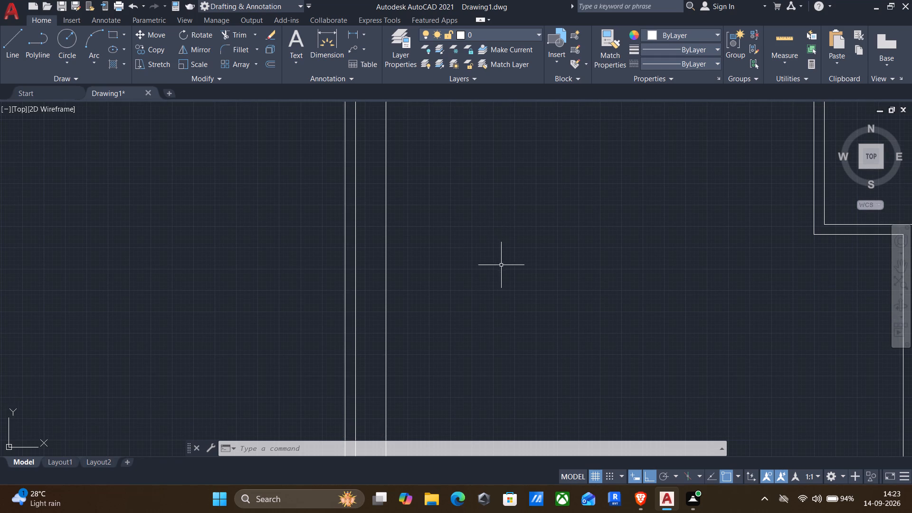
Offset the upper horizontal interior line 9" downward, toward the inside of the plan.
{"action": "key", "text": "o"}
{"action": "key", "text": "Return"}
{"action": "middle_click_drag", "start_coordinate": [505, 272], "coordinate": [462, 422]}
{"action": "left_click_drag", "start_coordinate": [472, 174], "coordinate": [472, 192]}
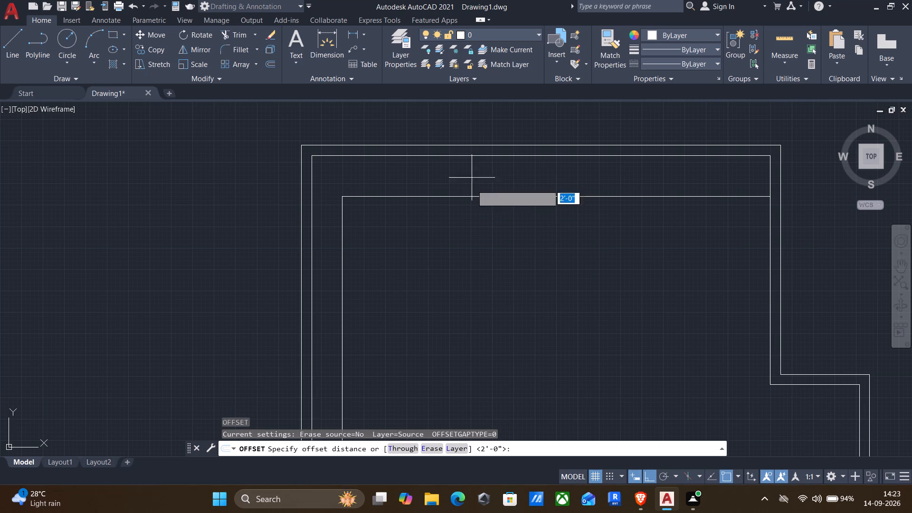
{"action": "left_click_drag", "start_coordinate": [472, 192], "coordinate": [471, 203]}
{"action": "left_click_drag", "start_coordinate": [465, 270], "coordinate": [465, 276]}
{"action": "left_click", "coordinate": [454, 197]}
{"action": "type", "text": "9\""}
{"action": "key", "text": "Return"}
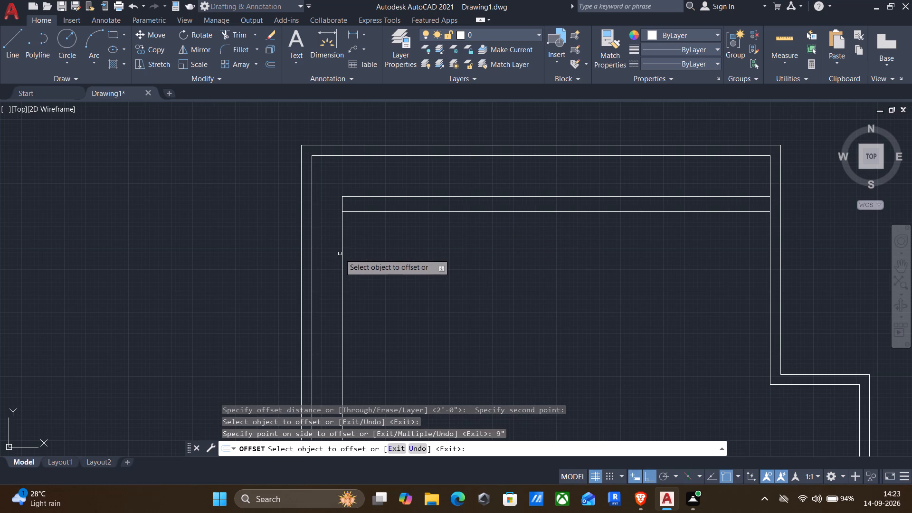
Offset the left vertical interior line 9" to the right.
{"action": "left_click", "coordinate": [342, 255]}
{"action": "key", "text": "9"}
{"action": "key", "text": "shift+quotedbl"}
{"action": "key", "text": "Return"}
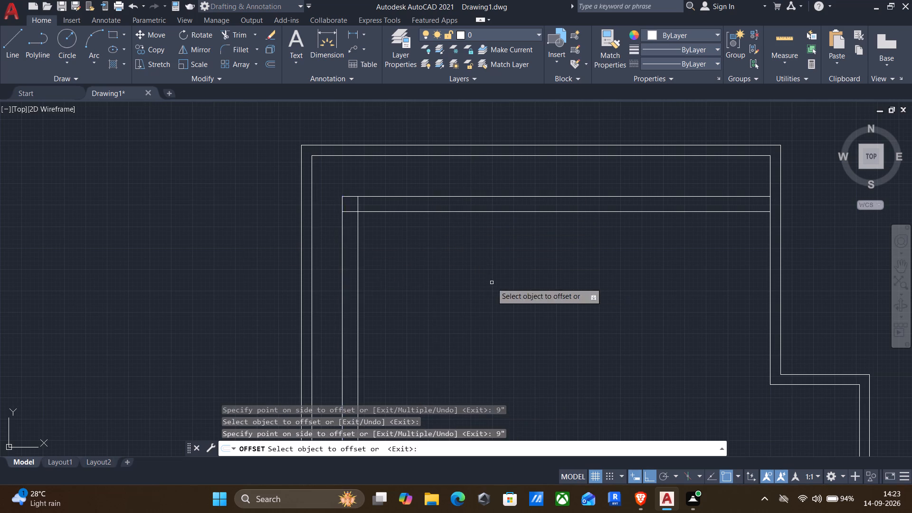
Offset the bottom horizontal interior line 9" upward to complete the interior wall's thickness.
{"action": "scroll", "coordinate": [503, 314], "scroll_direction": "down", "scroll_amount": 2}
{"action": "middle_click_drag", "start_coordinate": [505, 319], "coordinate": [497, 126]}
{"action": "scroll", "coordinate": [512, 390], "scroll_direction": "up", "scroll_amount": 2}
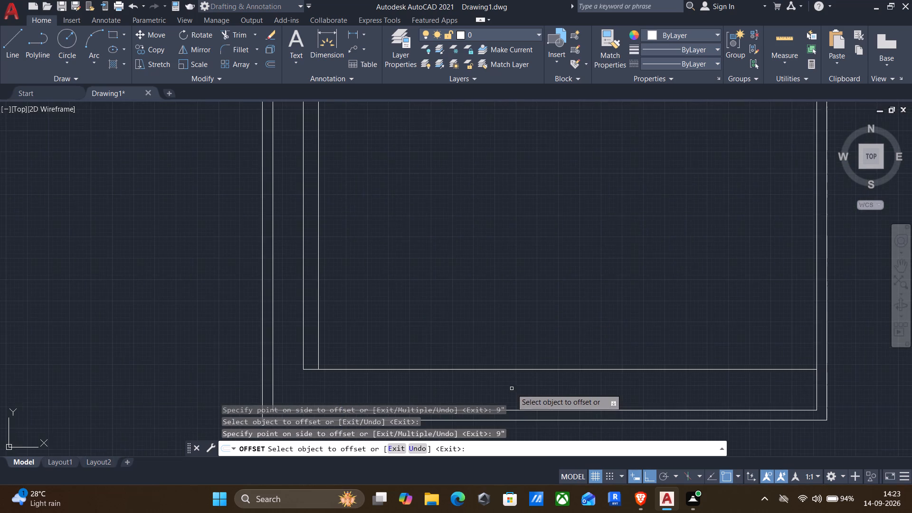
{"action": "left_click", "coordinate": [493, 369]}
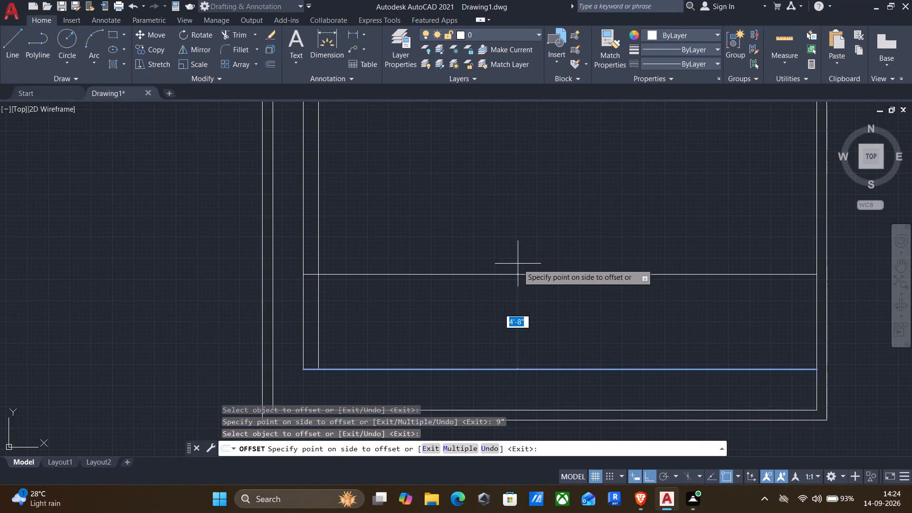
{"action": "type", "text": "9\""}
{"action": "key", "text": "Return"}
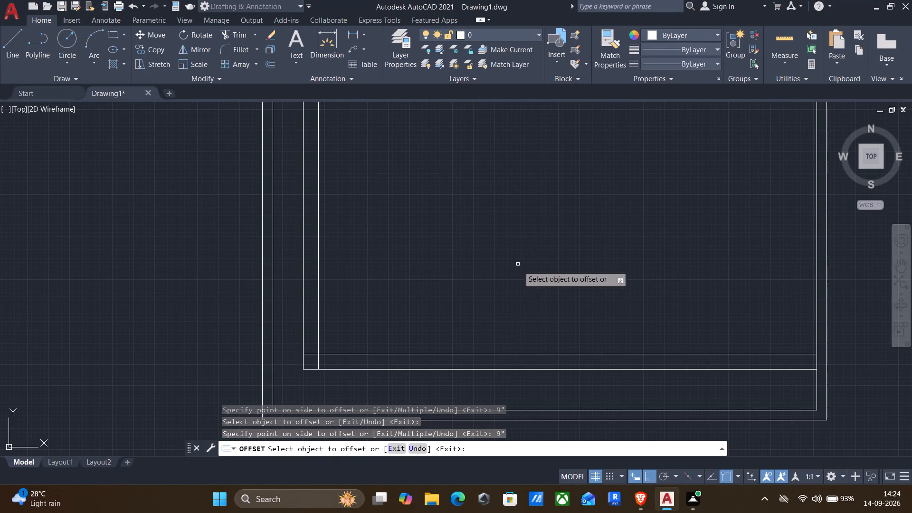
Offset the lower line of the top interior wall 12' downward for a horizontal partition.
{"action": "scroll", "coordinate": [518, 321], "scroll_direction": "down", "scroll_amount": 1}
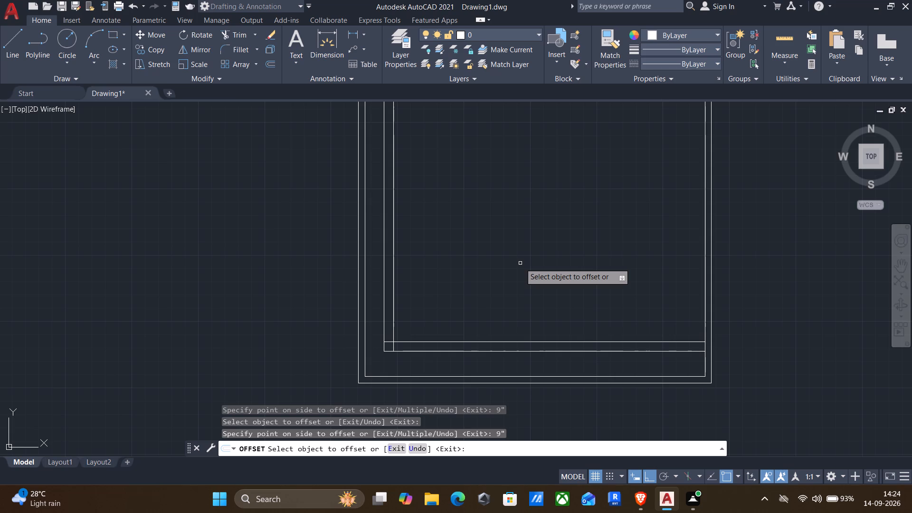
{"action": "middle_click_drag", "start_coordinate": [515, 257], "coordinate": [472, 351]}
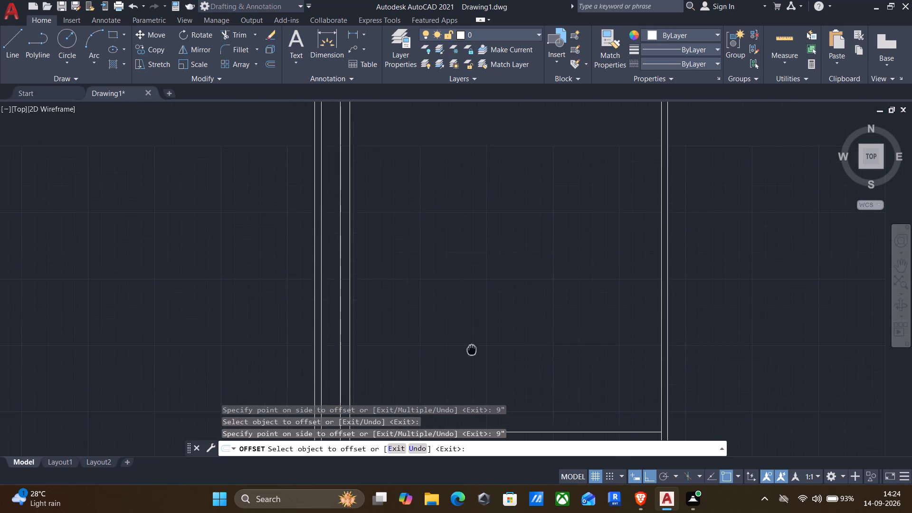
{"action": "middle_click_drag", "start_coordinate": [472, 351], "coordinate": [489, 480]}
{"action": "middle_click_drag", "start_coordinate": [519, 259], "coordinate": [523, 406]}
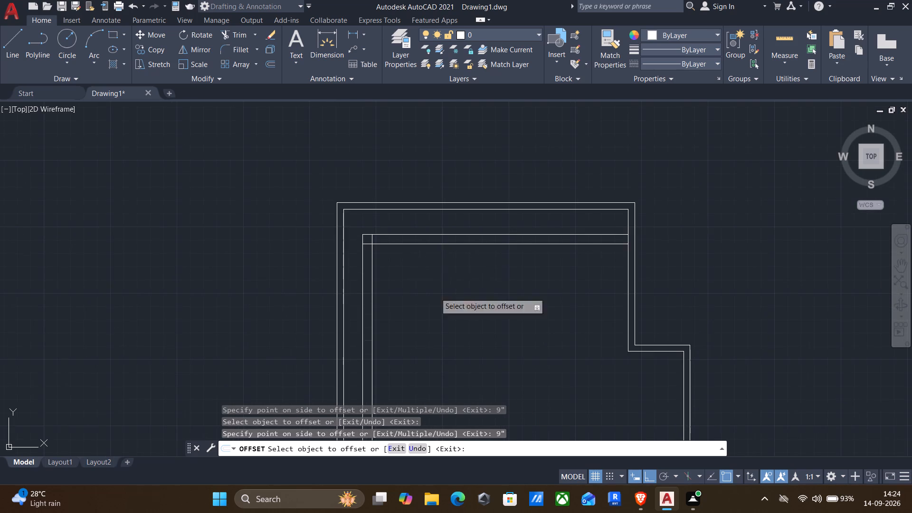
{"action": "scroll", "coordinate": [383, 258], "scroll_direction": "up", "scroll_amount": 1}
{"action": "middle_click_drag", "start_coordinate": [425, 318], "coordinate": [422, 259]}
{"action": "scroll", "coordinate": [422, 260], "scroll_direction": "up", "scroll_amount": 1}
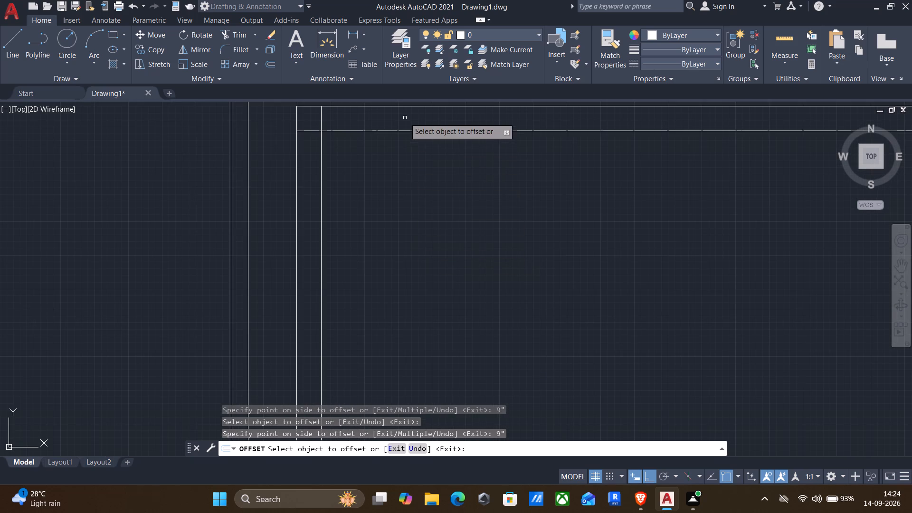
{"action": "left_click", "coordinate": [397, 130]}
{"action": "type", "text": "12"}
{"action": "key", "text": "apostrophe"}
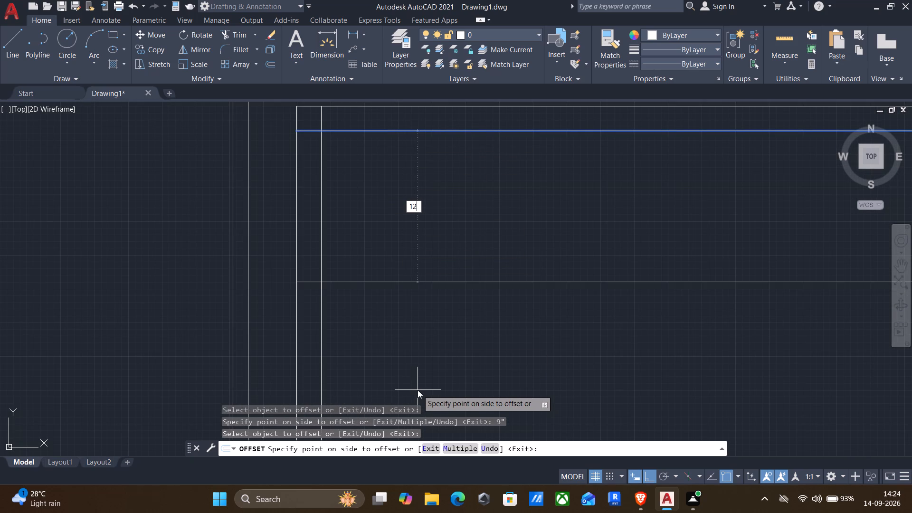
{"action": "key", "text": "Return"}
Offset the right-hand line of the left interior wall 10'3" to the right for a vertical partition.
{"action": "scroll", "coordinate": [411, 371], "scroll_direction": "down", "scroll_amount": 2}
{"action": "middle_click_drag", "start_coordinate": [410, 354], "coordinate": [408, 199]}
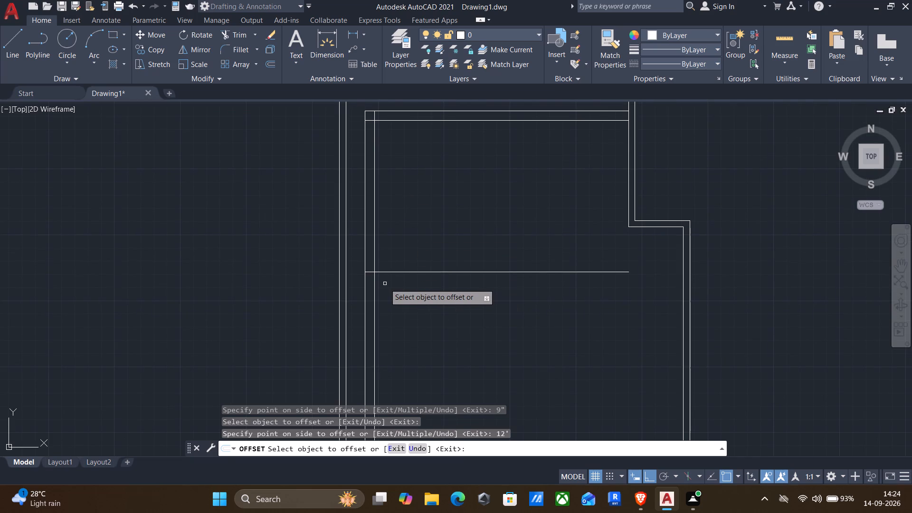
{"action": "left_click", "coordinate": [375, 252]}
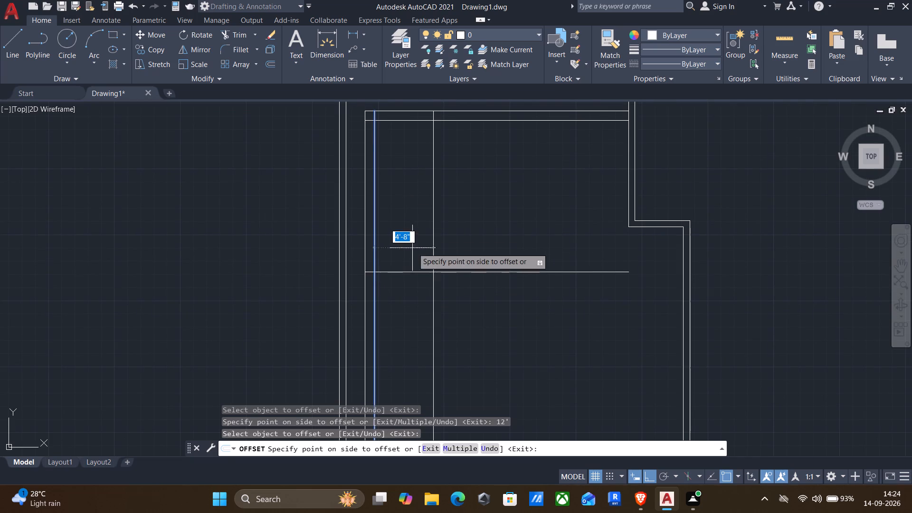
{"action": "type", "text": "10'"}
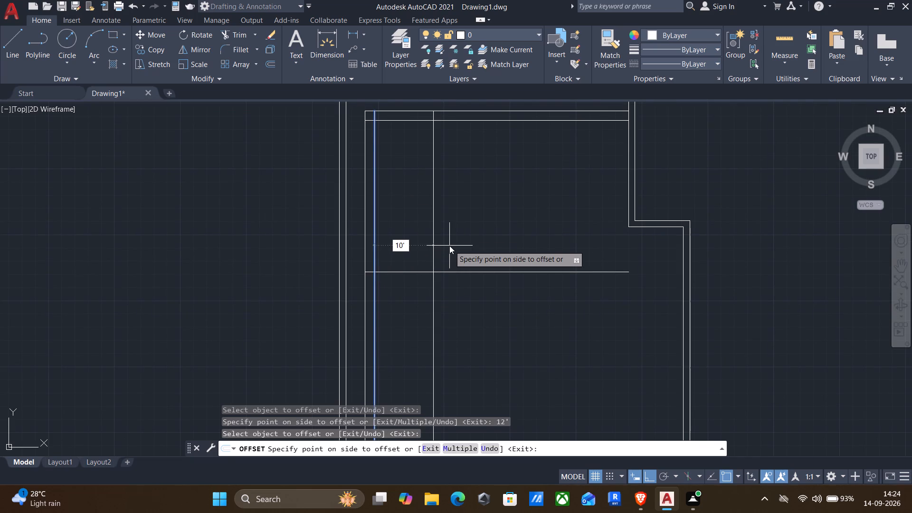
{"action": "type", "text": "3\""}
{"action": "key", "text": "Return"}
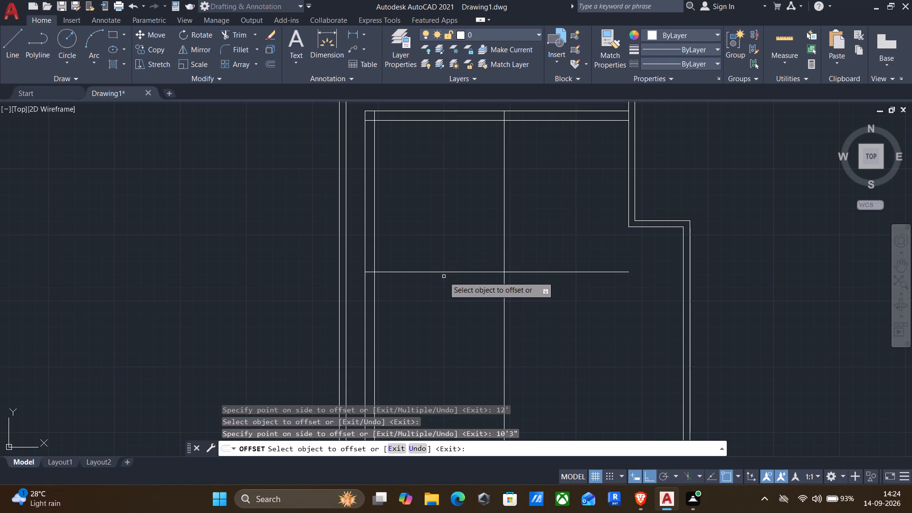
Give both partitions a 4" thickness by offsetting the horizontal line downward and the vertical line to the right.
{"action": "left_click", "coordinate": [436, 271]}
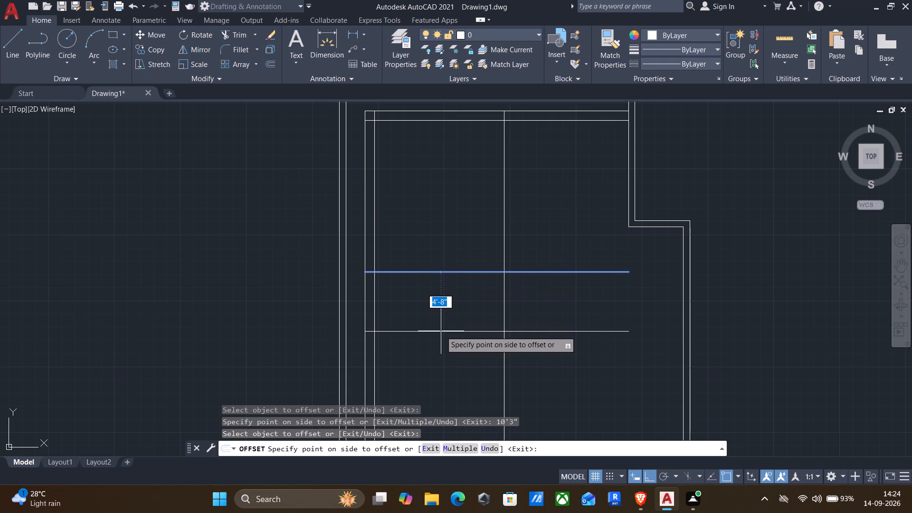
{"action": "type", "text": "4\""}
{"action": "key", "text": "Return"}
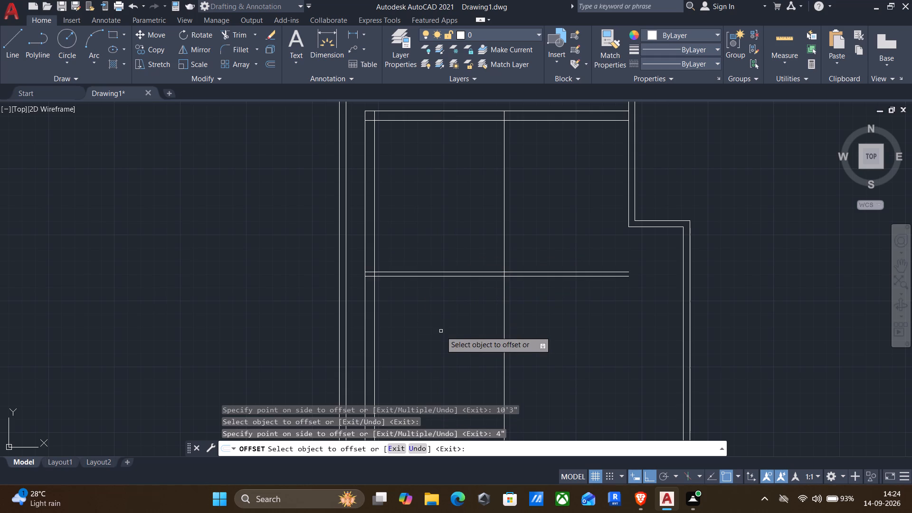
{"action": "left_click", "coordinate": [503, 232]}
{"action": "type", "text": "4\""}
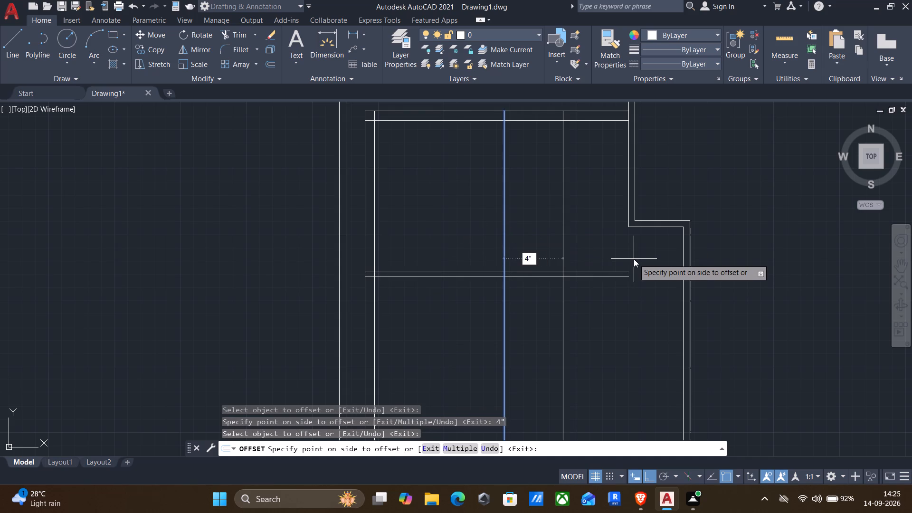
{"action": "key", "text": "Return"}
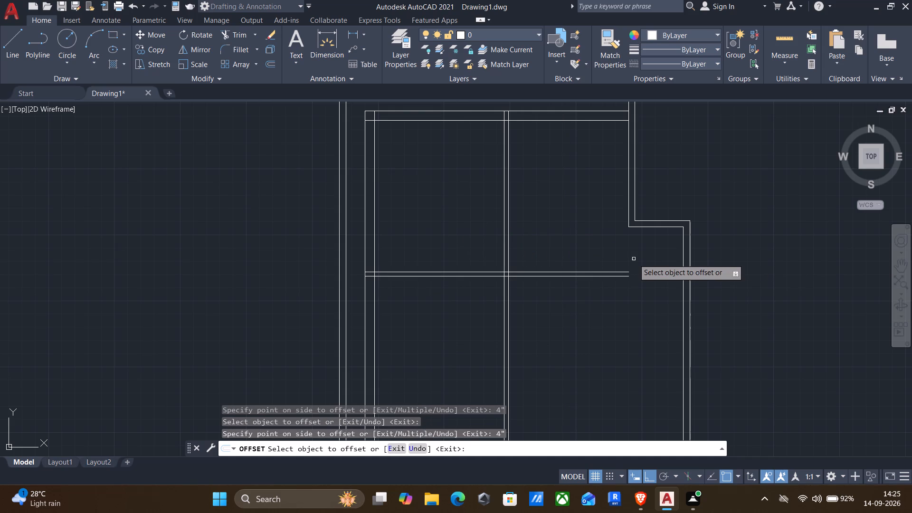
Start offsetting the right-hand line of the vertical partition toward the right side of the plan.
{"action": "middle_click", "coordinate": [579, 317]}
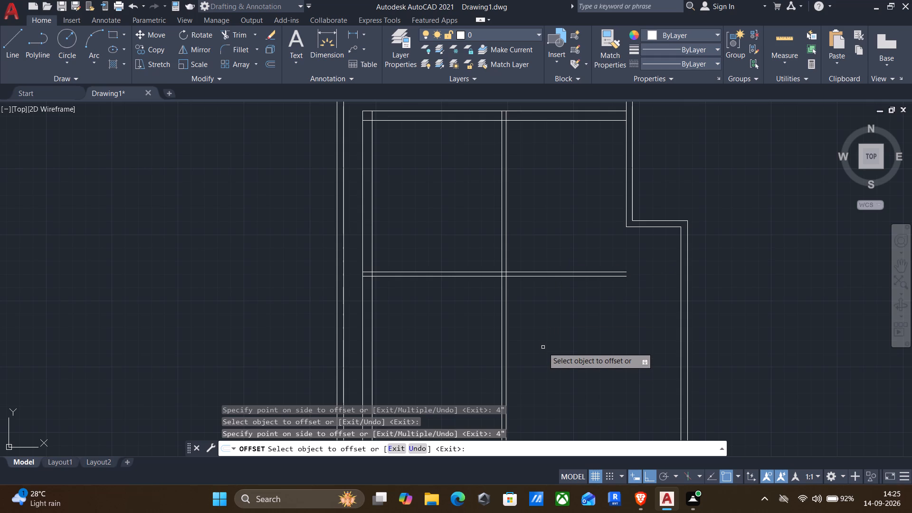
{"action": "middle_click_drag", "start_coordinate": [541, 326], "coordinate": [531, 339]}
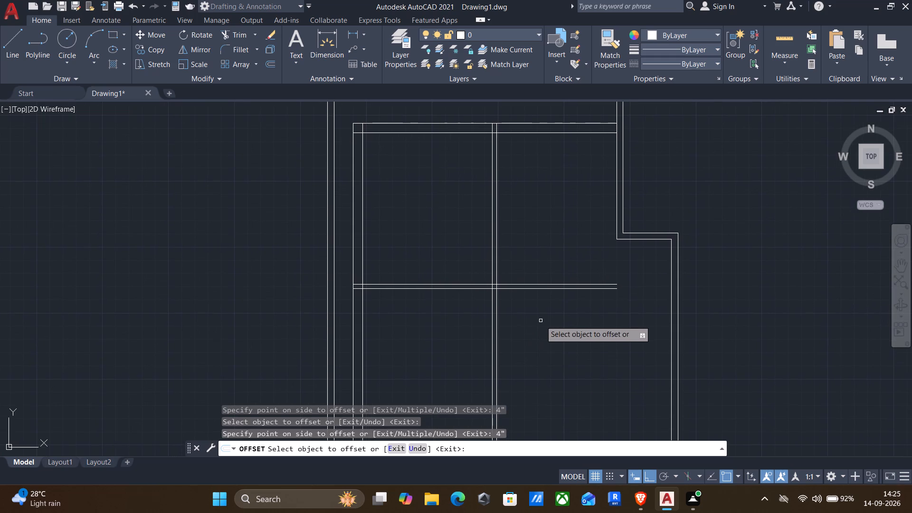
{"action": "left_click", "coordinate": [496, 259]}
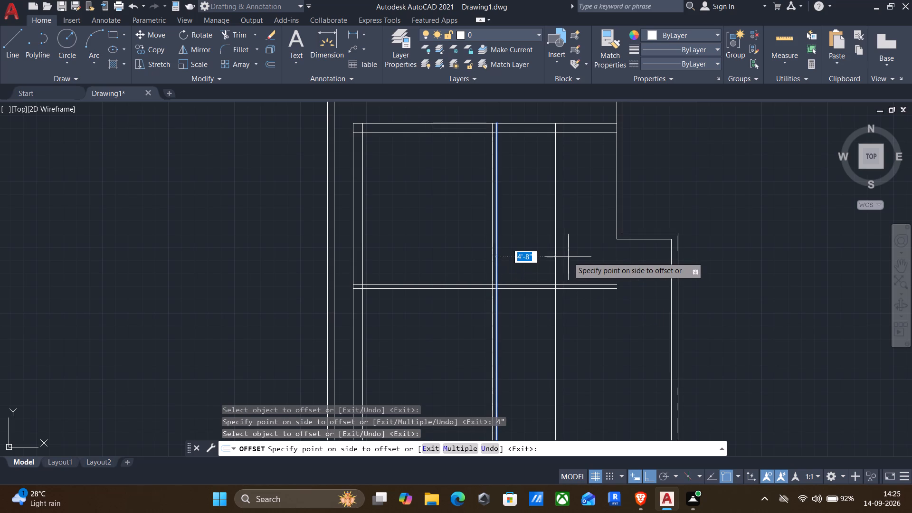
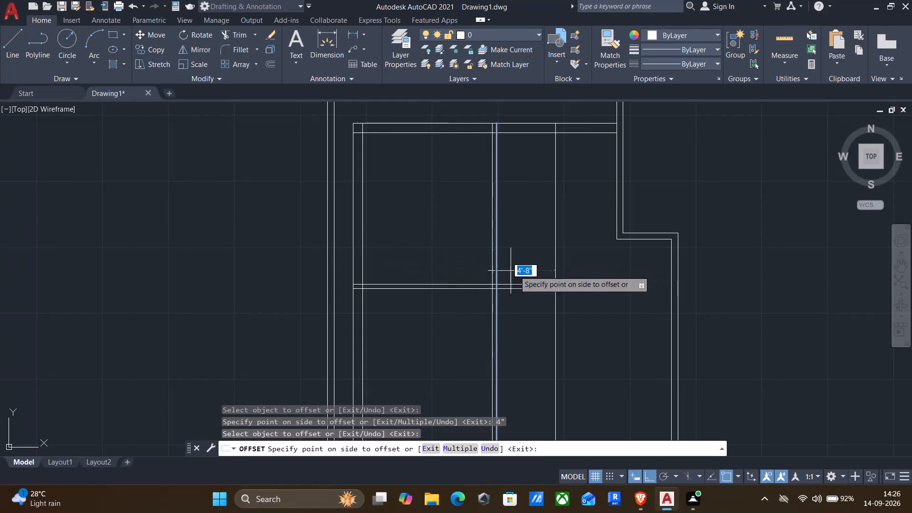
Offset the lower line of the top interior wall 5'8" downward for another horizontal wall.
{"action": "key", "text": "Escape"}
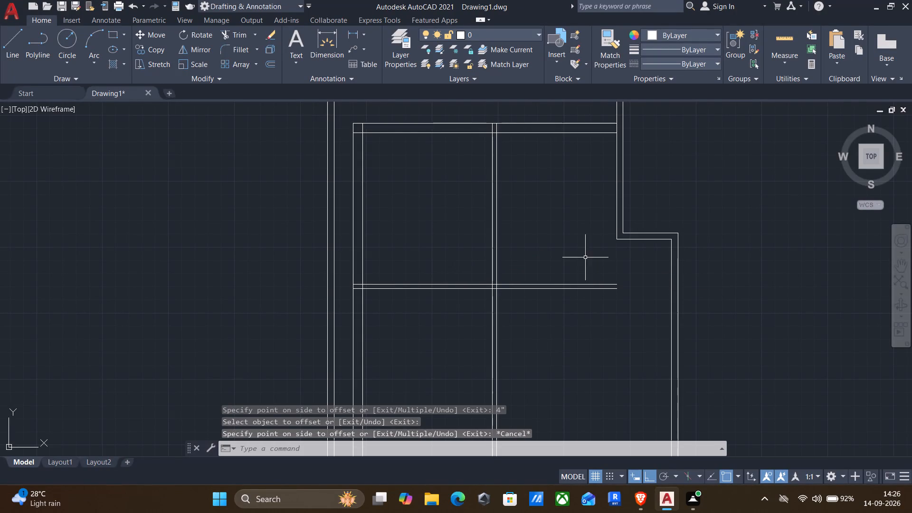
{"action": "key", "text": "Return"}
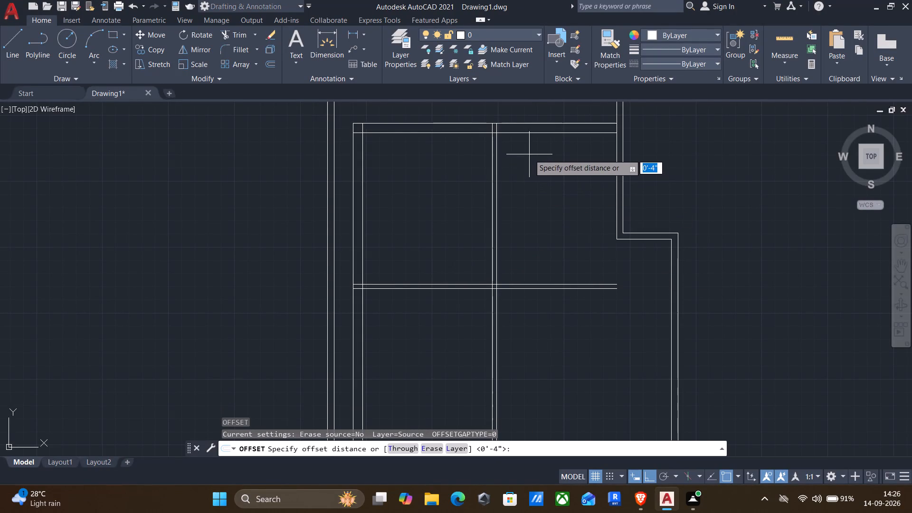
{"action": "left_click_drag", "start_coordinate": [526, 146], "coordinate": [526, 178]}
{"action": "left_click", "coordinate": [527, 215]}
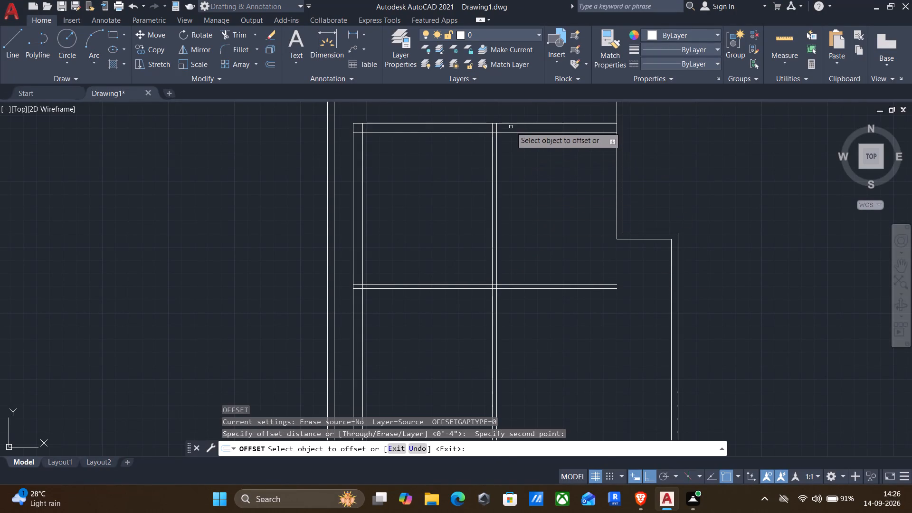
{"action": "left_click", "coordinate": [507, 134]}
{"action": "type", "text": "5'"}
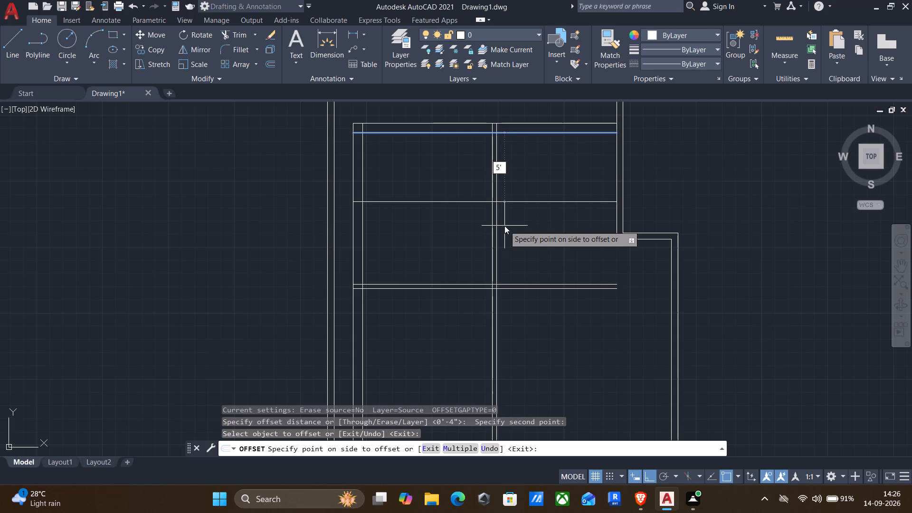
{"action": "type", "text": "8\""}
{"action": "key", "text": "Return"}
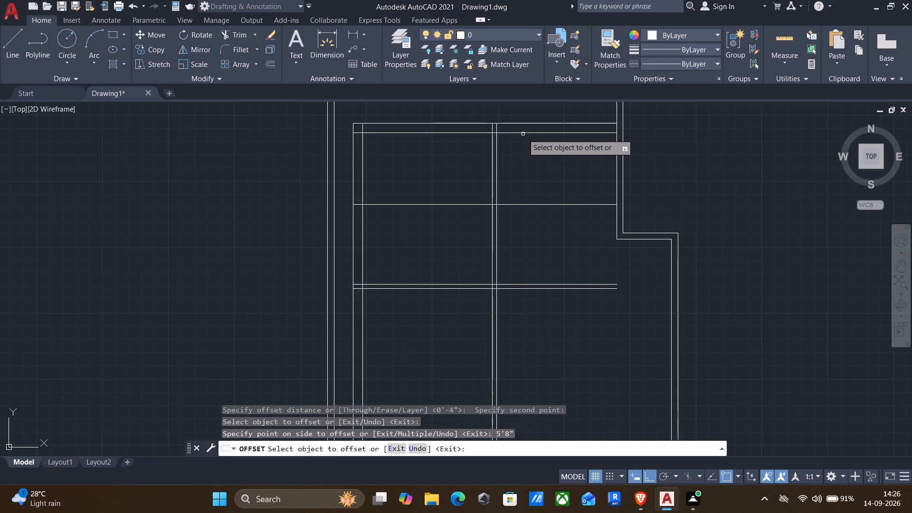
Offset the new horizontal line 9" downward to give that wall its thickness.
{"action": "left_click", "coordinate": [511, 202]}
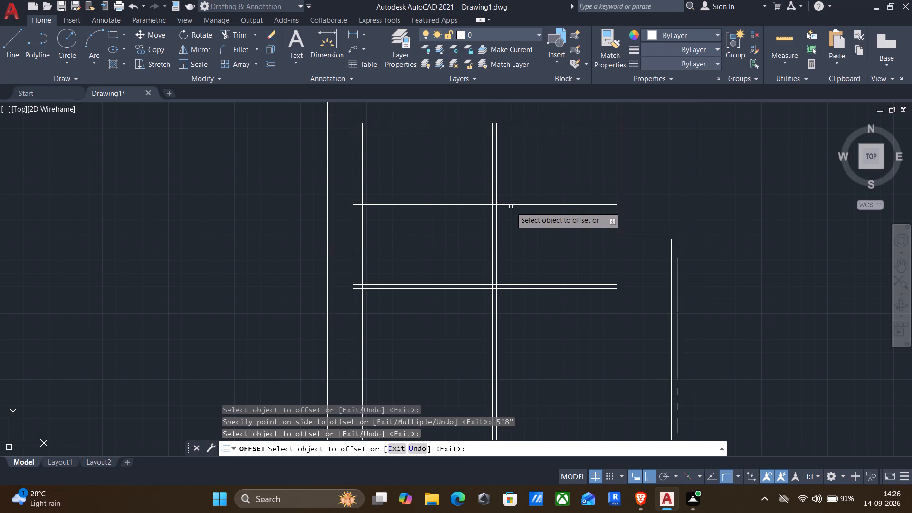
{"action": "left_click", "coordinate": [511, 204]}
{"action": "key", "text": "9"}
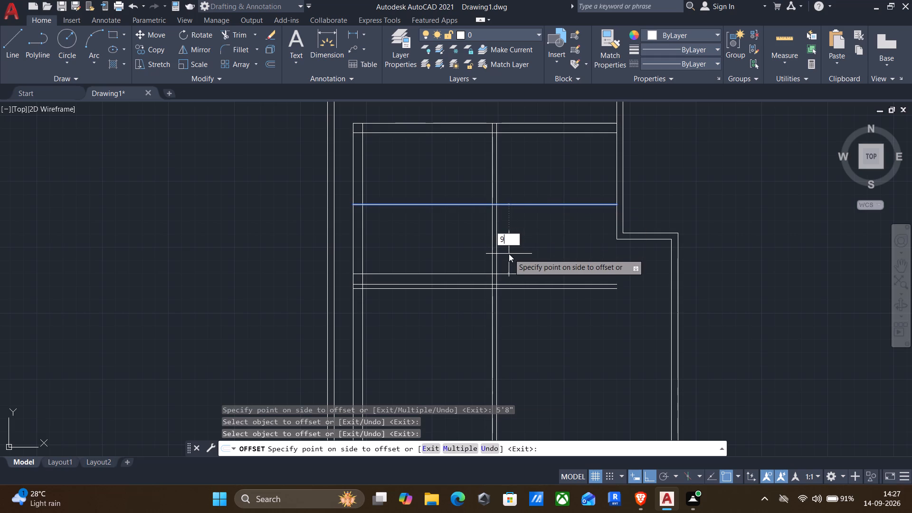
{"action": "key", "text": "shift+quotedbl"}
{"action": "key", "text": "Return"}
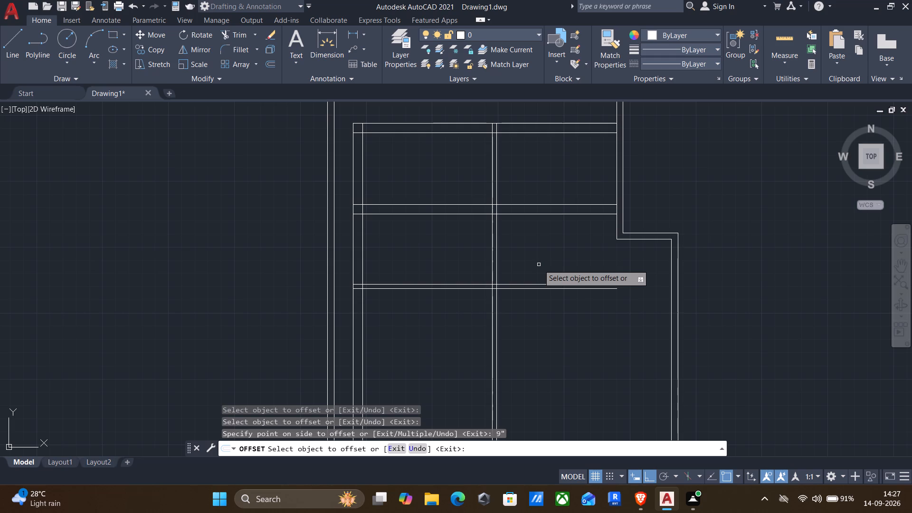
{"action": "key", "text": "Escape"}
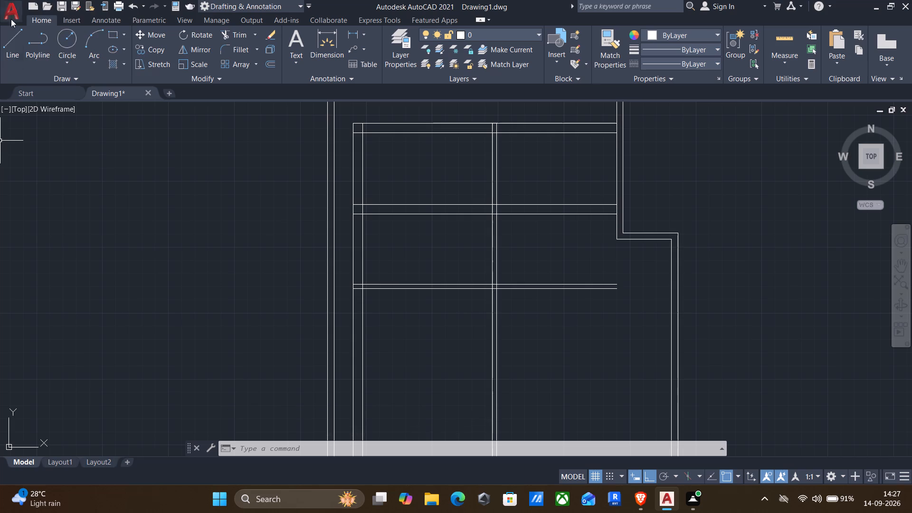
Trim the overlapping lines at the top interior wall's left corner and at its junction with the vertical partition.
{"action": "middle_click_drag", "start_coordinate": [380, 194], "coordinate": [348, 255]}
{"action": "type", "text": "tr"}
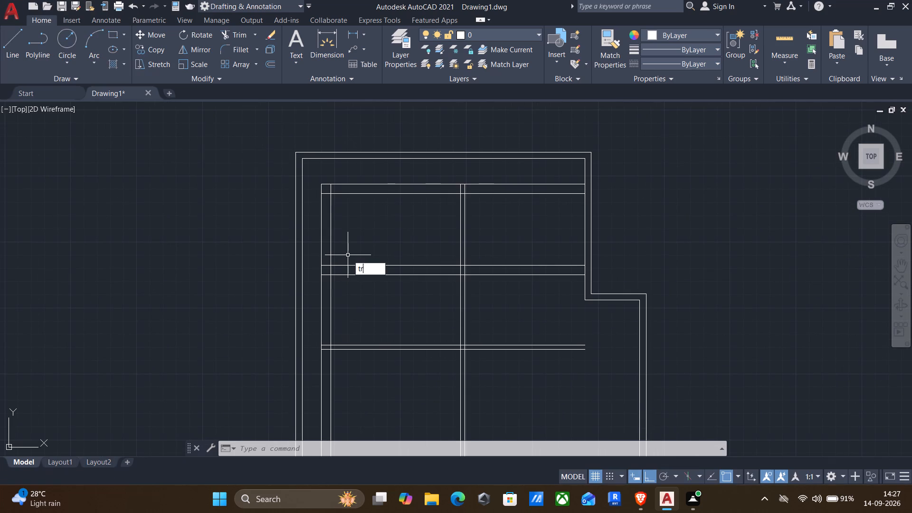
{"action": "key", "text": "Return"}
{"action": "scroll", "coordinate": [339, 212], "scroll_direction": "up", "scroll_amount": 3}
{"action": "left_click_drag", "start_coordinate": [280, 146], "coordinate": [282, 142]}
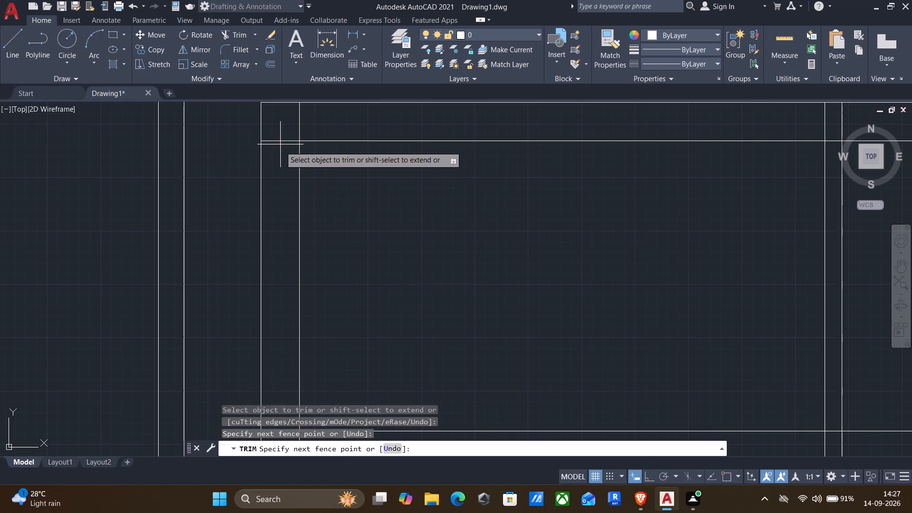
{"action": "left_click_drag", "start_coordinate": [282, 142], "coordinate": [309, 125]}
{"action": "scroll", "coordinate": [330, 141], "scroll_direction": "down", "scroll_amount": 1}
{"action": "scroll", "coordinate": [650, 133], "scroll_direction": "up", "scroll_amount": 3}
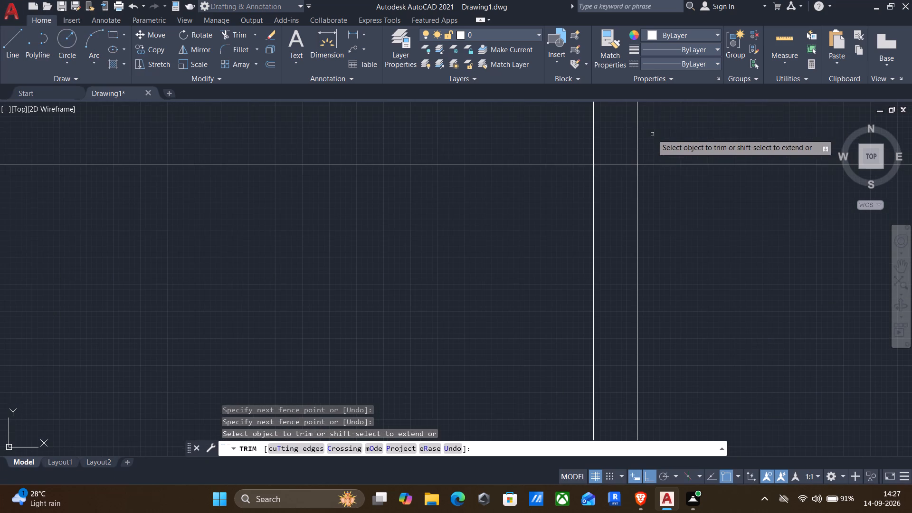
{"action": "left_click_drag", "start_coordinate": [658, 128], "coordinate": [572, 128]}
{"action": "left_click_drag", "start_coordinate": [624, 158], "coordinate": [617, 191]}
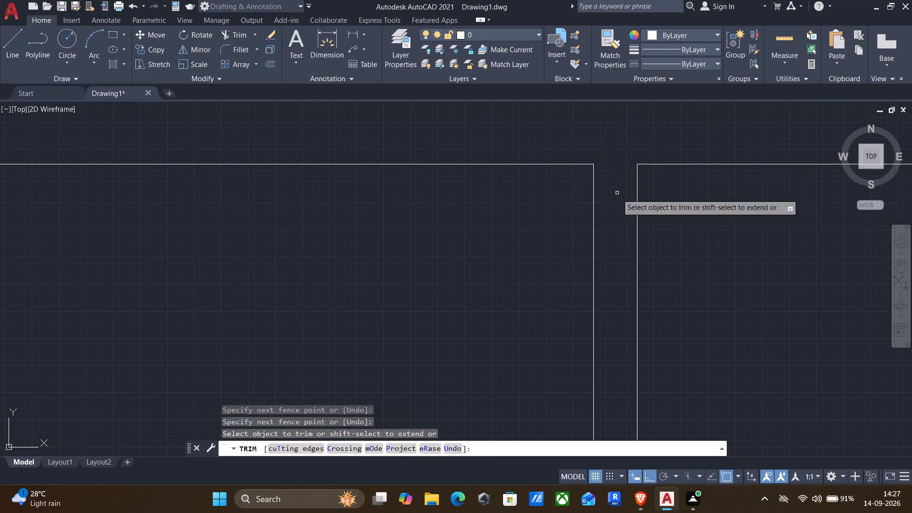
Trim the junctions of the 9" horizontal wall and the 4" horizontal partition with the left interior wall.
{"action": "scroll", "coordinate": [617, 197], "scroll_direction": "down", "scroll_amount": 3}
{"action": "middle_click_drag", "start_coordinate": [392, 313], "coordinate": [456, 127]}
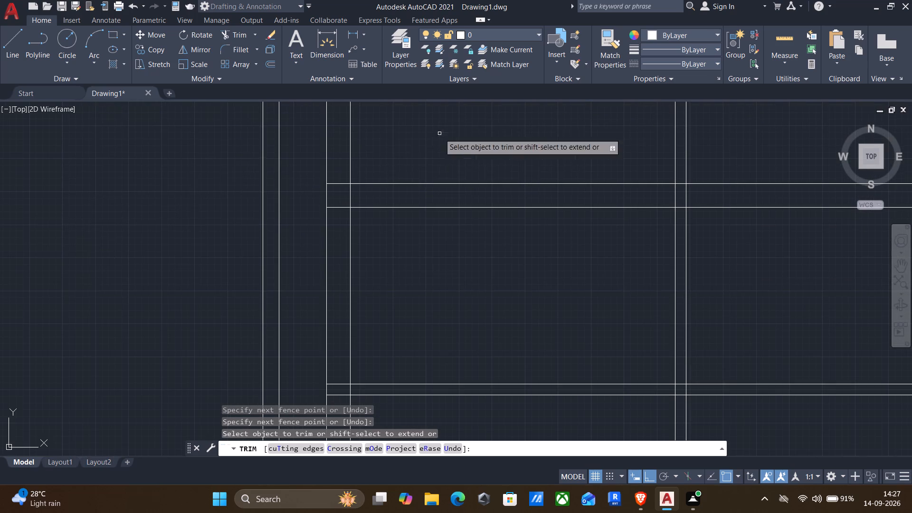
{"action": "scroll", "coordinate": [337, 199], "scroll_direction": "up", "scroll_amount": 2}
{"action": "left_click_drag", "start_coordinate": [343, 246], "coordinate": [339, 162]}
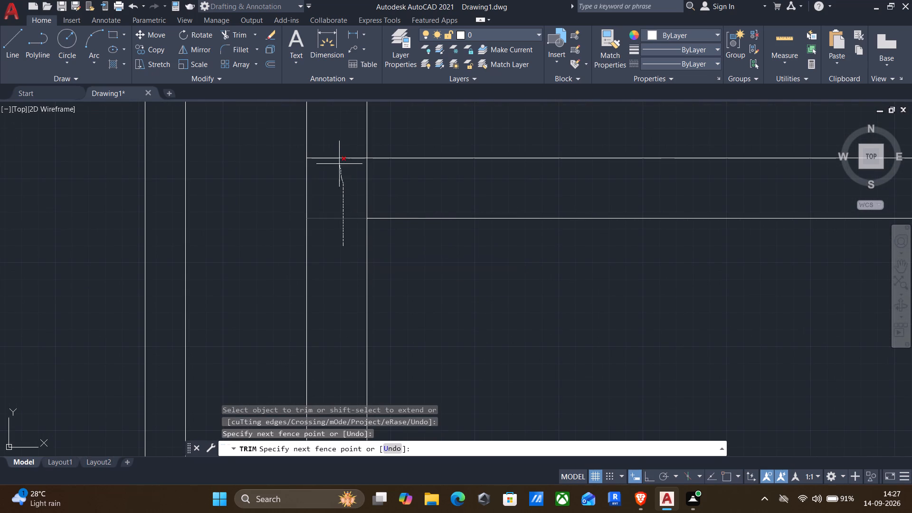
{"action": "left_click_drag", "start_coordinate": [339, 162], "coordinate": [337, 147]}
{"action": "left_click_drag", "start_coordinate": [336, 175], "coordinate": [395, 176]}
{"action": "scroll", "coordinate": [398, 178], "scroll_direction": "down", "scroll_amount": 3}
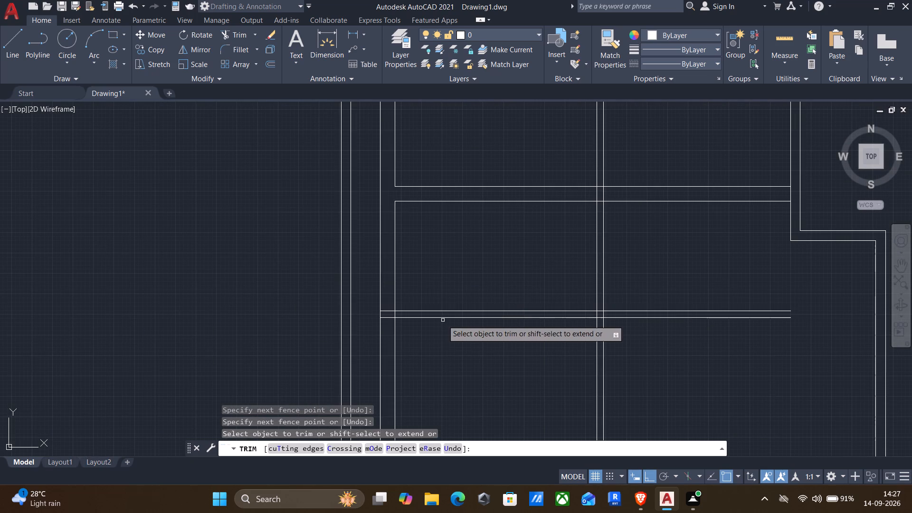
{"action": "scroll", "coordinate": [397, 315], "scroll_direction": "up", "scroll_amount": 3}
{"action": "left_click_drag", "start_coordinate": [346, 353], "coordinate": [351, 258]}
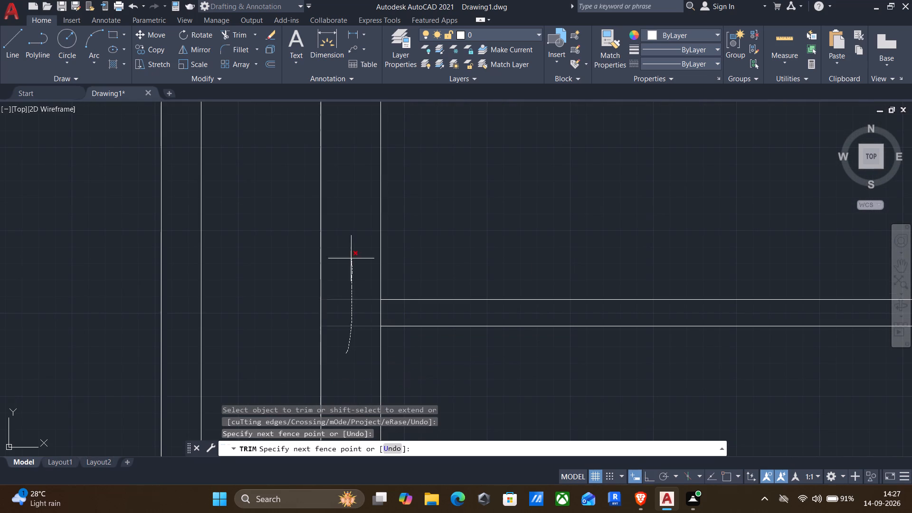
{"action": "left_click_drag", "start_coordinate": [351, 258], "coordinate": [351, 256]}
{"action": "left_click_drag", "start_coordinate": [357, 309], "coordinate": [387, 312]}
{"action": "scroll", "coordinate": [388, 312], "scroll_direction": "down", "scroll_amount": 2}
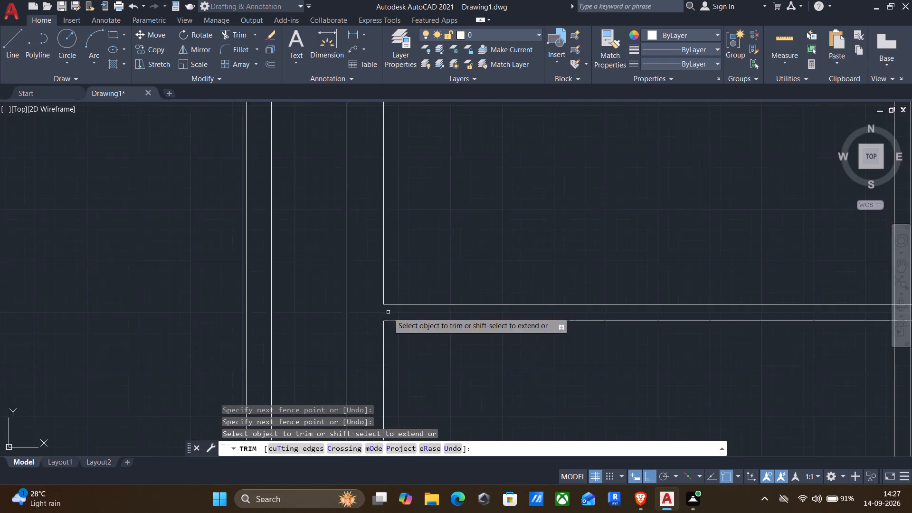
Trim the crossing lines where the vertical partition meets the 9" horizontal wall.
{"action": "middle_click_drag", "start_coordinate": [471, 360], "coordinate": [263, 466]}
{"action": "scroll", "coordinate": [393, 296], "scroll_direction": "down", "scroll_amount": 2}
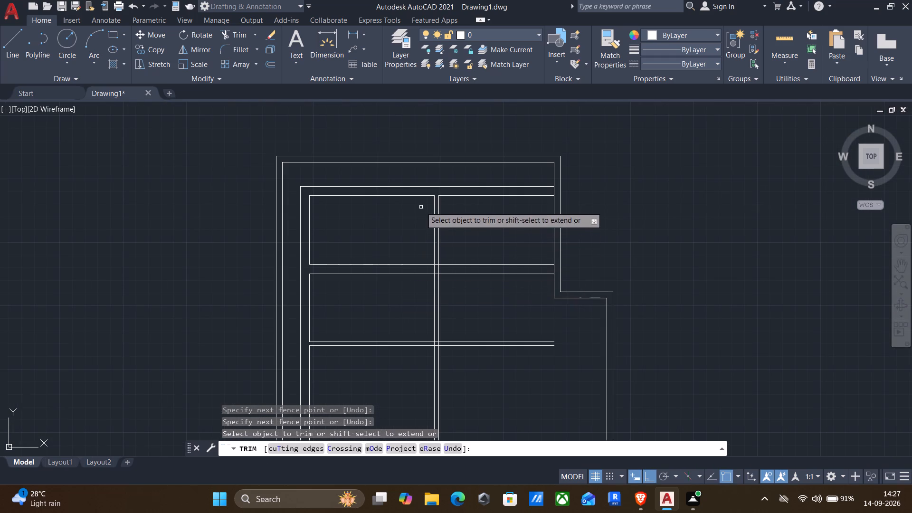
{"action": "scroll", "coordinate": [434, 270], "scroll_direction": "up", "scroll_amount": 3}
{"action": "left_click_drag", "start_coordinate": [403, 267], "coordinate": [455, 268]}
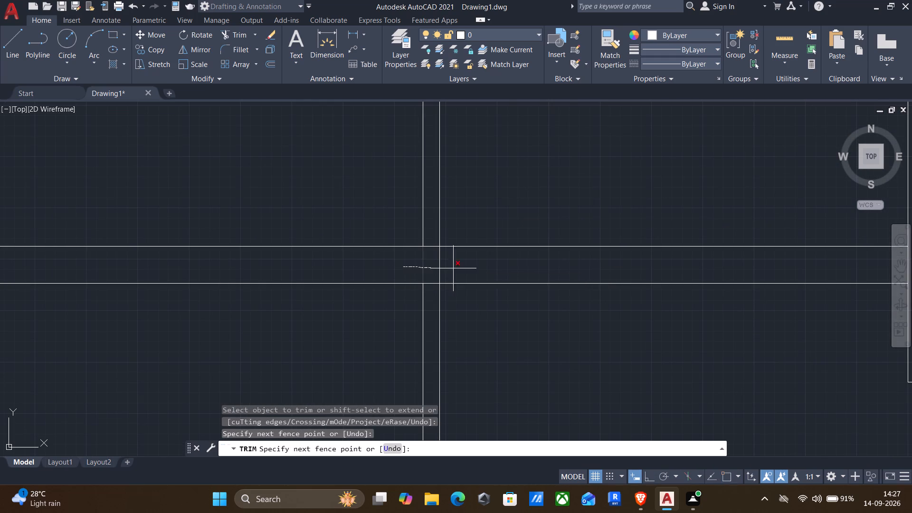
{"action": "left_click_drag", "start_coordinate": [455, 268], "coordinate": [459, 268]}
{"action": "left_click", "coordinate": [432, 244]}
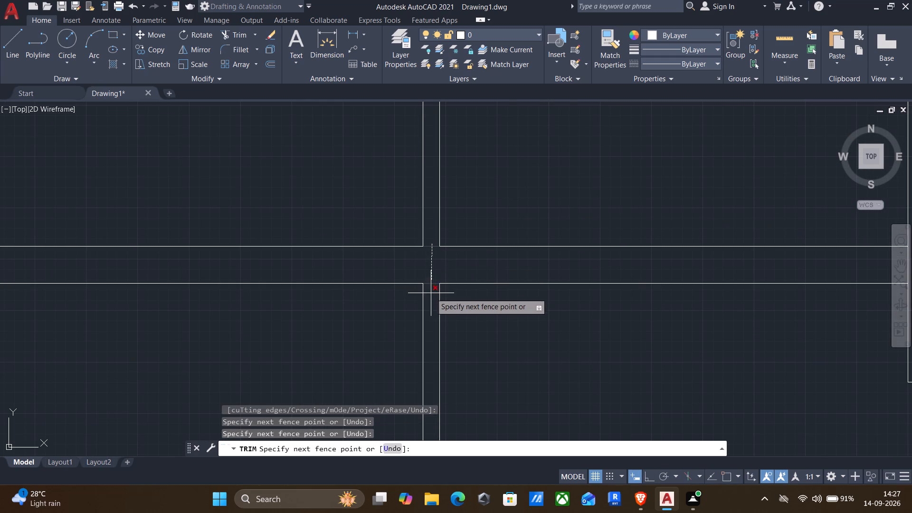
{"action": "left_click", "coordinate": [431, 298]}
Trim away the 9" horizontal wall left of the vertical partition and the 4" horizontal partition right of it.
{"action": "scroll", "coordinate": [417, 300], "scroll_direction": "down", "scroll_amount": 2}
{"action": "left_click_drag", "start_coordinate": [370, 327], "coordinate": [371, 239]}
{"action": "middle_click_drag", "start_coordinate": [368, 326], "coordinate": [395, 205]}
{"action": "scroll", "coordinate": [390, 223], "scroll_direction": "down", "scroll_amount": 2}
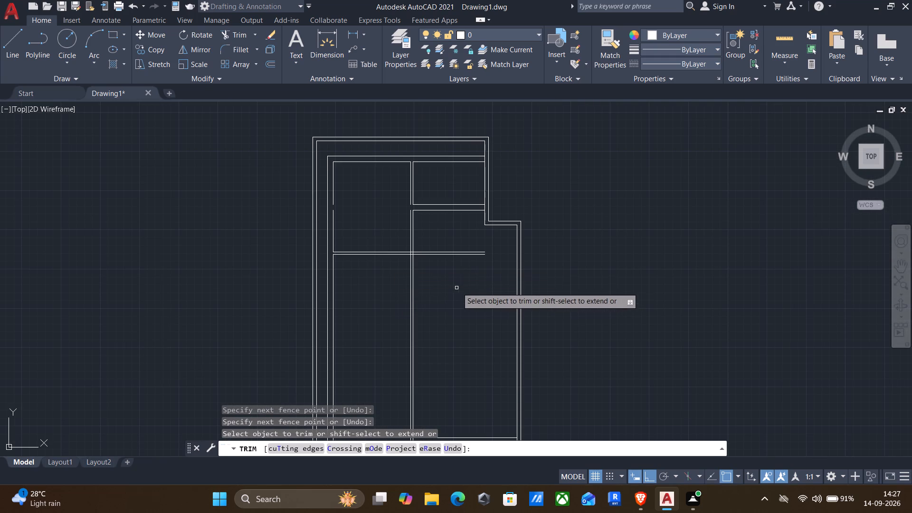
{"action": "left_click_drag", "start_coordinate": [469, 278], "coordinate": [456, 238]}
Trim the bottom interior wall's left corner and its junction with the vertical partition.
{"action": "middle_click_drag", "start_coordinate": [445, 305], "coordinate": [454, 194]}
{"action": "scroll", "coordinate": [357, 342], "scroll_direction": "up", "scroll_amount": 2}
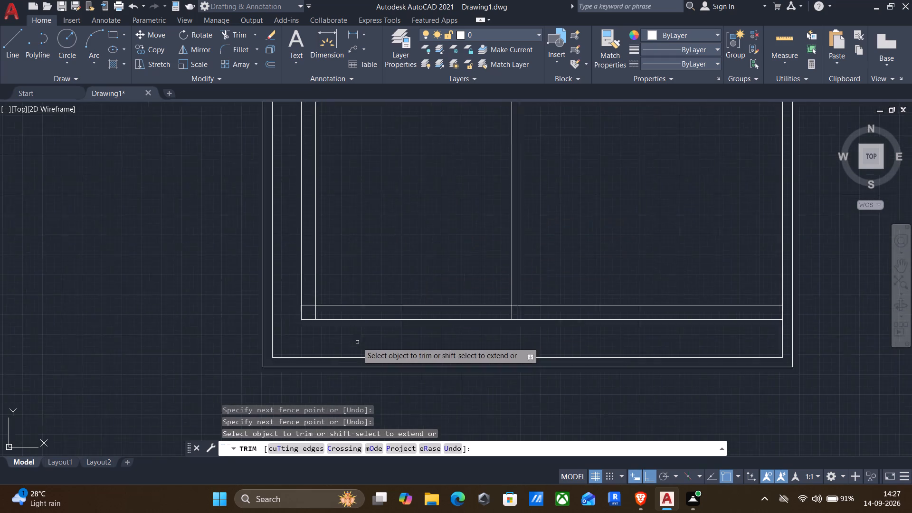
{"action": "scroll", "coordinate": [357, 342], "scroll_direction": "up", "scroll_amount": 1}
{"action": "scroll", "coordinate": [318, 317], "scroll_direction": "up", "scroll_amount": 2}
{"action": "left_click_drag", "start_coordinate": [236, 226], "coordinate": [286, 275]}
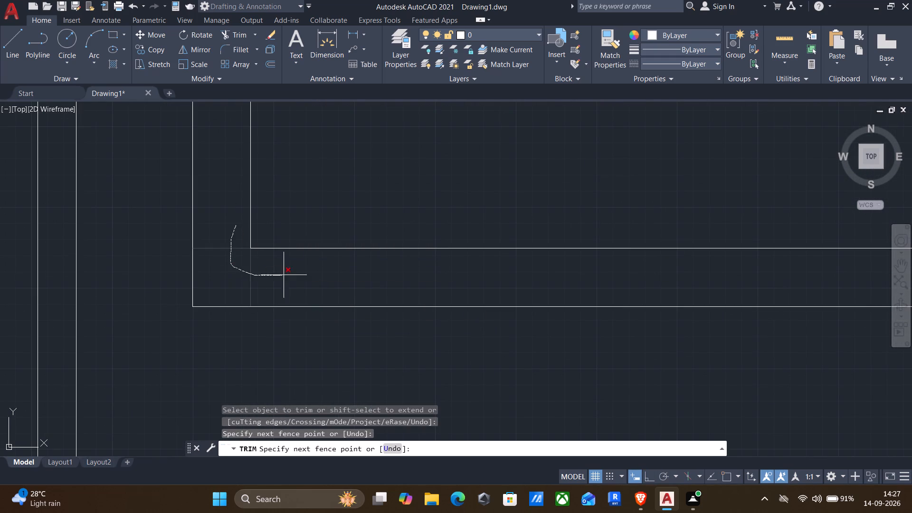
{"action": "left_click_drag", "start_coordinate": [286, 275], "coordinate": [290, 274]}
{"action": "scroll", "coordinate": [374, 281], "scroll_direction": "down", "scroll_amount": 2}
{"action": "scroll", "coordinate": [665, 286], "scroll_direction": "up", "scroll_amount": 2}
{"action": "left_click_drag", "start_coordinate": [661, 280], "coordinate": [562, 277]}
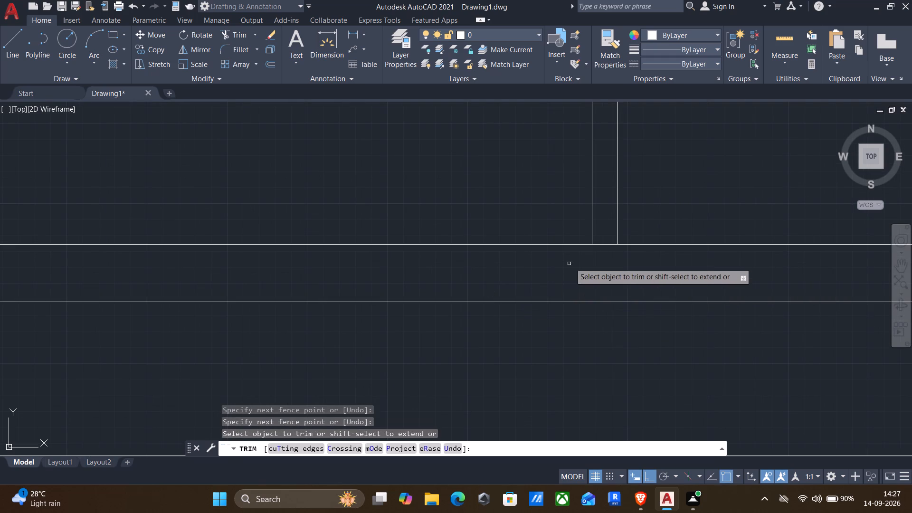
{"action": "left_click_drag", "start_coordinate": [602, 241], "coordinate": [603, 261]}
{"action": "scroll", "coordinate": [600, 265], "scroll_direction": "down", "scroll_amount": 2}
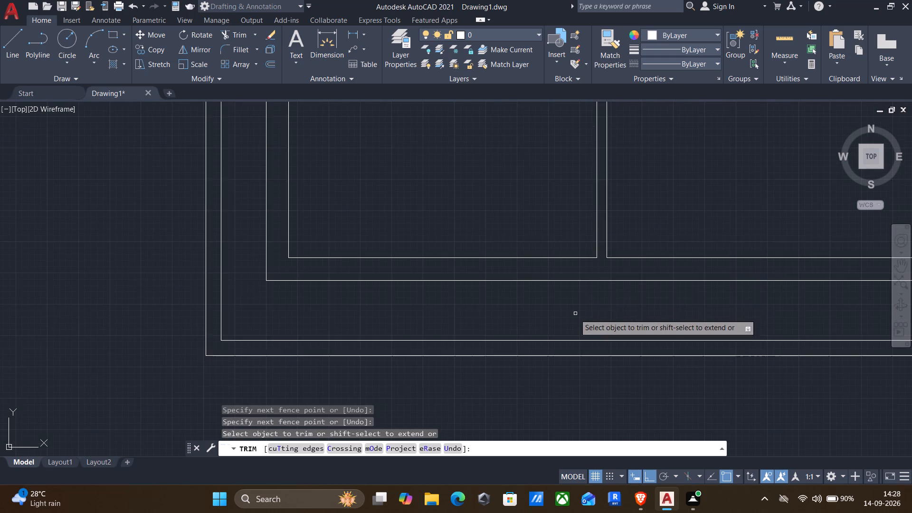
Trim the junction where the 4" horizontal partition meets the vertical partition, clearing the leftover line pieces.
{"action": "scroll", "coordinate": [574, 317], "scroll_direction": "down", "scroll_amount": 2}
{"action": "middle_click_drag", "start_coordinate": [547, 204], "coordinate": [513, 389]}
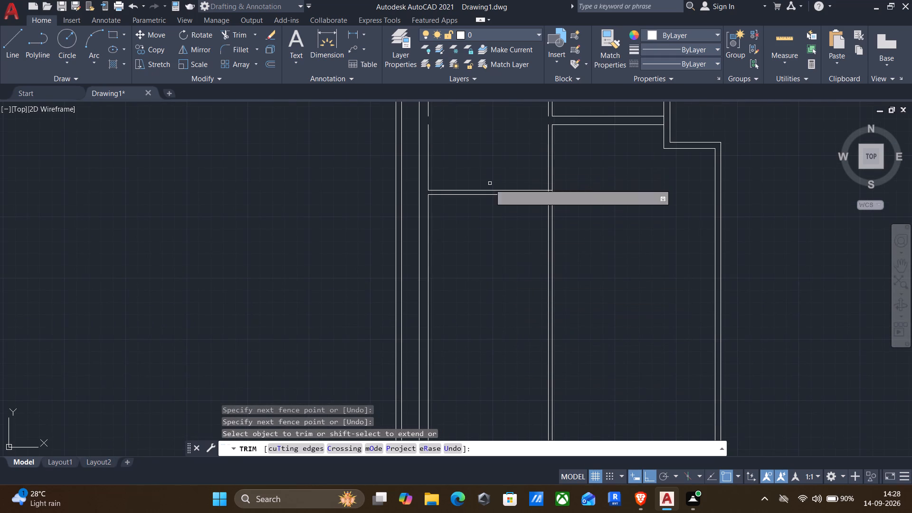
{"action": "scroll", "coordinate": [543, 187], "scroll_direction": "up", "scroll_amount": 5}
{"action": "left_click_drag", "start_coordinate": [568, 197], "coordinate": [575, 275]}
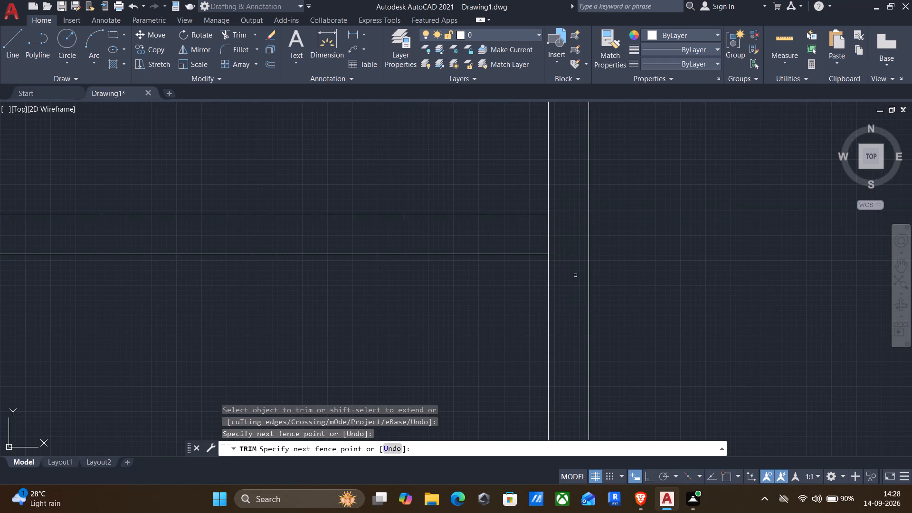
{"action": "left_click", "coordinate": [520, 229]}
{"action": "left_click", "coordinate": [556, 231]}
{"action": "scroll", "coordinate": [558, 235], "scroll_direction": "down", "scroll_amount": 3}
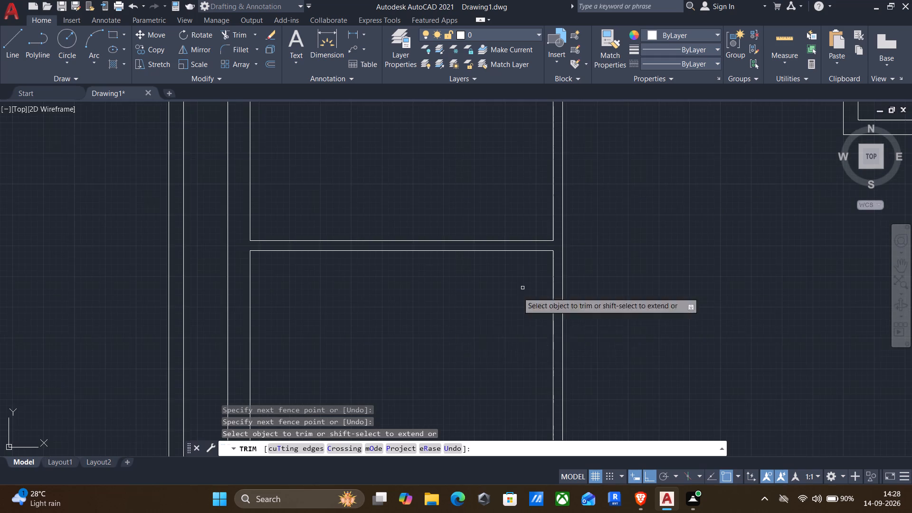
{"action": "scroll", "coordinate": [412, 346], "scroll_direction": "down", "scroll_amount": 2}
{"action": "middle_click_drag", "start_coordinate": [403, 335], "coordinate": [388, 361]}
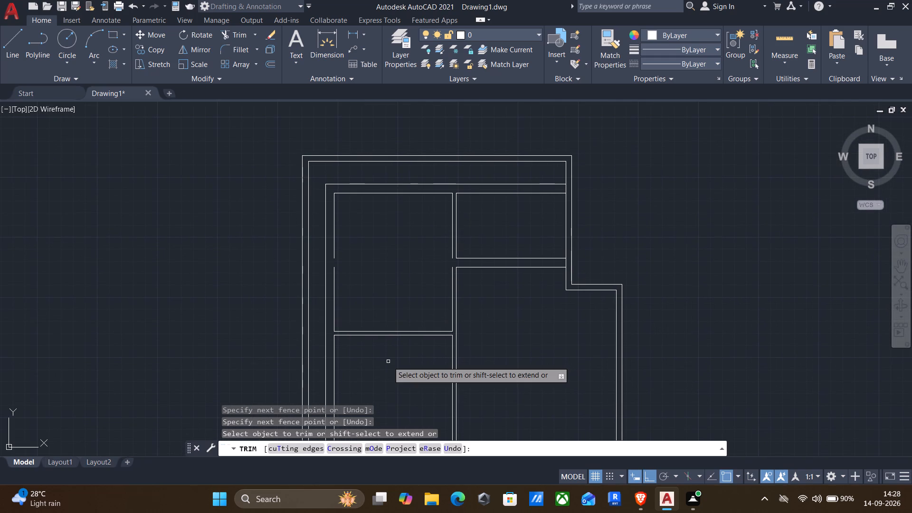
{"action": "key", "text": "Escape"}
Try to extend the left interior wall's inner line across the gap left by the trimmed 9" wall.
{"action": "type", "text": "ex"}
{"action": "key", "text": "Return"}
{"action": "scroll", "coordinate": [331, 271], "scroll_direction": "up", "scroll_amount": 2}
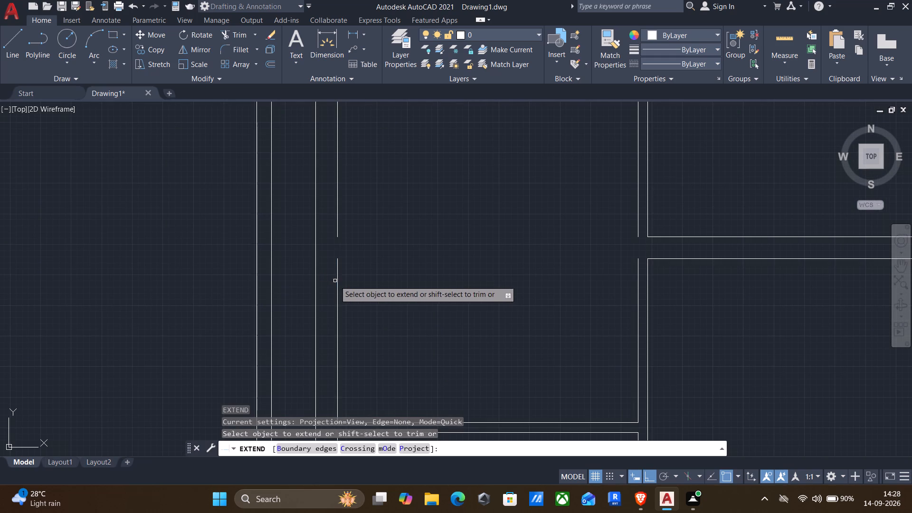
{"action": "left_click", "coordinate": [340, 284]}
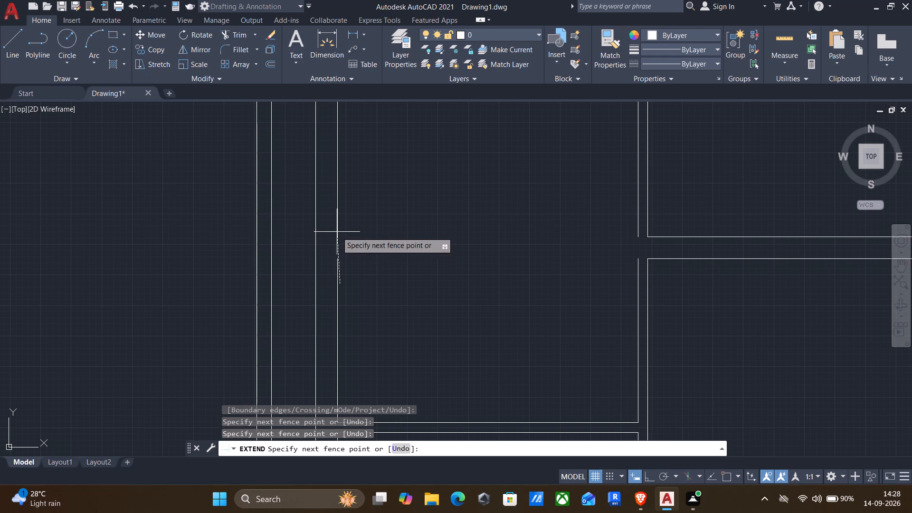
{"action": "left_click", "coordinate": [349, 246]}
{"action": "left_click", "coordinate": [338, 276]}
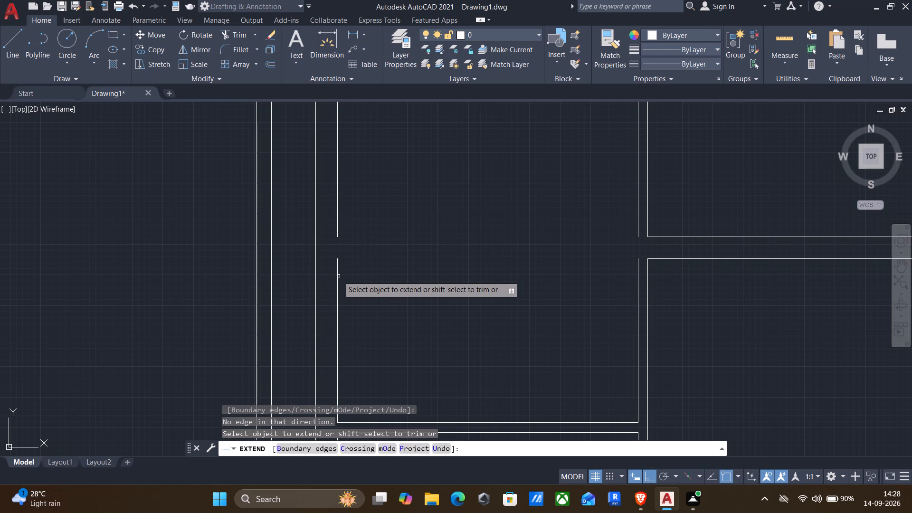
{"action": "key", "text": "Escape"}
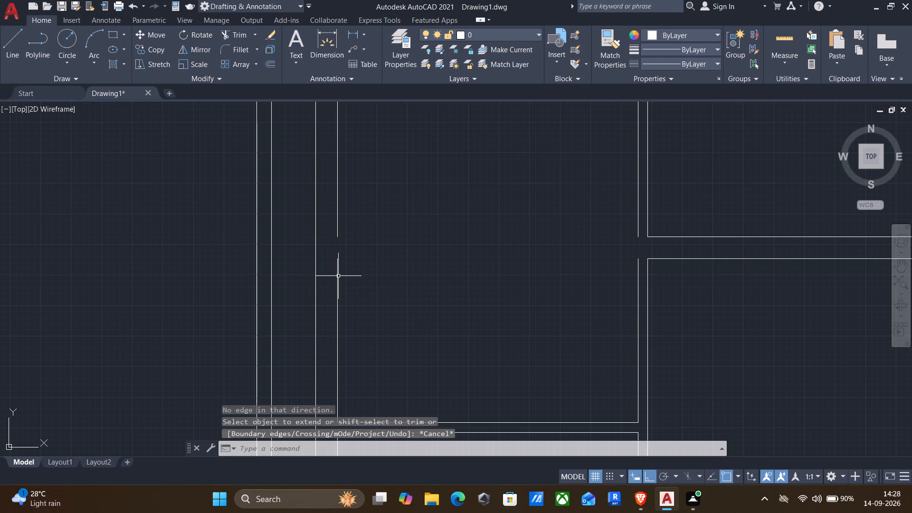
Extend the left interior wall's inner line and the vertical partition's left line across the gaps left by the trimmed 9" wall.
{"action": "type", "text": "ex"}
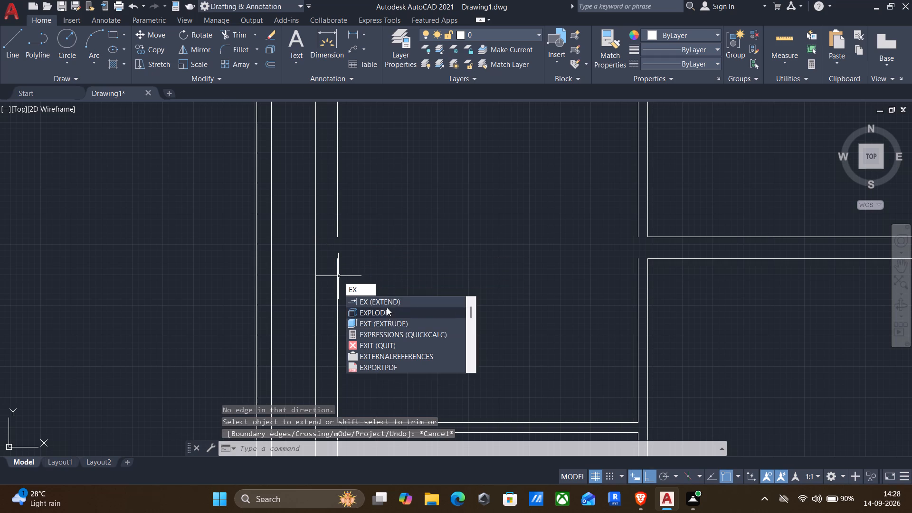
{"action": "left_click", "coordinate": [386, 300]}
{"action": "left_click", "coordinate": [337, 278]}
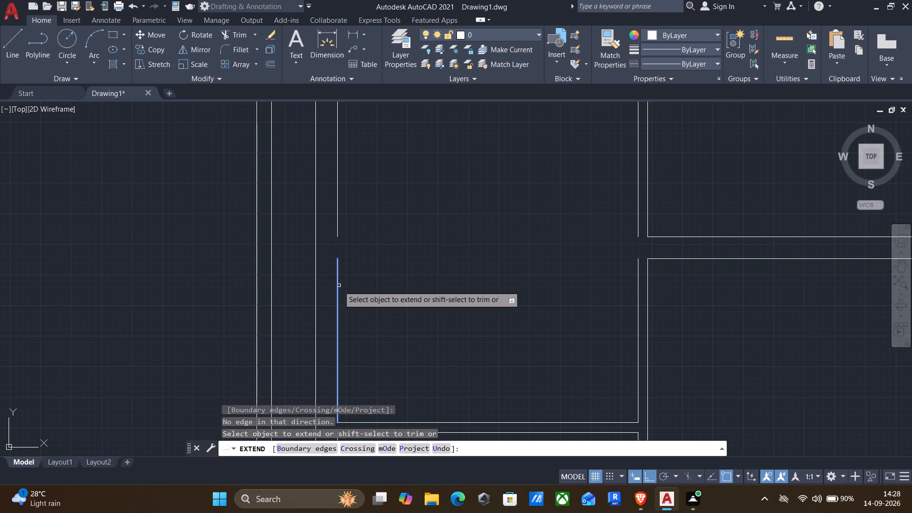
{"action": "scroll", "coordinate": [342, 293], "scroll_direction": "down", "scroll_amount": 1}
{"action": "left_click", "coordinate": [340, 249]}
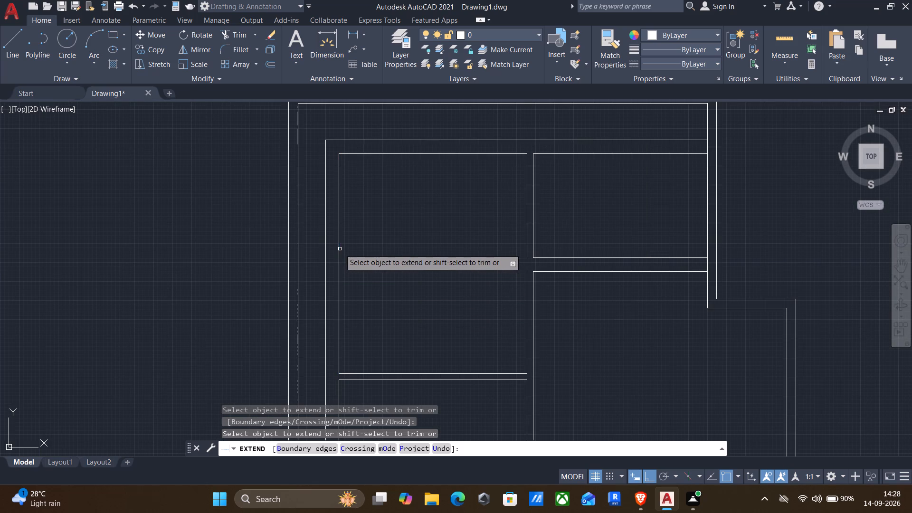
{"action": "left_click", "coordinate": [527, 246]}
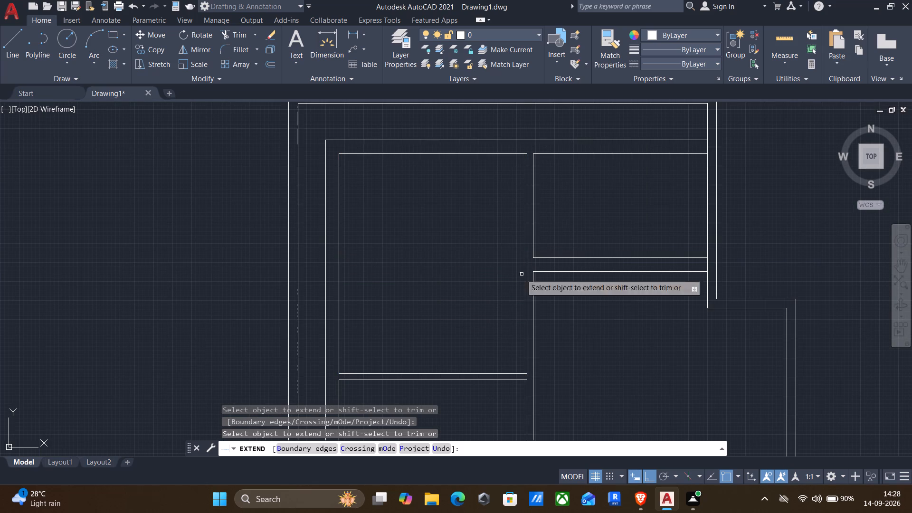
{"action": "key", "text": "Escape"}
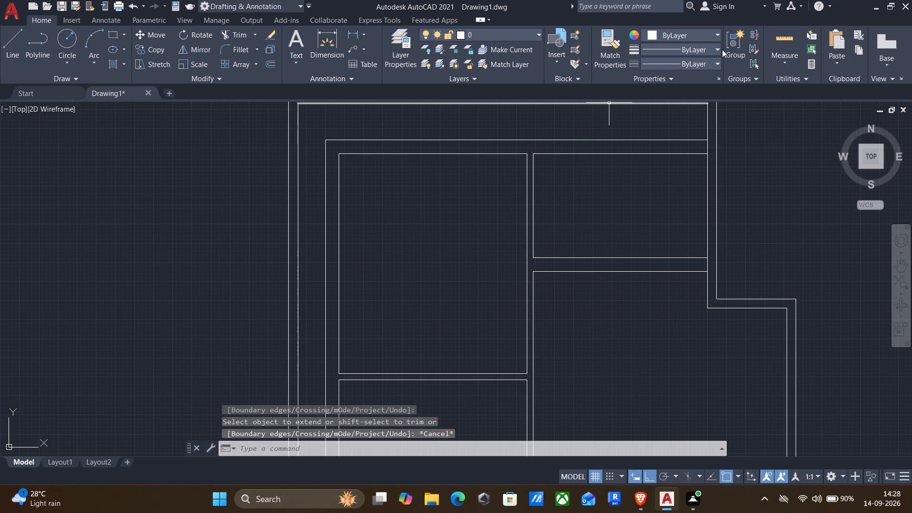
Measure the two upper rooms and the thickness of the vertical partition between them.
{"action": "left_click", "coordinate": [782, 32]}
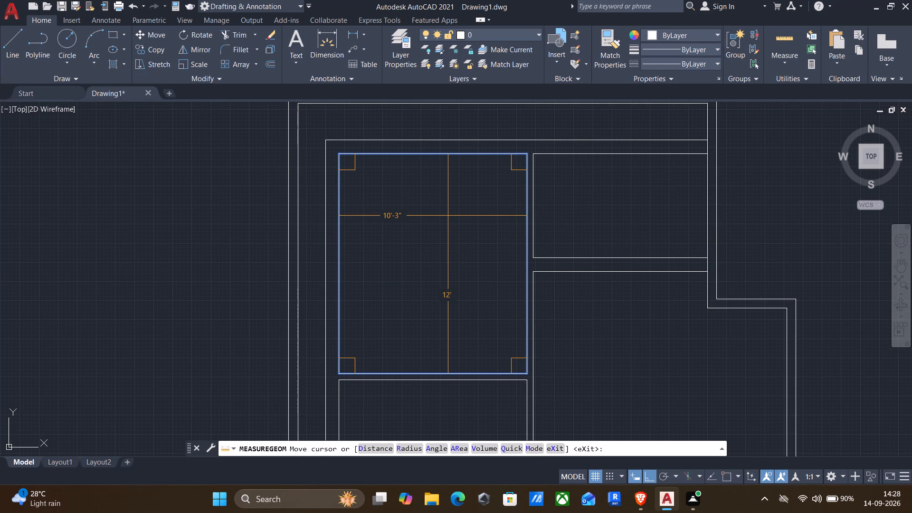
{"action": "middle_click_drag", "start_coordinate": [594, 190], "coordinate": [482, 232]}
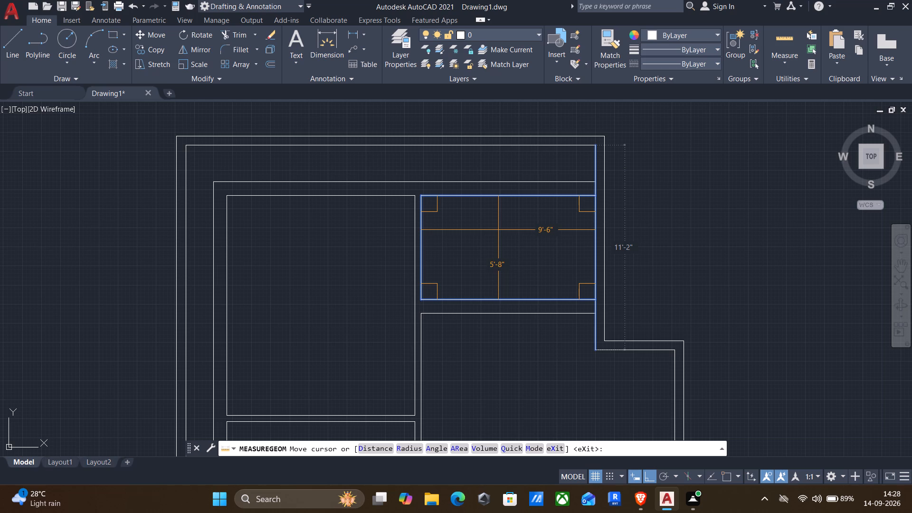
{"action": "key", "text": "Escape"}
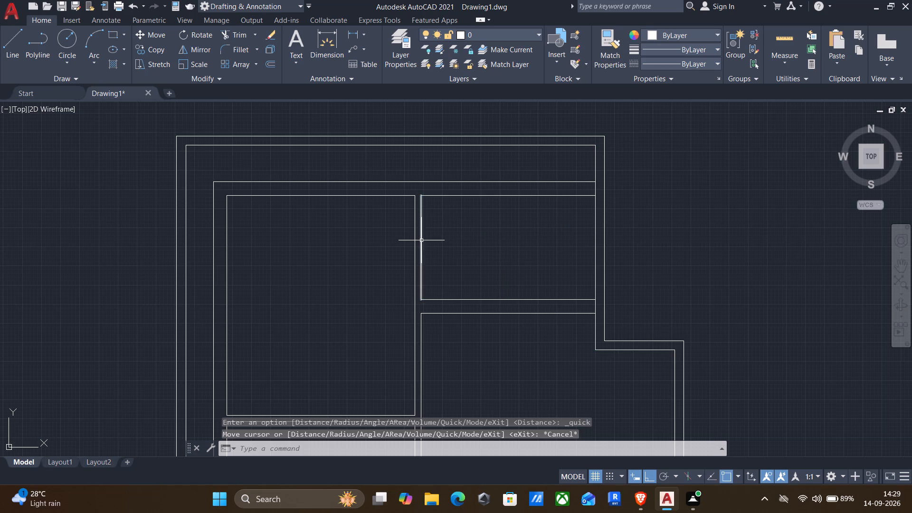
{"action": "scroll", "coordinate": [422, 242], "scroll_direction": "up", "scroll_amount": 2}
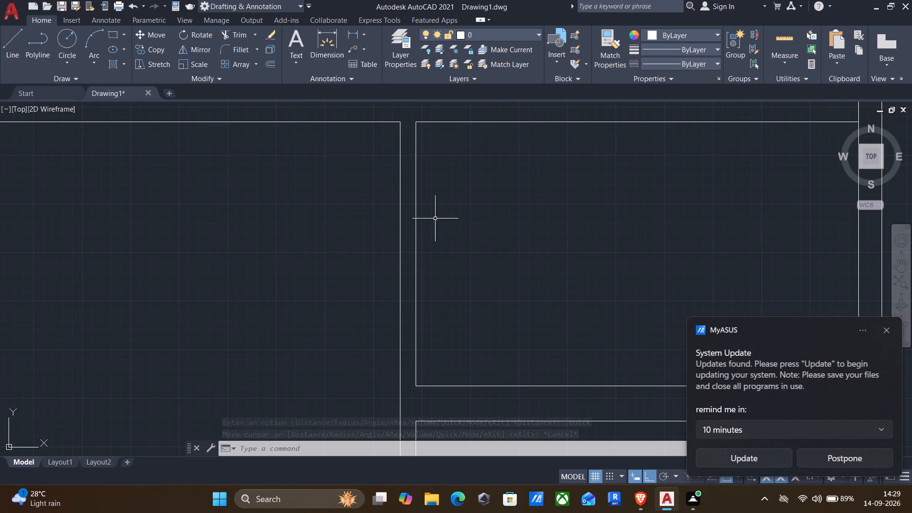
{"action": "left_click", "coordinate": [781, 37]}
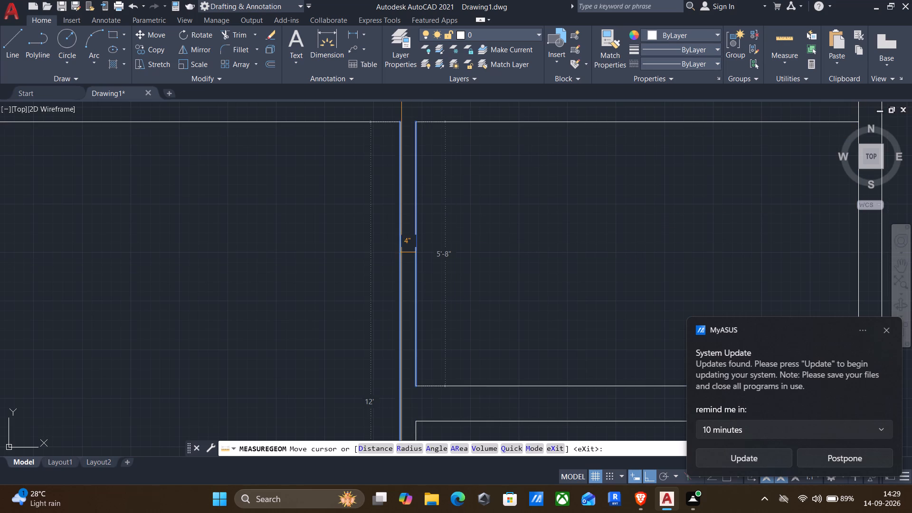
{"action": "key", "text": "Escape"}
Offset the vertical partition's right line 5" into the small upper-right room.
{"action": "key", "text": "o"}
{"action": "key", "text": "Return"}
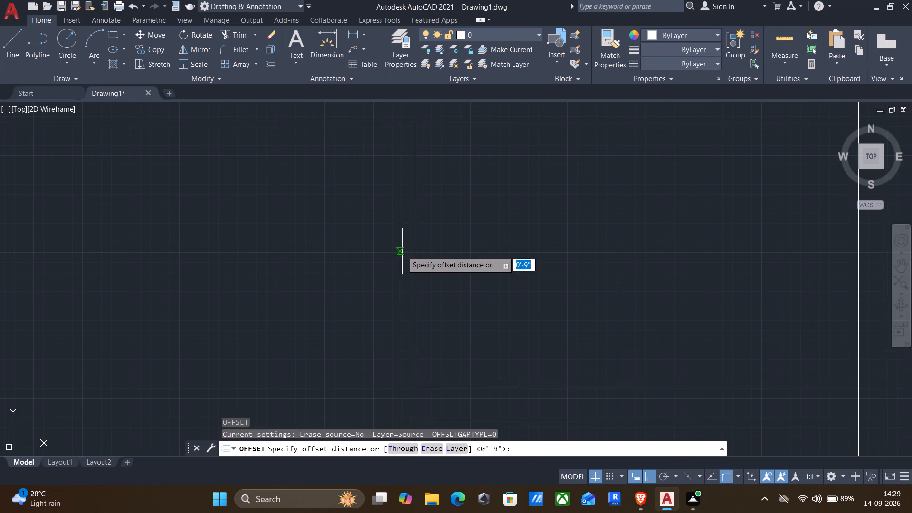
{"action": "left_click", "coordinate": [402, 251]}
{"action": "left_click_drag", "start_coordinate": [423, 251], "coordinate": [425, 245]}
{"action": "left_click", "coordinate": [418, 245]}
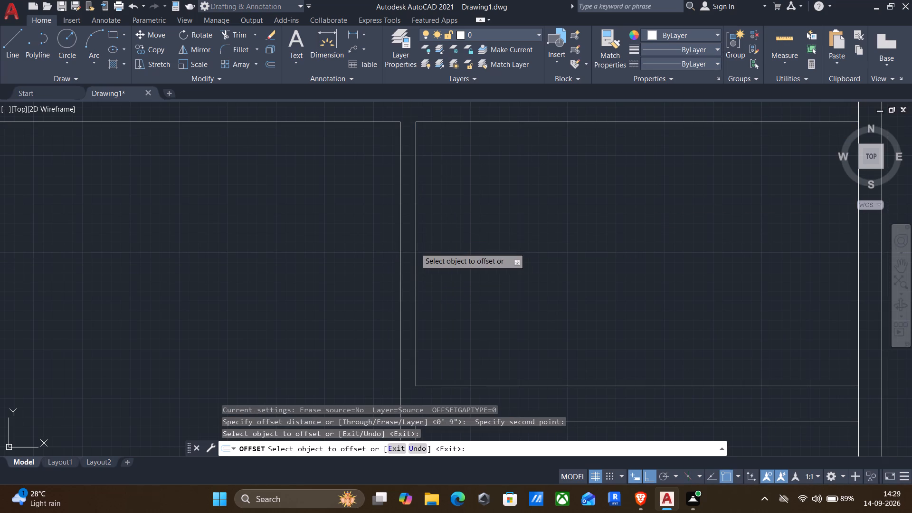
{"action": "left_click", "coordinate": [415, 247]}
{"action": "type", "text": "5\""}
{"action": "key", "text": "Return"}
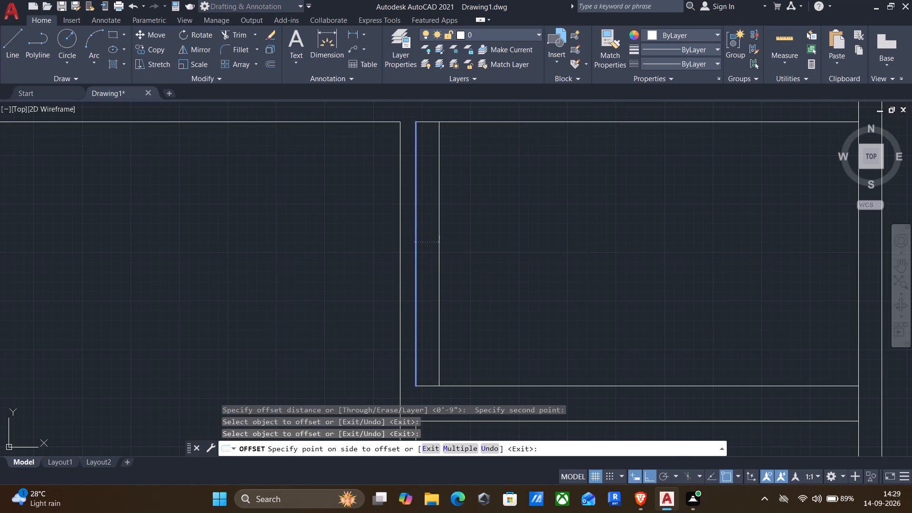
{"action": "key", "text": "Escape"}
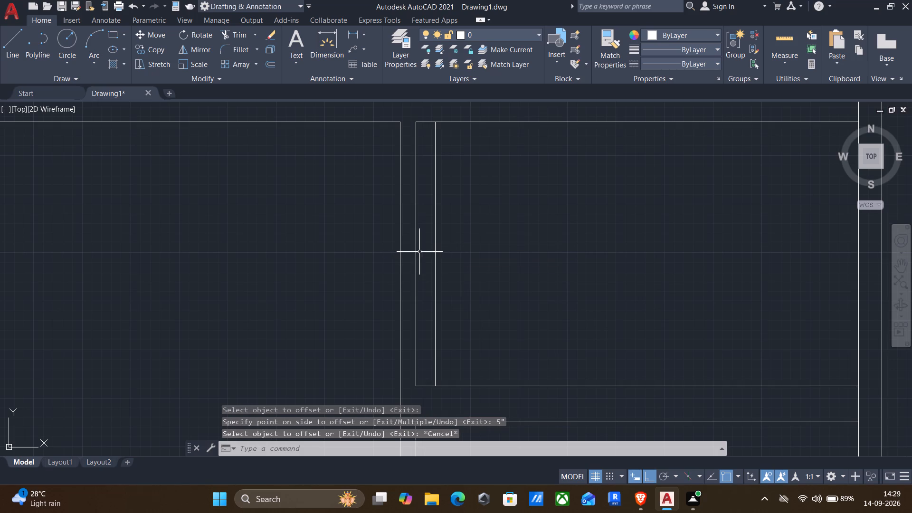
Erase the original right line of the partition beside the small upper-right room.
{"action": "left_click", "coordinate": [418, 251]}
{"action": "left_click", "coordinate": [408, 258]}
{"action": "key", "text": "Delete"}
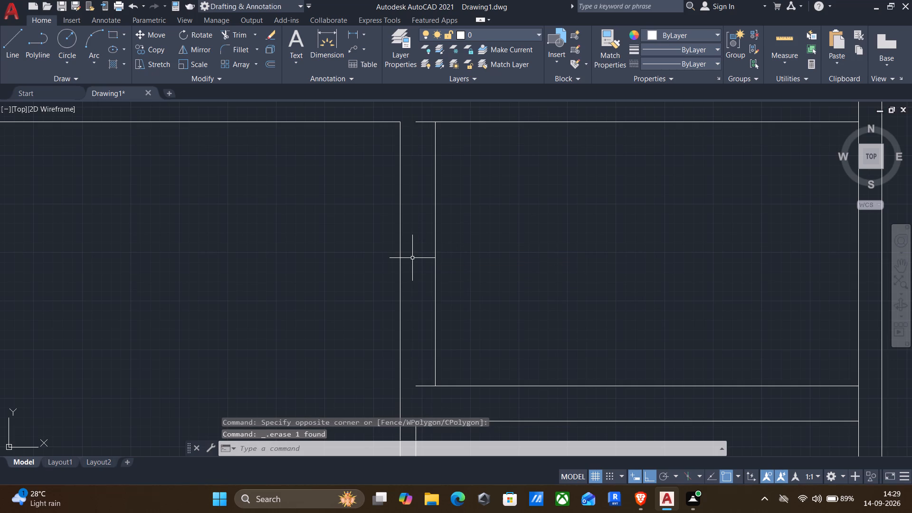
Fillet the small upper-right room's lower-left and upper-left corners with zero radius to join them to the offset line.
{"action": "key", "text": "f"}
{"action": "key", "text": "Return"}
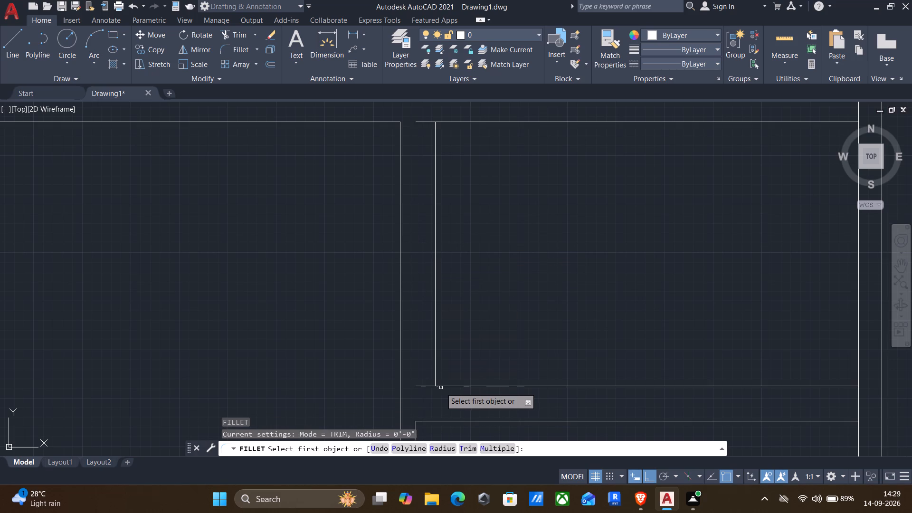
{"action": "left_click", "coordinate": [444, 387]}
{"action": "left_click", "coordinate": [435, 361]}
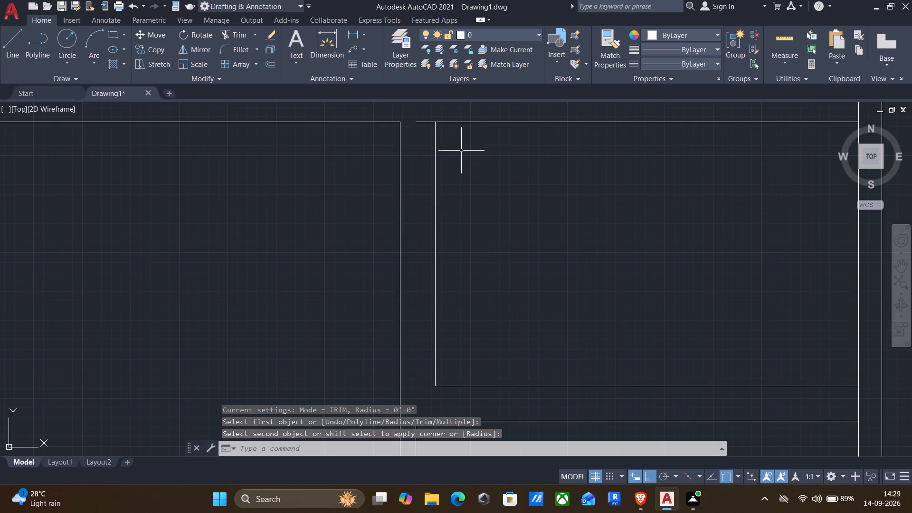
{"action": "key", "text": "Return"}
{"action": "left_click", "coordinate": [460, 124]}
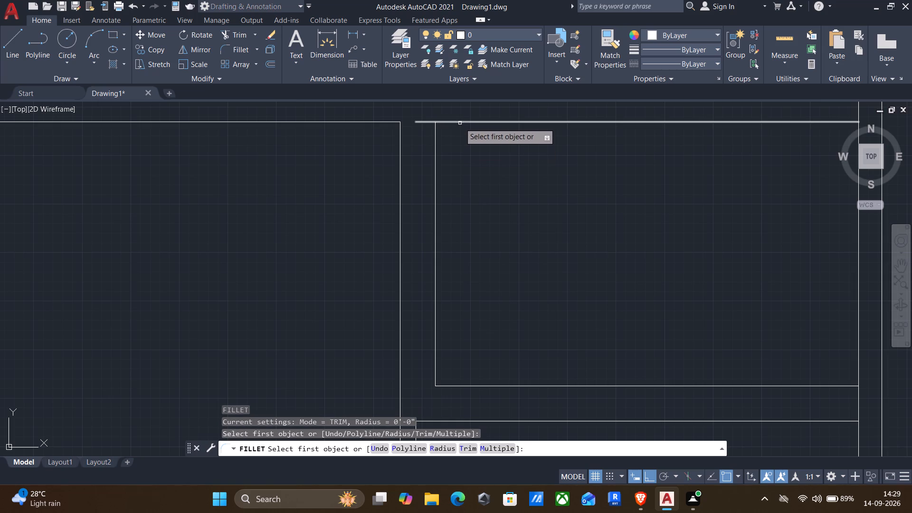
{"action": "left_click", "coordinate": [458, 123]}
{"action": "left_click", "coordinate": [435, 155]}
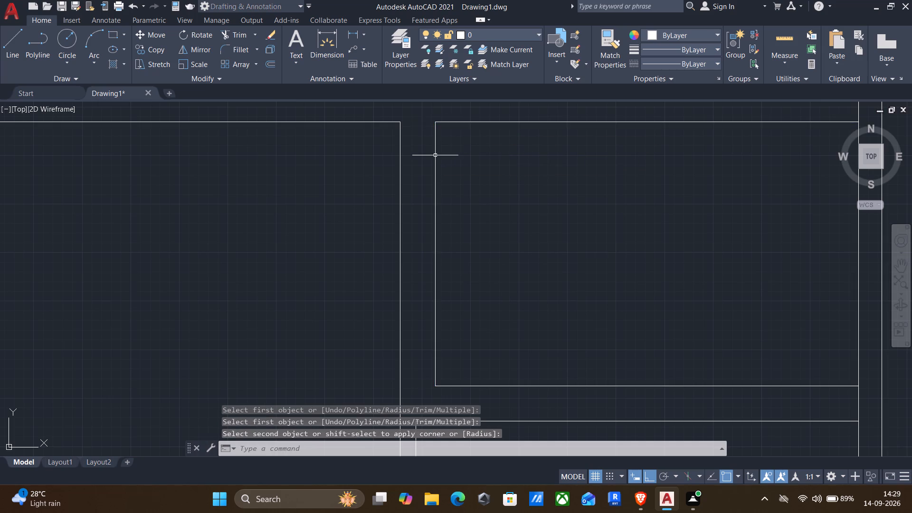
Trim the right outer wall's inner line where the 9" walls above and below the small upper-right room meet it.
{"action": "scroll", "coordinate": [433, 174], "scroll_direction": "down", "scroll_amount": 3}
{"action": "middle_click_drag", "start_coordinate": [418, 220], "coordinate": [381, 236]}
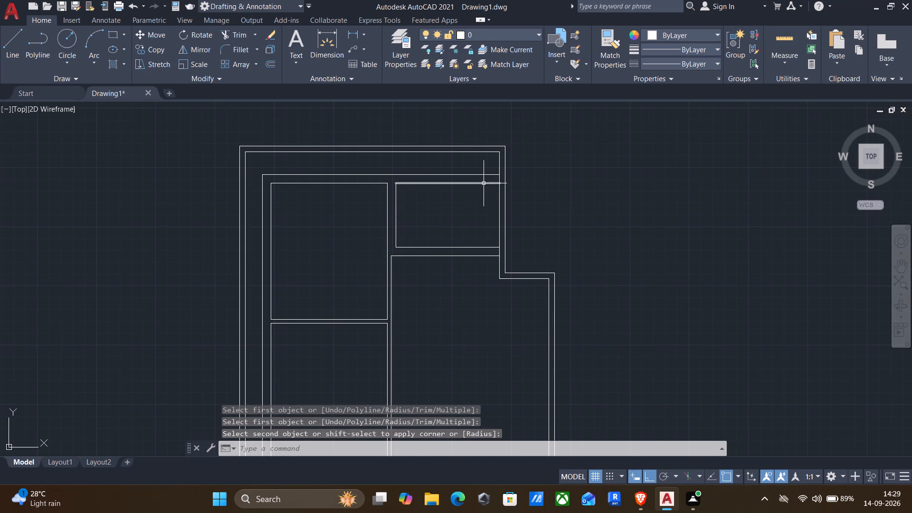
{"action": "type", "text": "tr"}
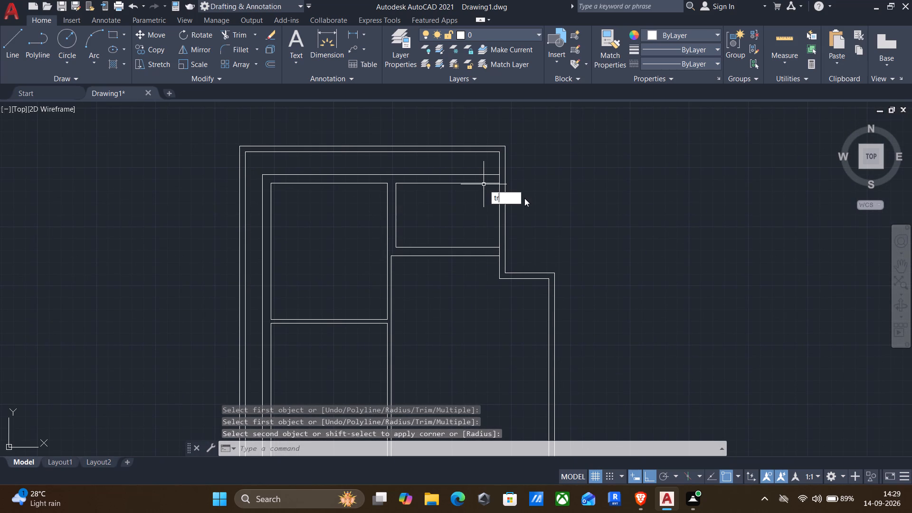
{"action": "key", "text": "Return"}
{"action": "scroll", "coordinate": [490, 182], "scroll_direction": "up", "scroll_amount": 3}
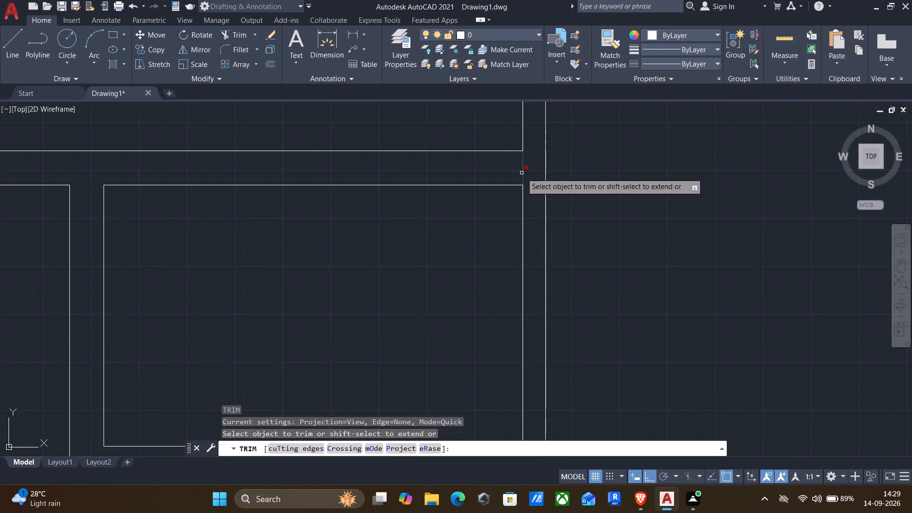
{"action": "left_click", "coordinate": [522, 172]}
{"action": "scroll", "coordinate": [411, 235], "scroll_direction": "down", "scroll_amount": 2}
{"action": "scroll", "coordinate": [473, 360], "scroll_direction": "up", "scroll_amount": 2}
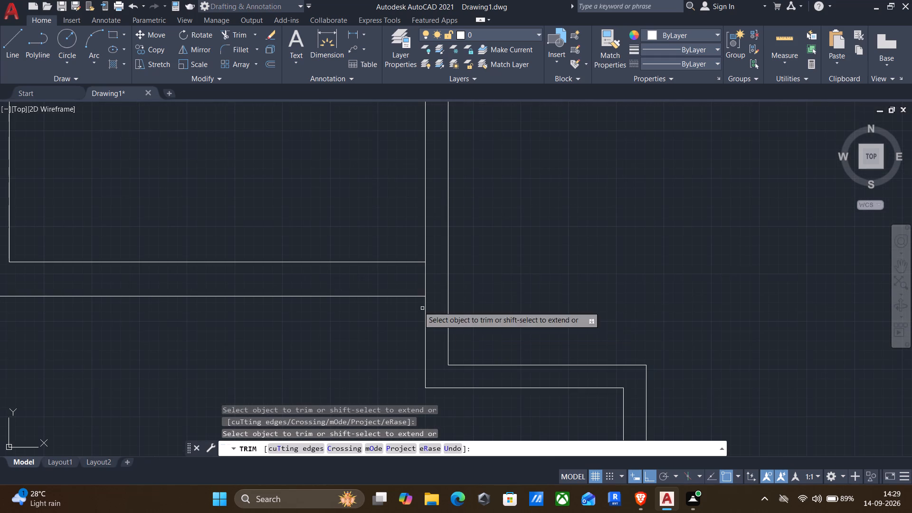
{"action": "left_click", "coordinate": [426, 282]}
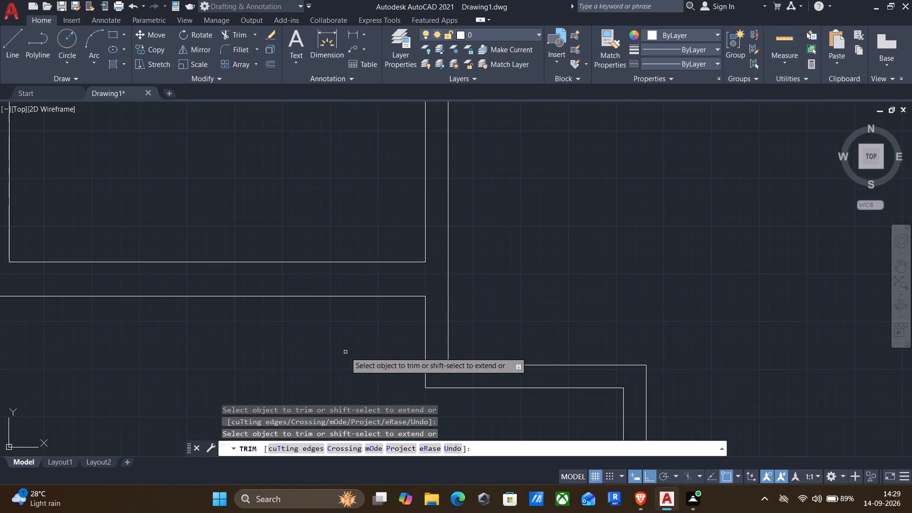
{"action": "scroll", "coordinate": [345, 352], "scroll_direction": "down", "scroll_amount": 2}
{"action": "key", "text": "Escape"}
Measure the small upper-right room's width and height.
{"action": "middle_click_drag", "start_coordinate": [348, 365], "coordinate": [409, 280]}
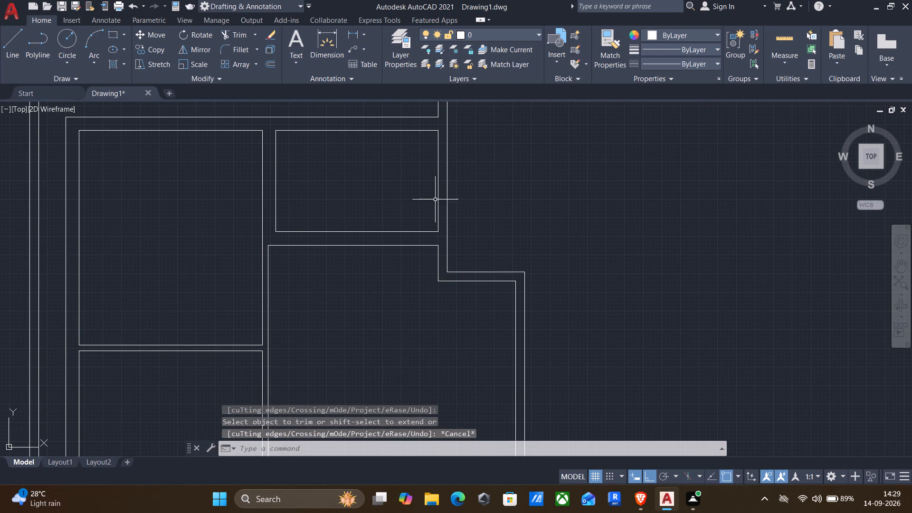
{"action": "left_click", "coordinate": [779, 41]}
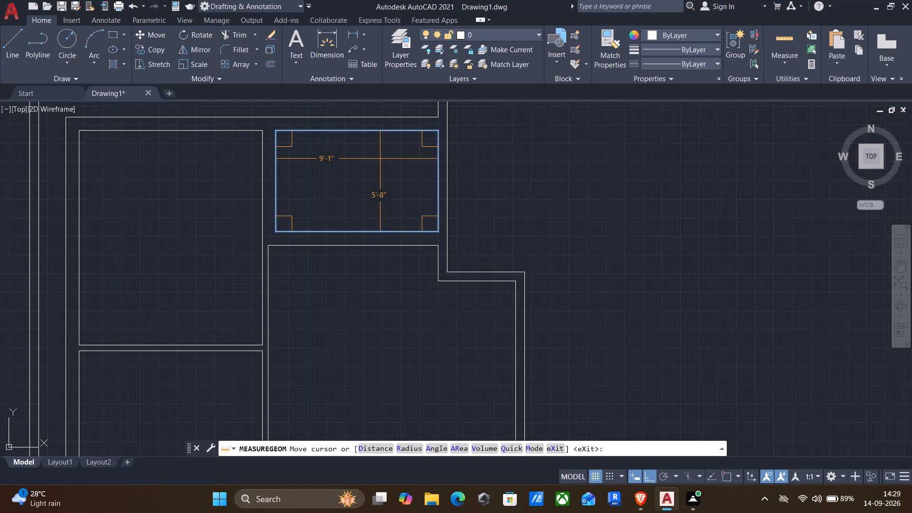
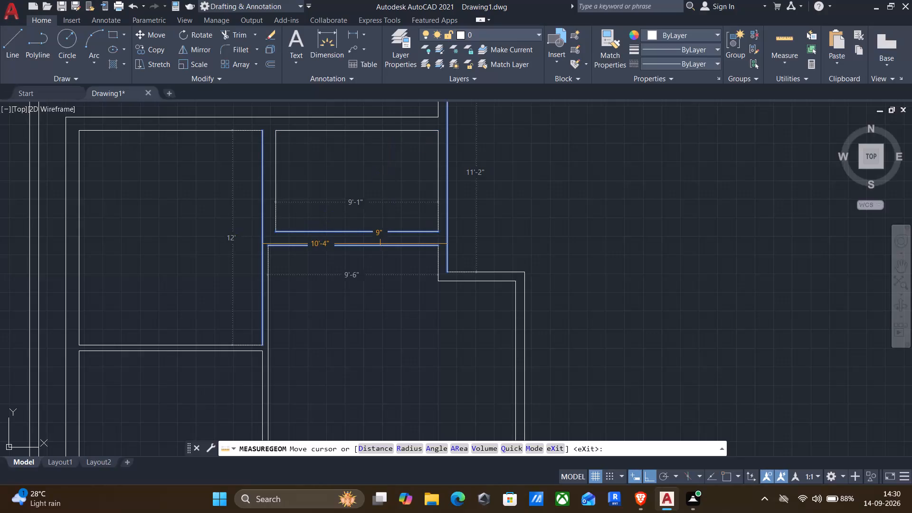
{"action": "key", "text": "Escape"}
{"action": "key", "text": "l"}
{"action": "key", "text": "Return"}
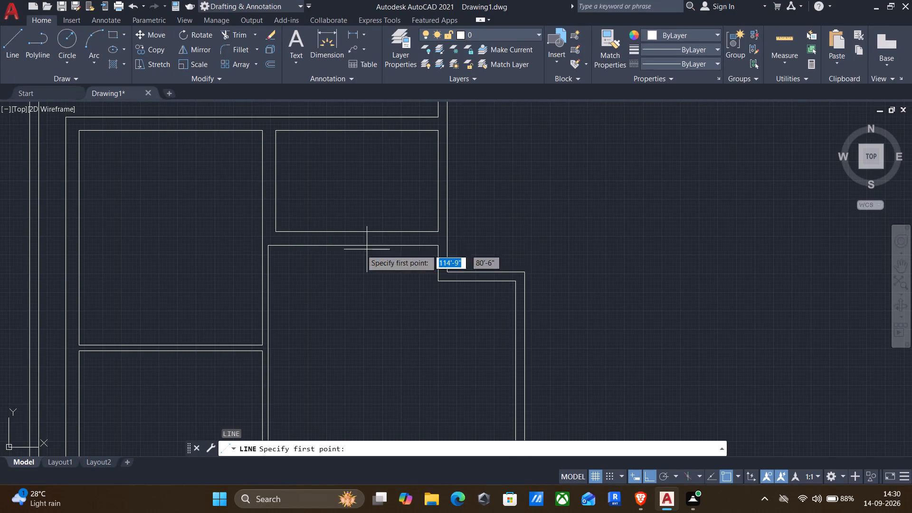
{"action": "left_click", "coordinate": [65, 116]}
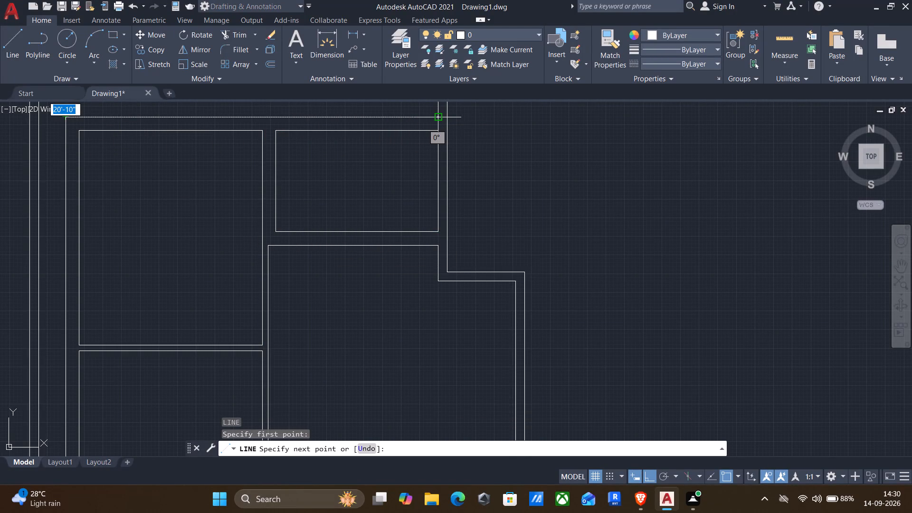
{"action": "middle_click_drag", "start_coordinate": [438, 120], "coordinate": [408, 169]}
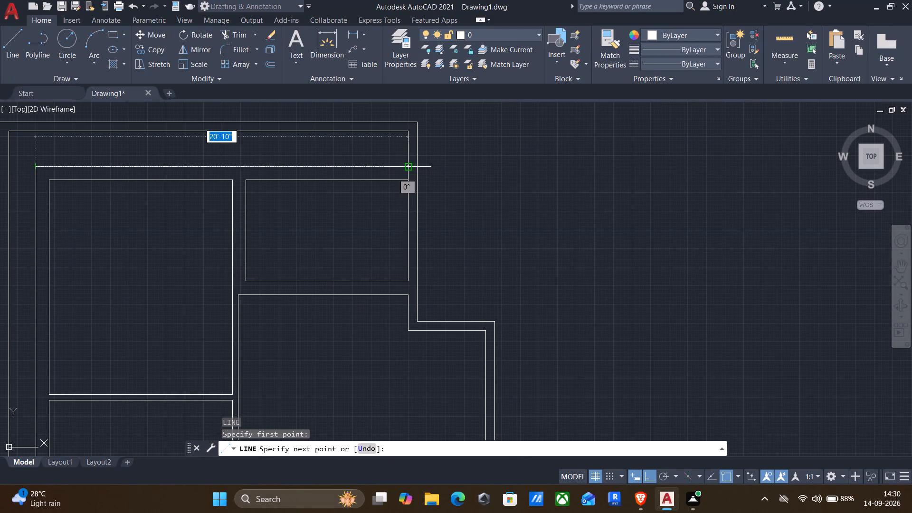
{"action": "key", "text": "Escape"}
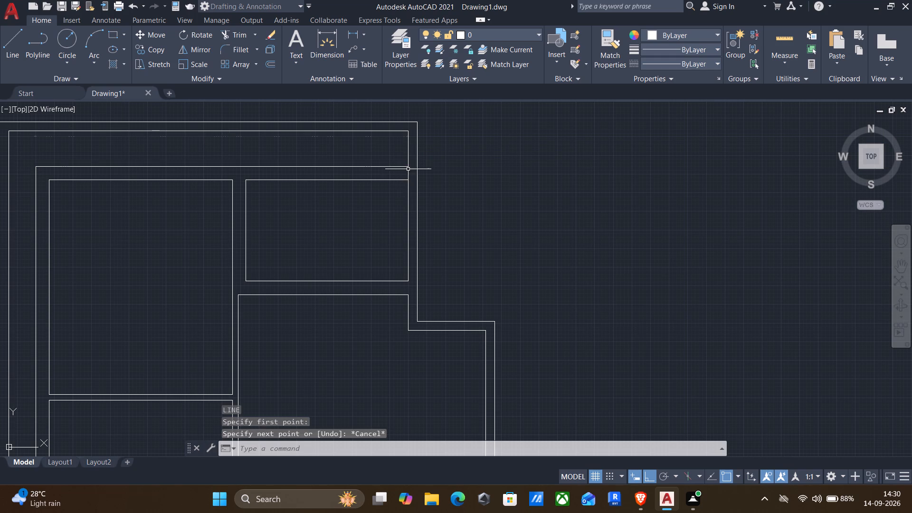
Offset the small upper-right room's right line 1' inward, towards the room's left side.
{"action": "key", "text": "o"}
{"action": "key", "text": "Return"}
{"action": "left_click", "coordinate": [407, 237]}
{"action": "left_click", "coordinate": [381, 268]}
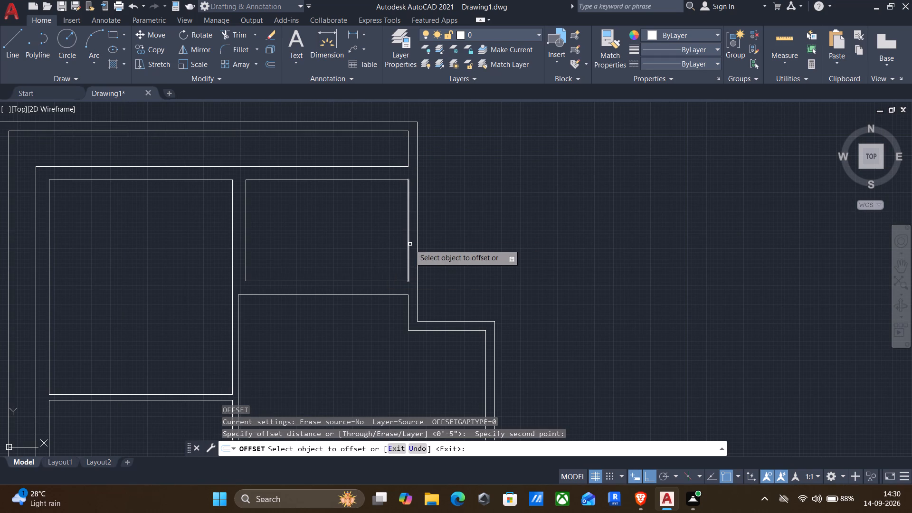
{"action": "left_click", "coordinate": [411, 243]}
{"action": "left_click", "coordinate": [409, 242]}
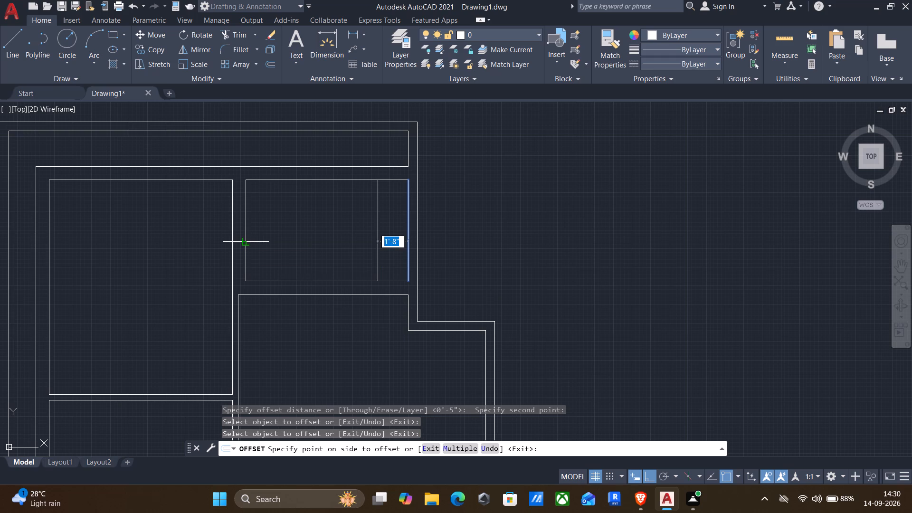
{"action": "type", "text": "1'"}
{"action": "key", "text": "Return"}
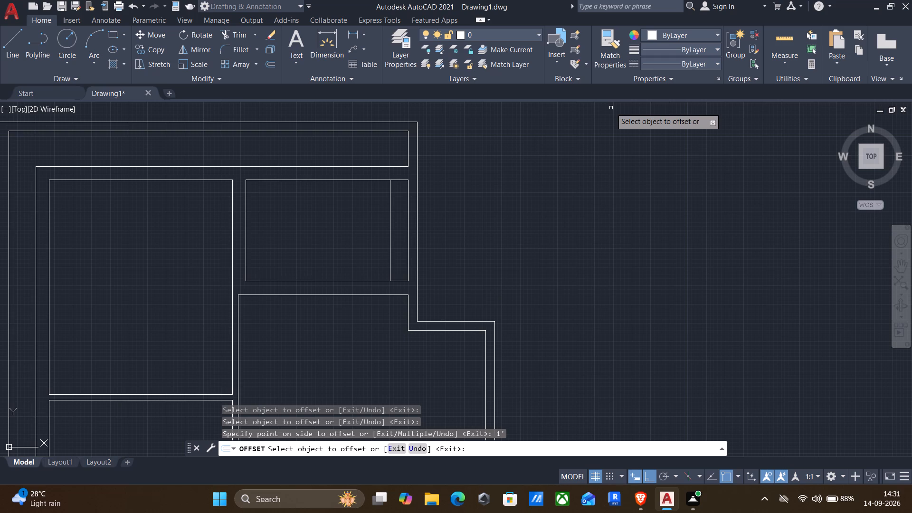
Offset the new vertical line in the small upper-right room a further 6" inward.
{"action": "left_click", "coordinate": [389, 224]}
{"action": "type", "text": "6\""}
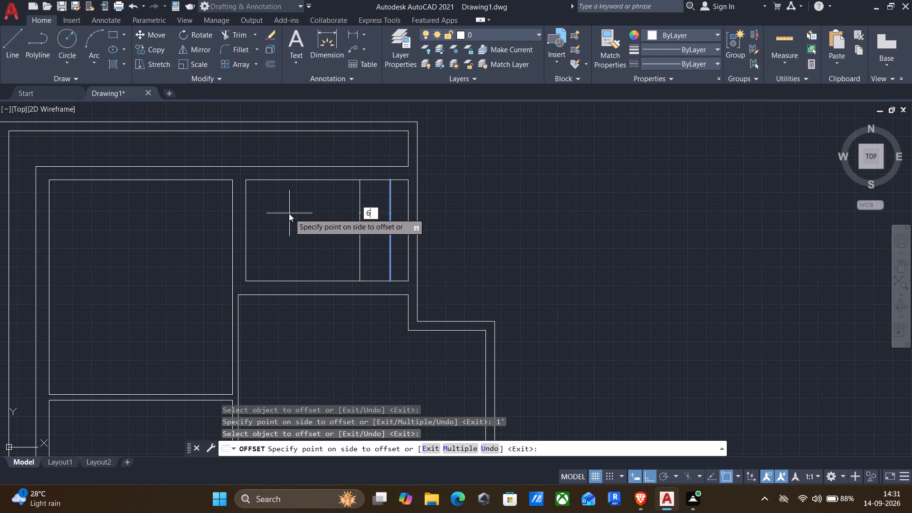
{"action": "key", "text": "Return"}
{"action": "key", "text": "Escape"}
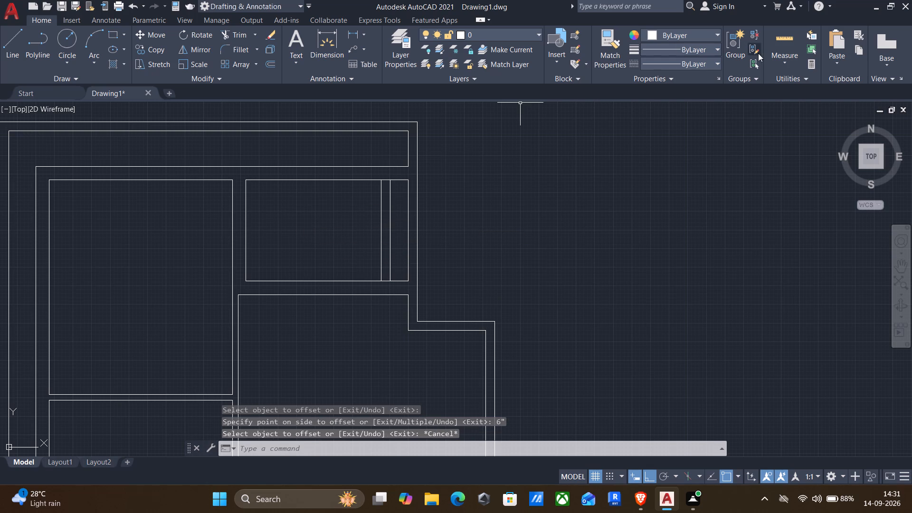
Measure the width and height of the small upper-right room up to the innermost offset line.
{"action": "left_click", "coordinate": [787, 39]}
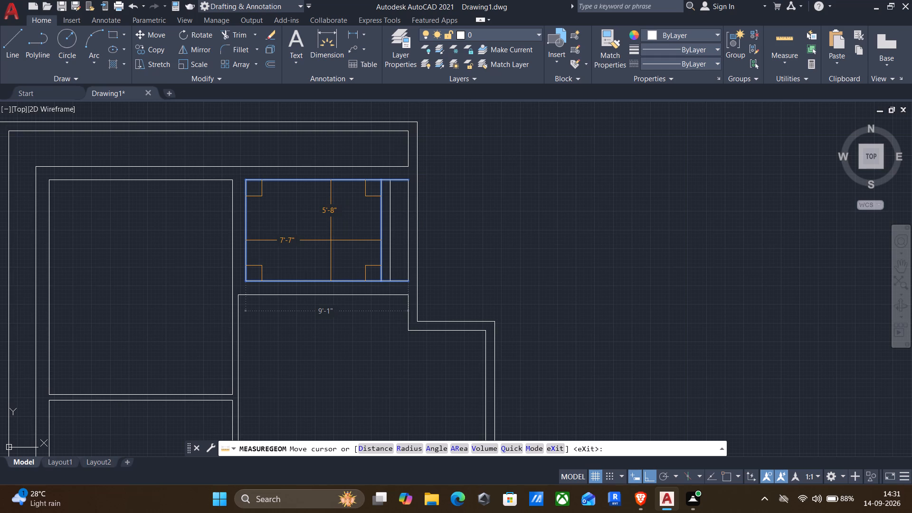
{"action": "key", "text": "Escape"}
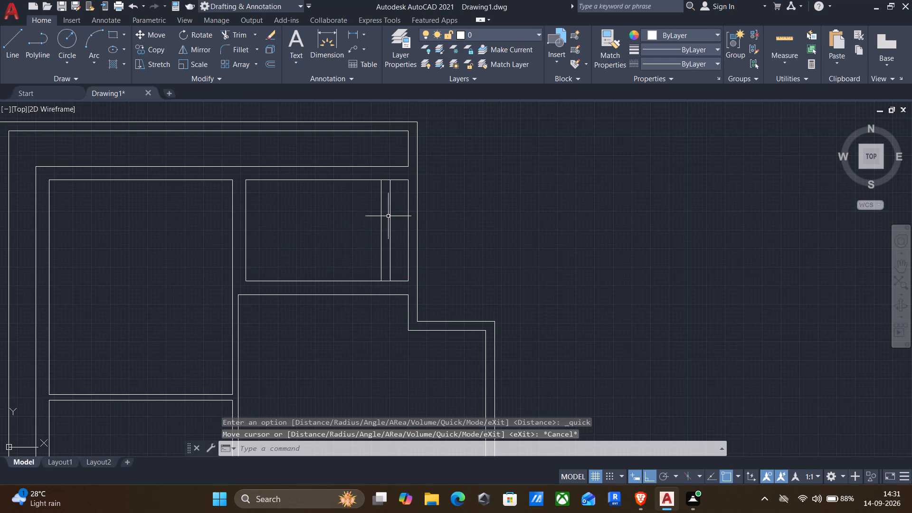
Erase the intermediate vertical line 1' from the right outer wall's inner line.
{"action": "left_click", "coordinate": [391, 212]}
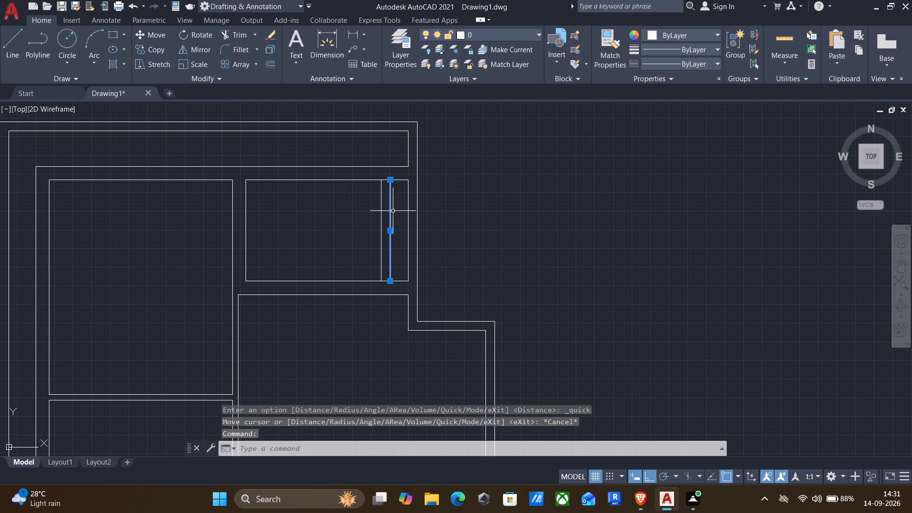
{"action": "key", "text": "Delete"}
Fillet the small upper-right room's upper-right and lower-right corners with zero radius to join them to the offset line.
{"action": "key", "text": "f"}
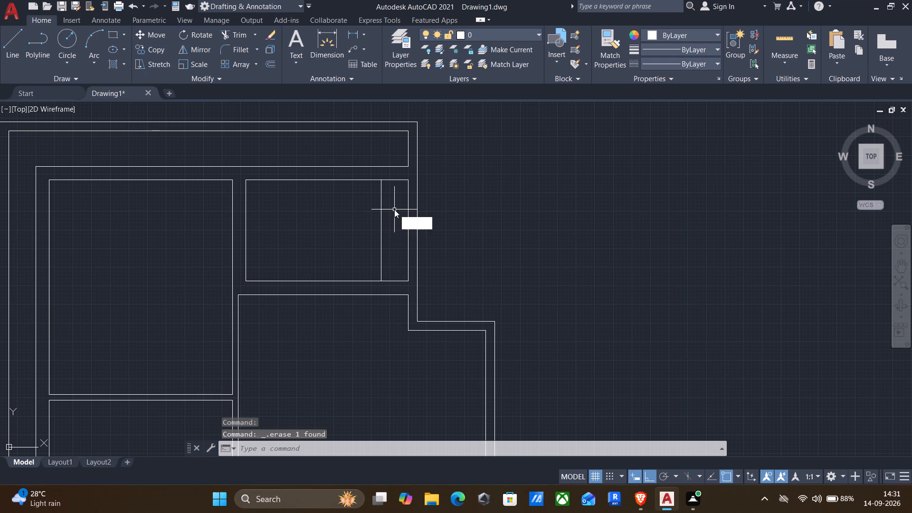
{"action": "key", "text": "Return"}
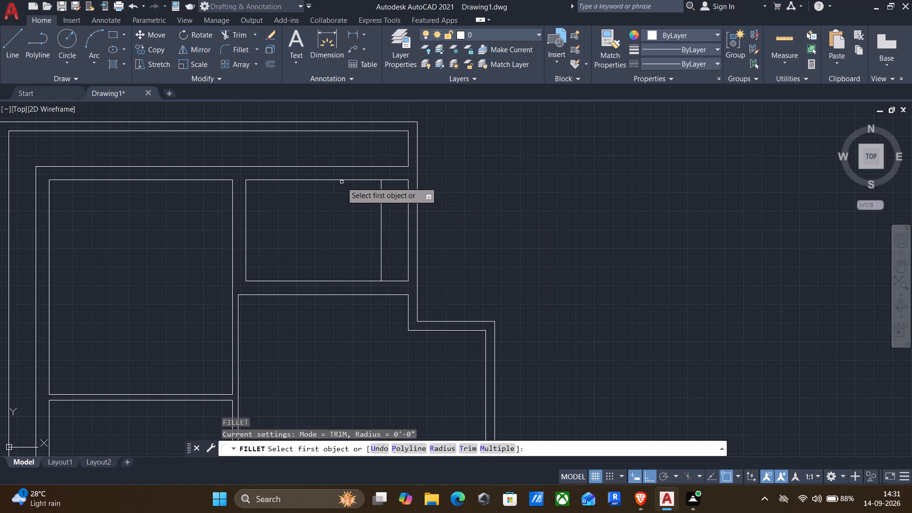
{"action": "left_click", "coordinate": [339, 180]}
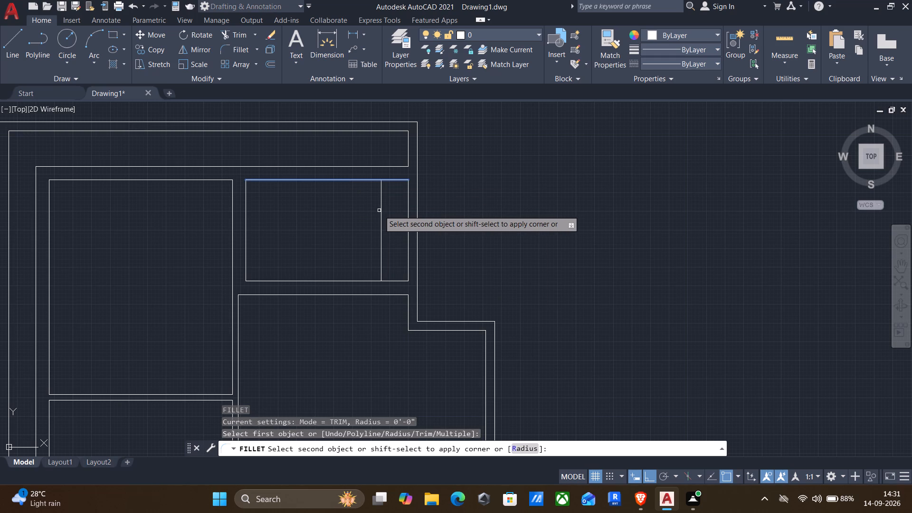
{"action": "left_click", "coordinate": [381, 210]}
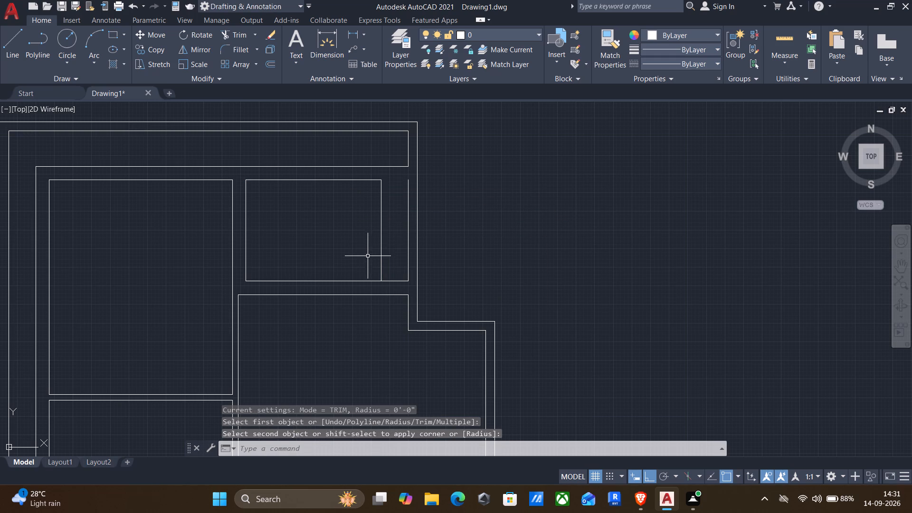
{"action": "key", "text": "Return"}
{"action": "left_click_drag", "start_coordinate": [342, 281], "coordinate": [352, 275]}
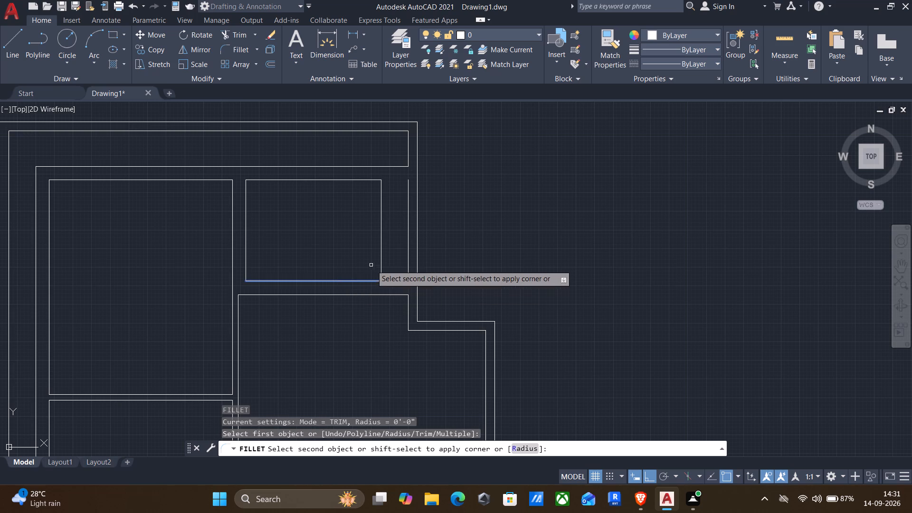
{"action": "left_click", "coordinate": [380, 257]}
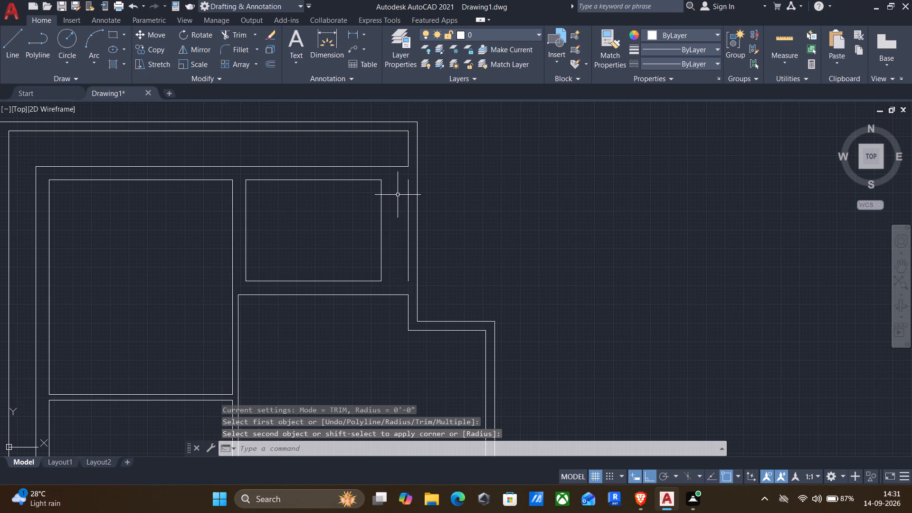
Extend the right outer wall's inner line to close the gaps above and below beside the small upper-right room.
{"action": "type", "text": "ex"}
{"action": "key", "text": "Return"}
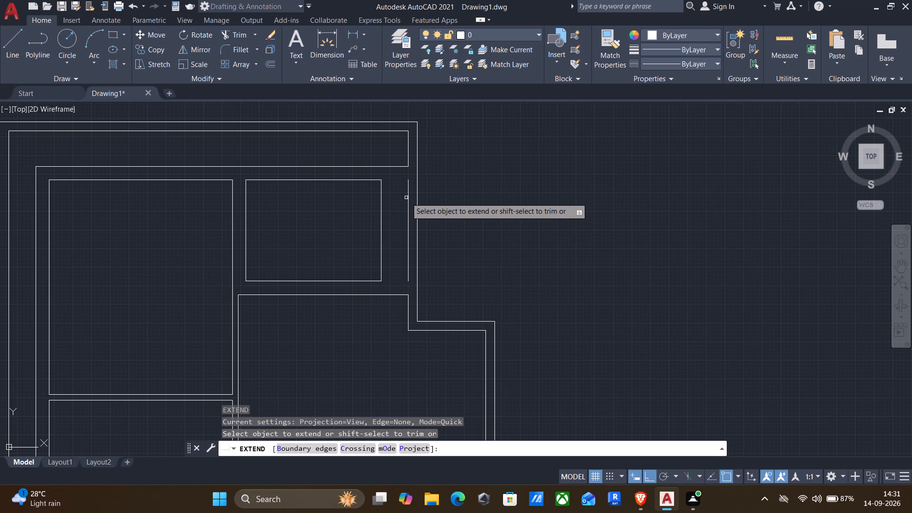
{"action": "left_click", "coordinate": [407, 197]}
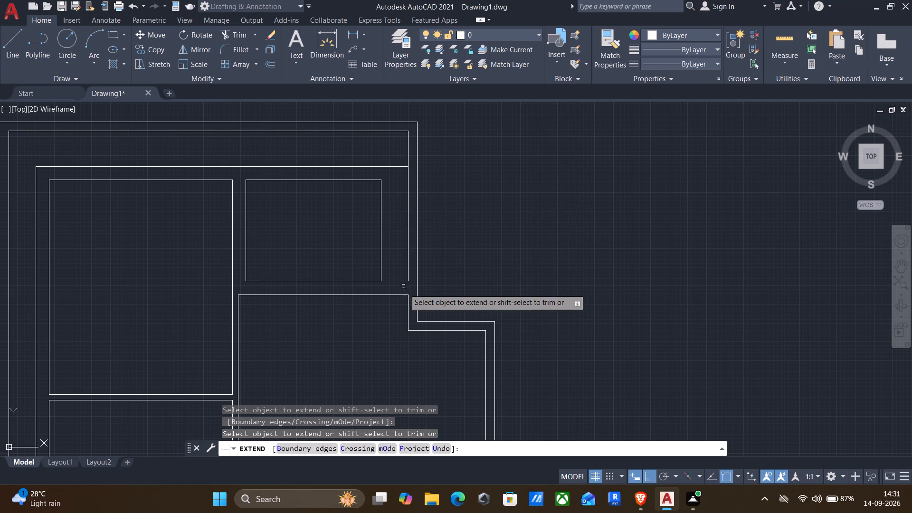
{"action": "left_click", "coordinate": [409, 308]}
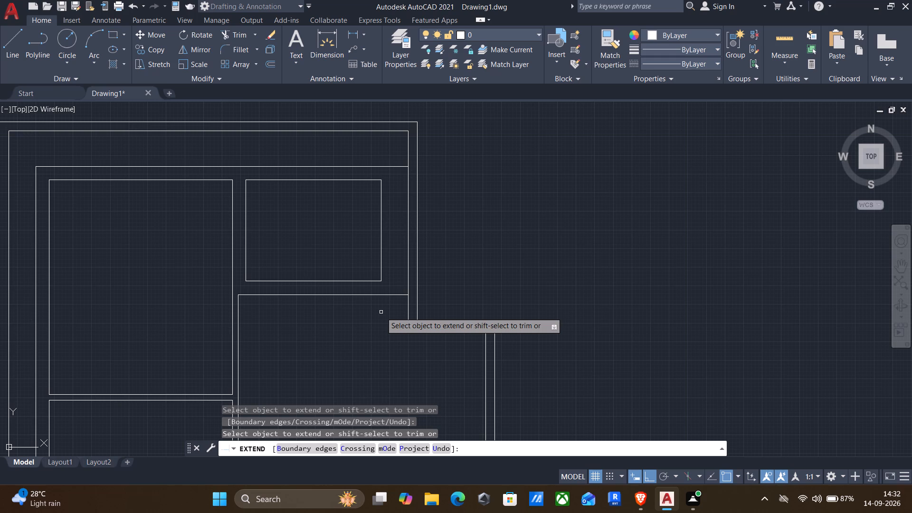
{"action": "key", "text": "Escape"}
Offset the small upper-right room's right line 1" outward, towards the outer wall.
{"action": "key", "text": "o"}
{"action": "key", "text": "Return"}
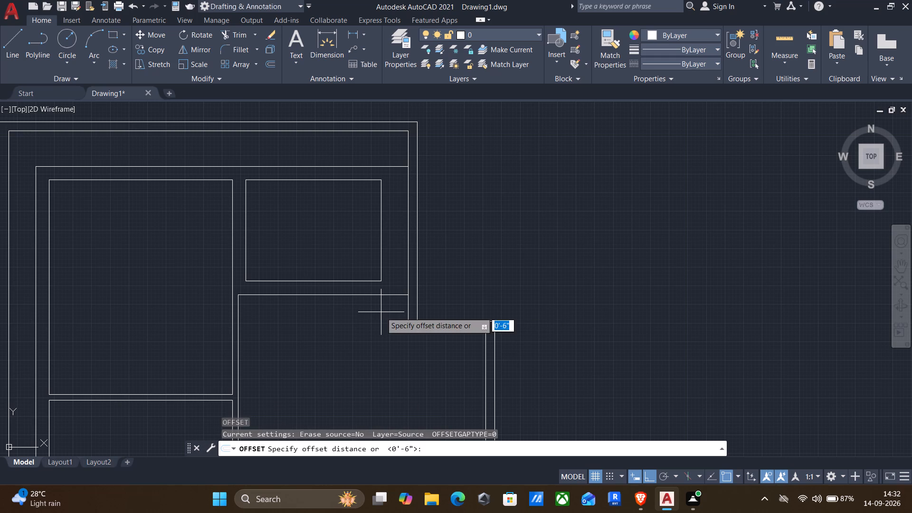
{"action": "left_click", "coordinate": [382, 263]}
{"action": "left_click", "coordinate": [407, 259]}
{"action": "left_click", "coordinate": [381, 255]}
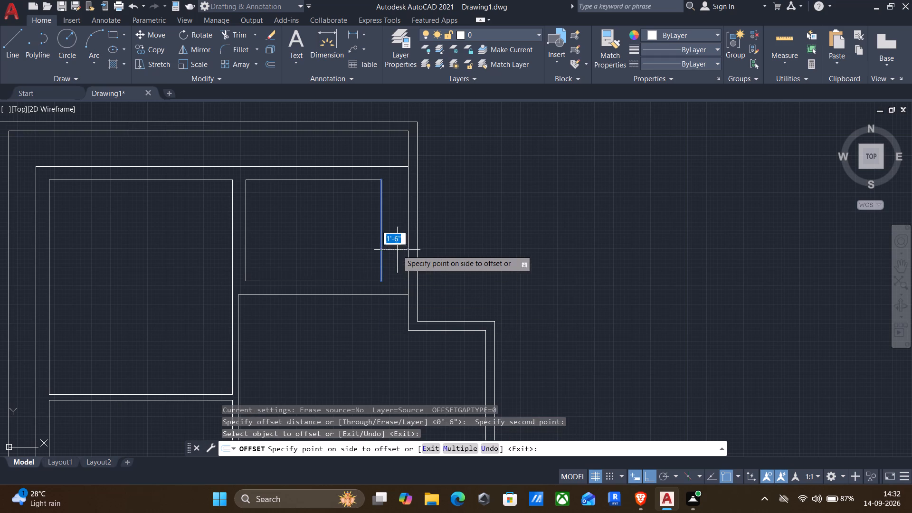
{"action": "type", "text": "1\""}
{"action": "key", "text": "Return"}
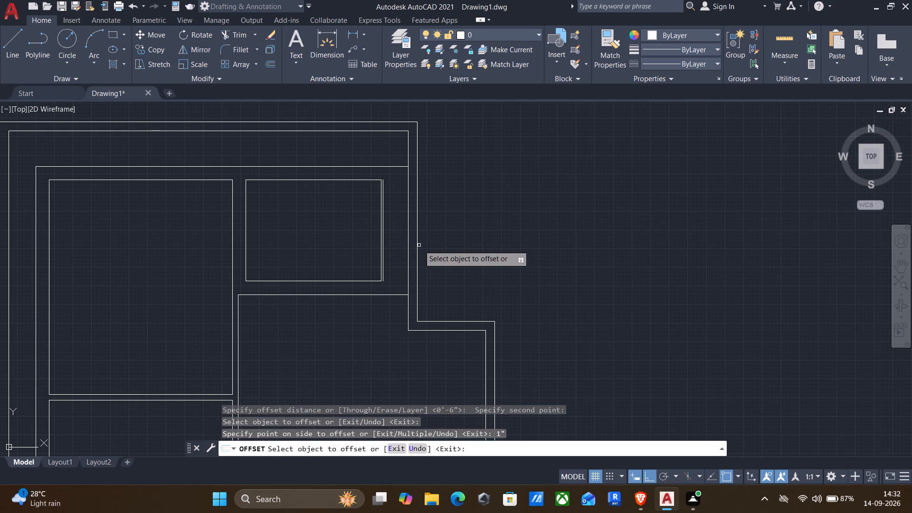
{"action": "key", "text": "Escape"}
Erase the original right line of the small upper-right room, keeping the 1" offset copy.
{"action": "scroll", "coordinate": [378, 218], "scroll_direction": "up", "scroll_amount": 4}
{"action": "left_click", "coordinate": [383, 205]}
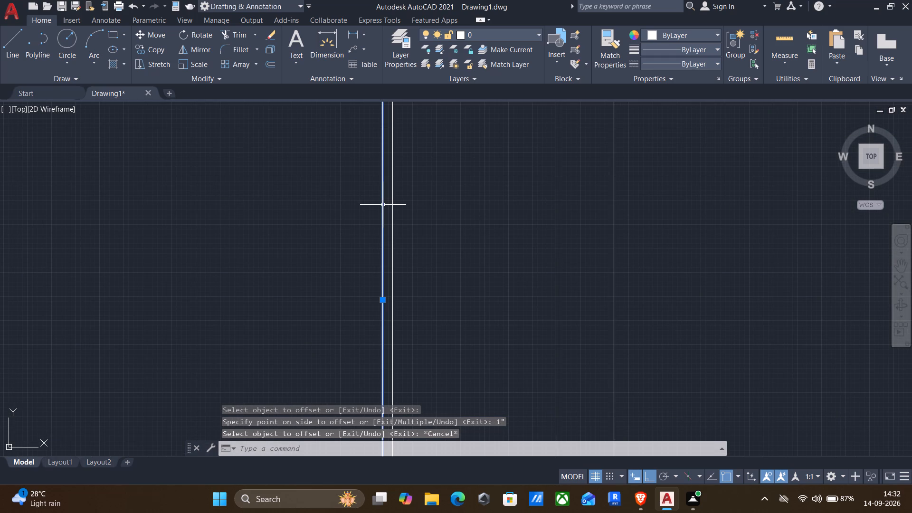
{"action": "key", "text": "Delete"}
Measure the small upper-right room's width and height up to its new right line.
{"action": "scroll", "coordinate": [383, 215], "scroll_direction": "down", "scroll_amount": 2}
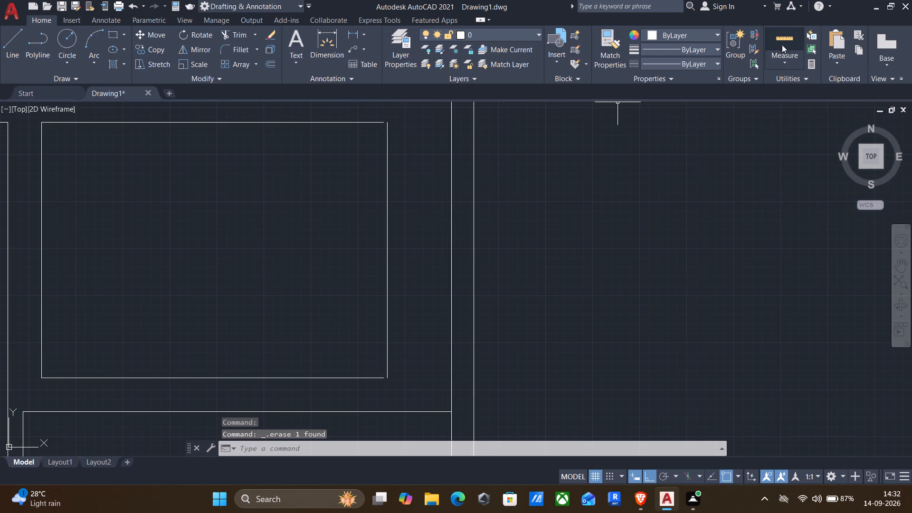
{"action": "left_click", "coordinate": [787, 37]}
{"action": "scroll", "coordinate": [420, 211], "scroll_direction": "down", "scroll_amount": 2}
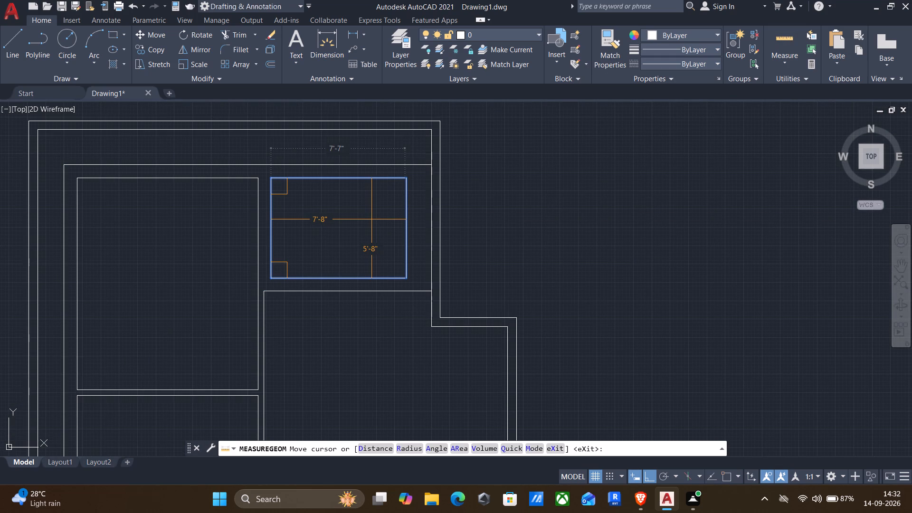
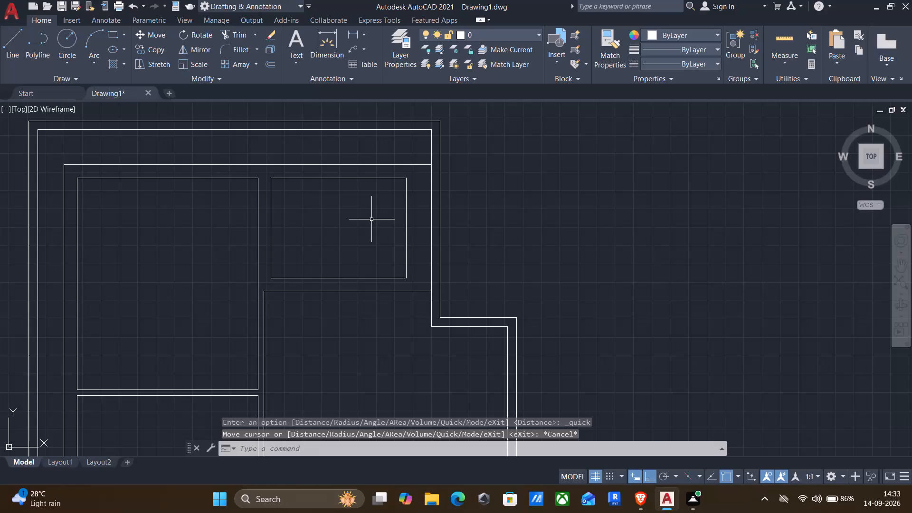
Draw a 9'2" horizontal line from the small upper-right room's lower-left corner along its bottom edge towards the outer wall.
{"action": "key", "text": "Return"}
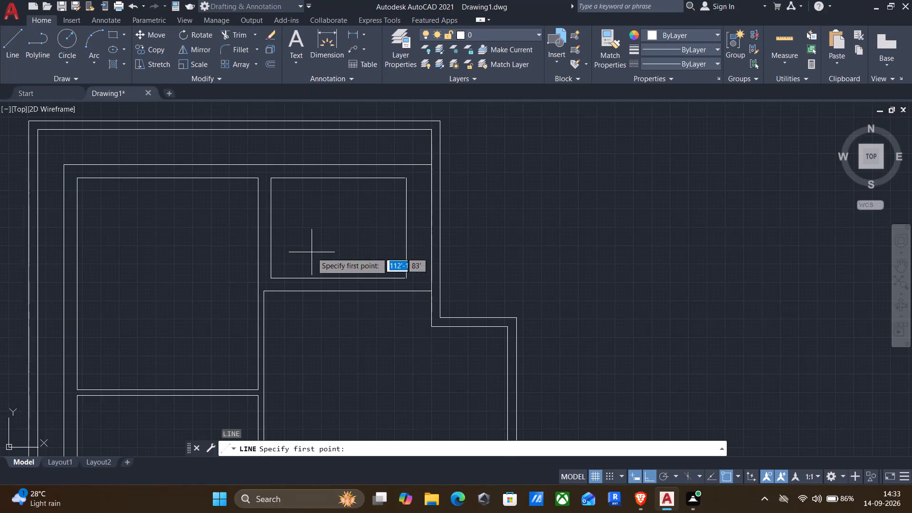
{"action": "left_click", "coordinate": [272, 280]}
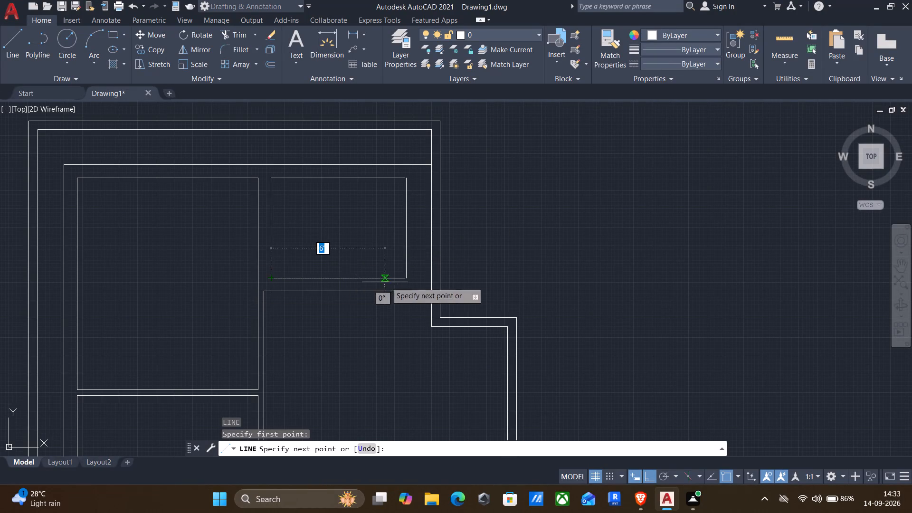
{"action": "type", "text": "9'2\""}
{"action": "key", "text": "Return"}
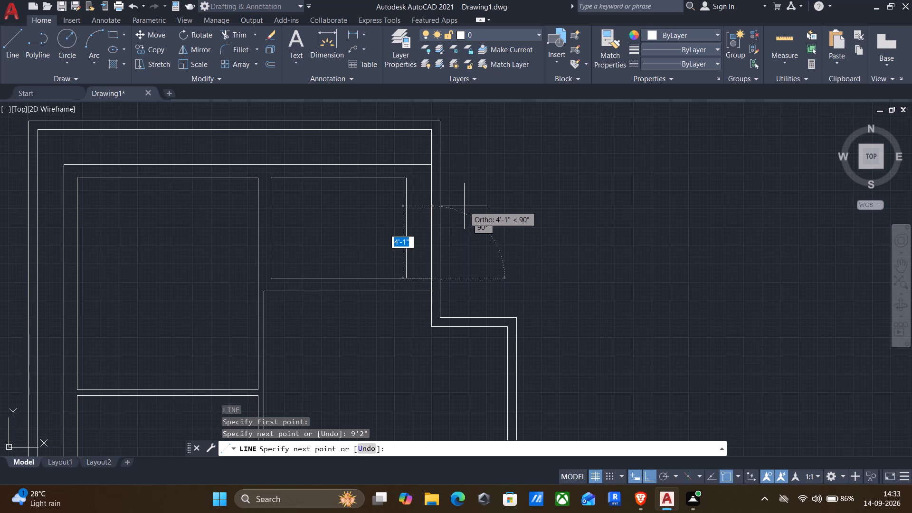
{"action": "key", "text": "Escape"}
Draw a 23'4" line along the top outer wall's outer edge, starting from the outline's upper-left corner.
{"action": "middle_click_drag", "start_coordinate": [466, 205], "coordinate": [598, 294]}
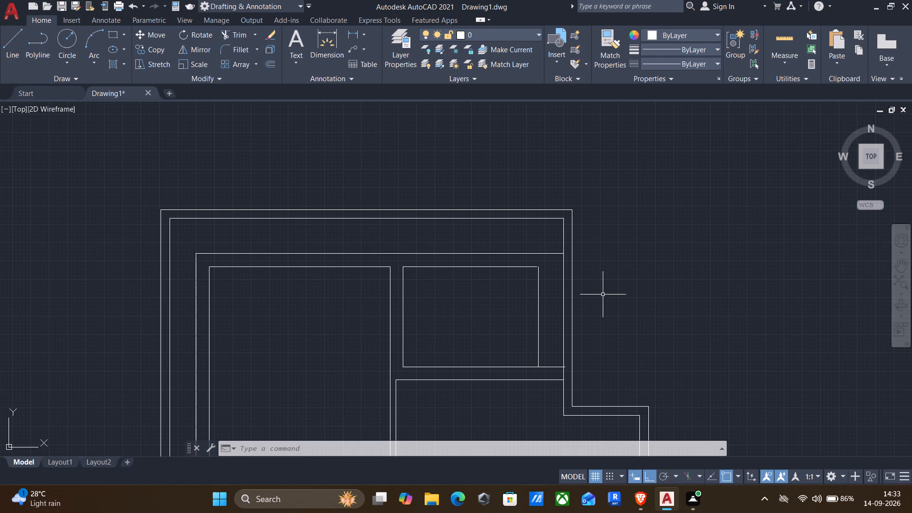
{"action": "key", "text": "l"}
{"action": "key", "text": "Return"}
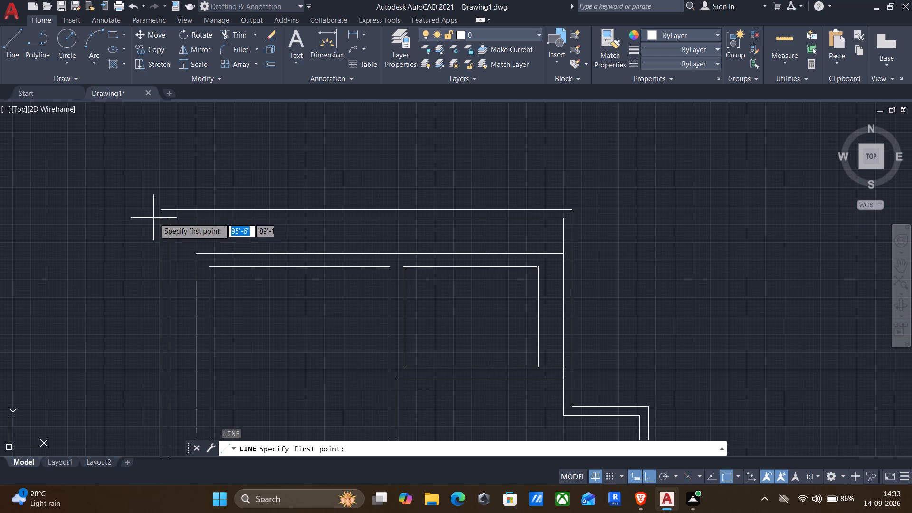
{"action": "left_click", "coordinate": [160, 213]}
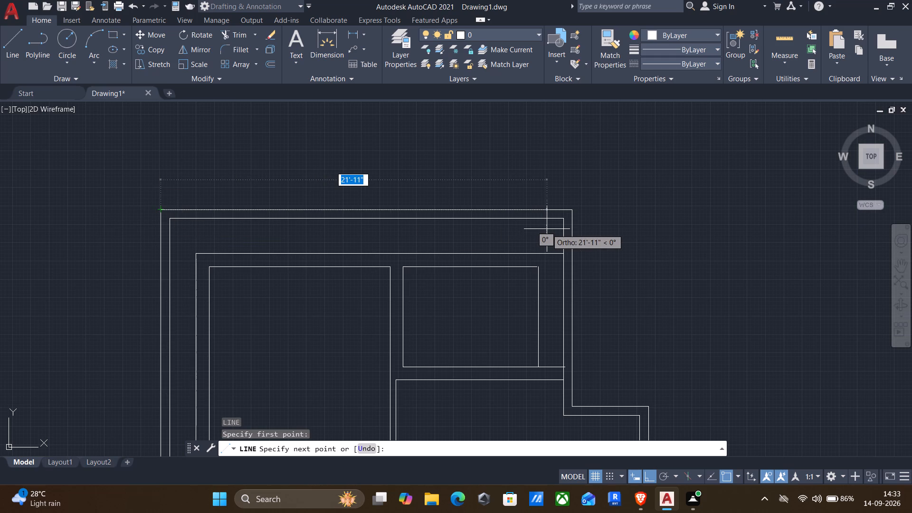
{"action": "type", "text": "23'4\""}
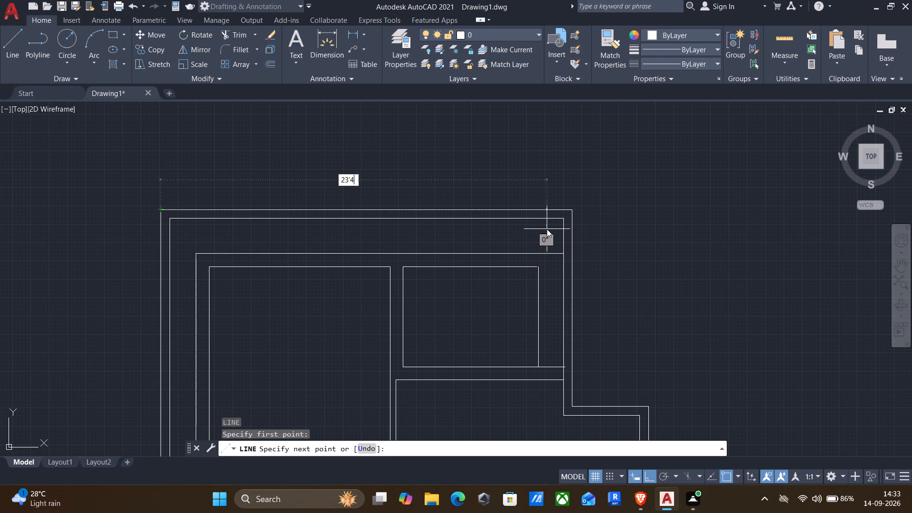
{"action": "key", "text": "Return"}
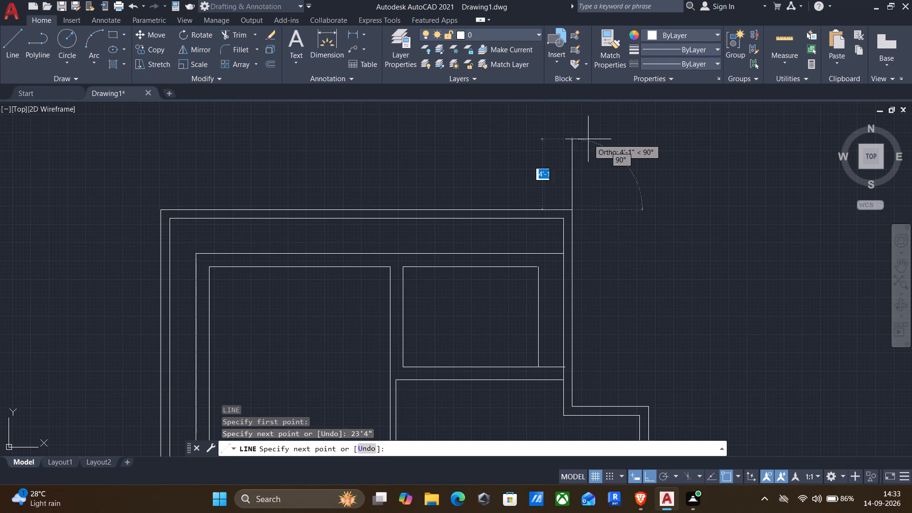
Continue the line about 1'3" up from the upper-right corner, 6" left, a short rise, and 1'6" left.
{"action": "left_click", "coordinate": [571, 187]}
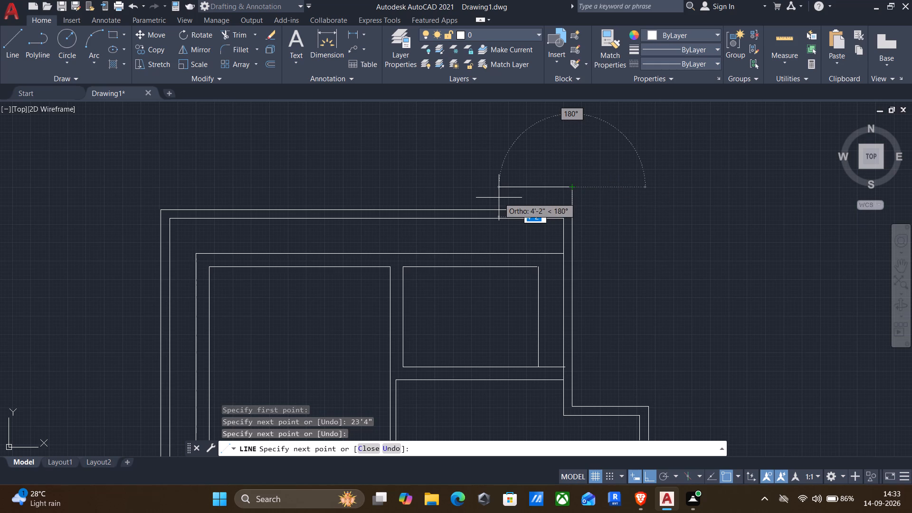
{"action": "type", "text": "6\""}
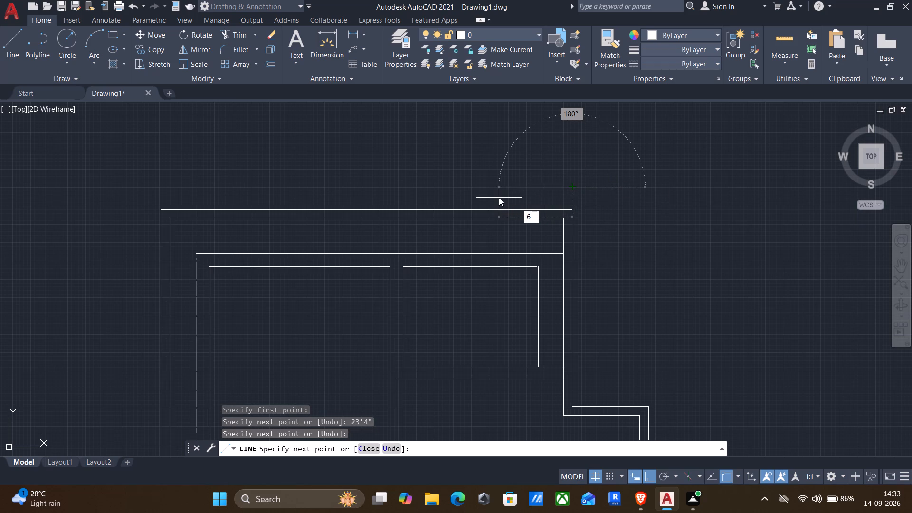
{"action": "key", "text": "Return"}
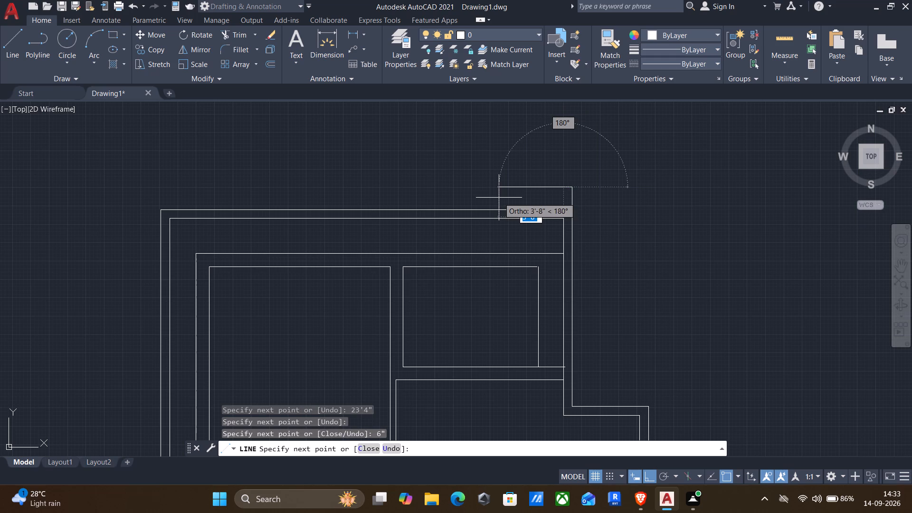
{"action": "left_click", "coordinate": [560, 167]}
{"action": "type", "text": "1'"}
{"action": "type", "text": "6\""}
{"action": "key", "text": "Return"}
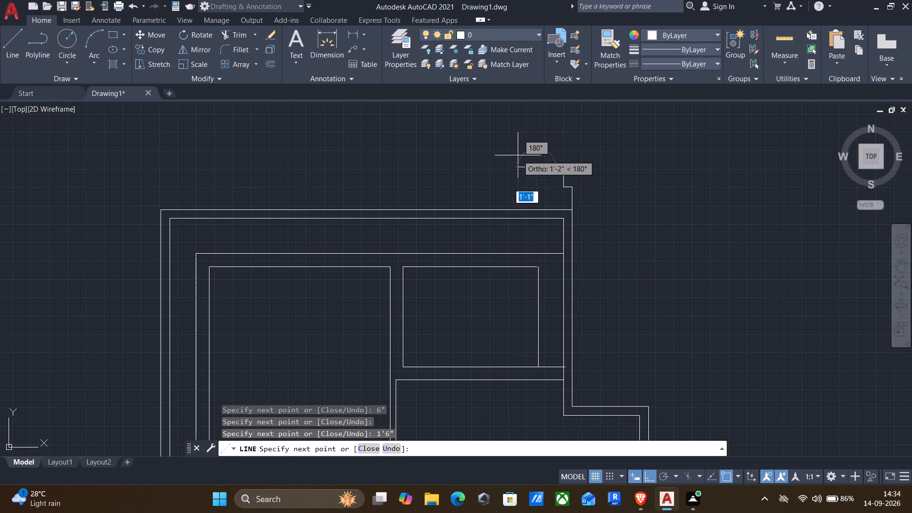
Continue the stepped line above the plan with a short rise, 7'8" left, another short rise, and 9" left.
{"action": "left_click", "coordinate": [532, 143]}
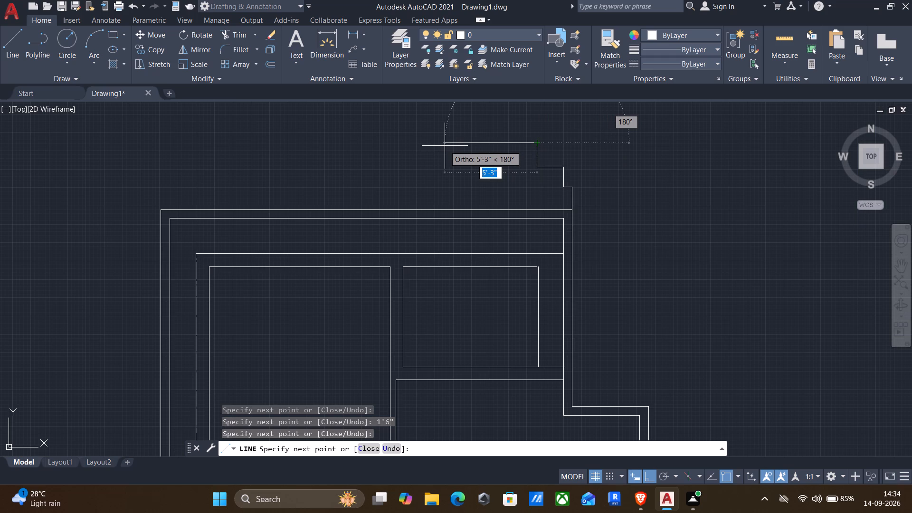
{"action": "type", "text": "7'8\""}
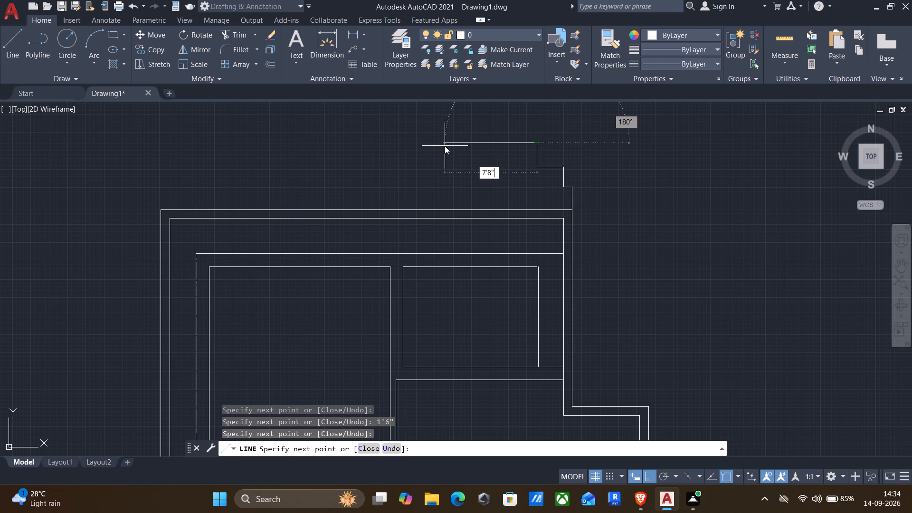
{"action": "key", "text": "Return"}
{"action": "middle_click_drag", "start_coordinate": [445, 146], "coordinate": [429, 295]}
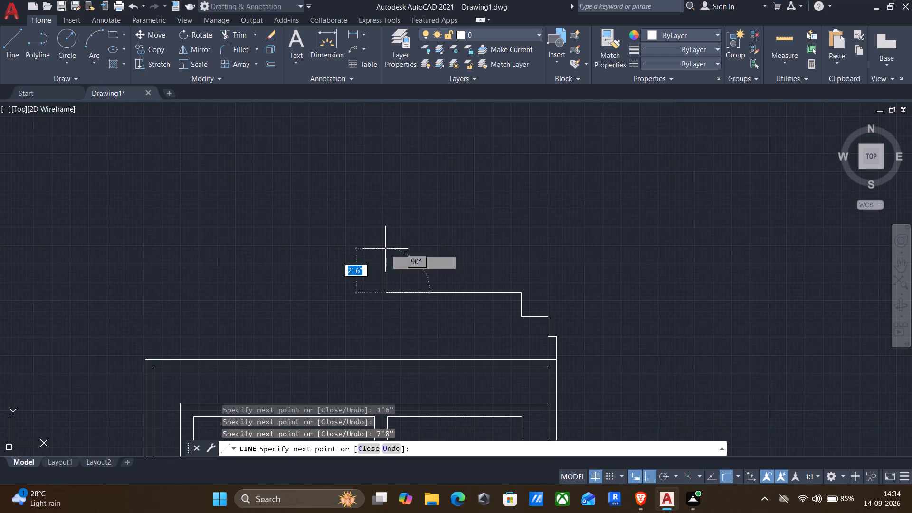
{"action": "left_click", "coordinate": [385, 273]}
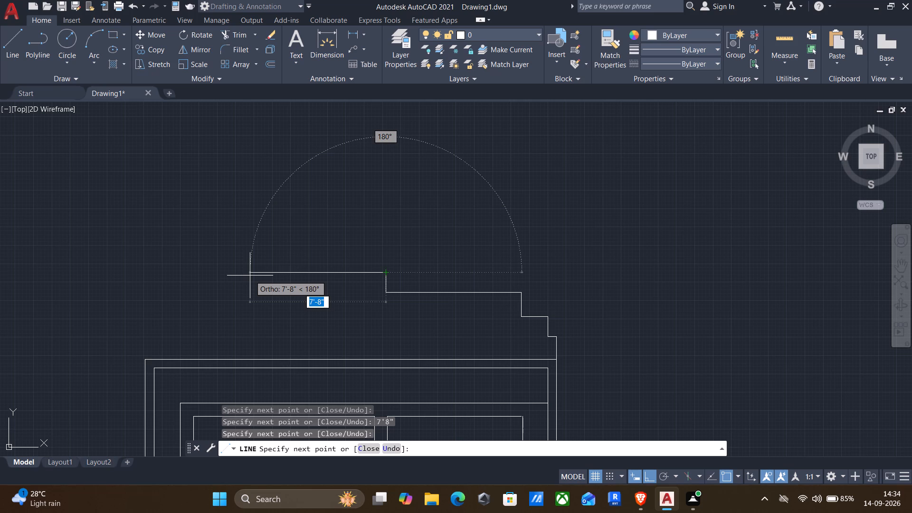
{"action": "key", "text": "9"}
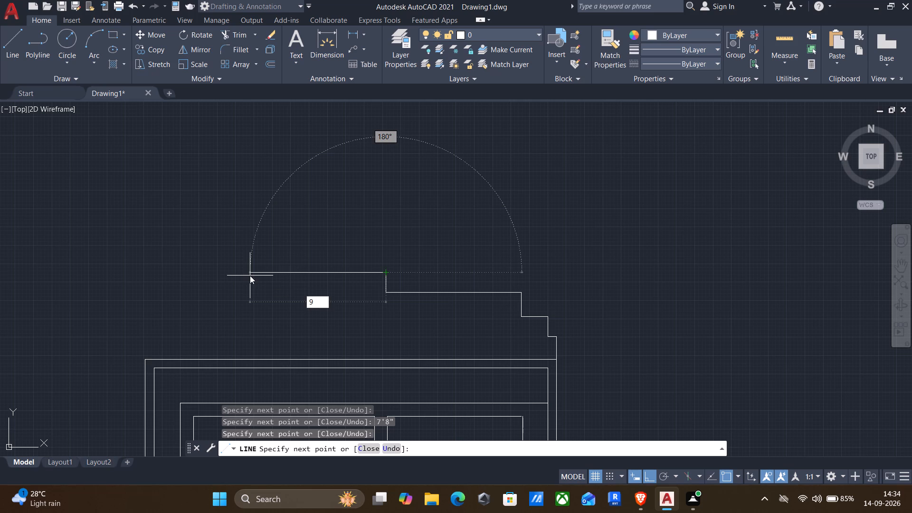
{"action": "key", "text": "shift+quotedbl"}
{"action": "key", "text": "Return"}
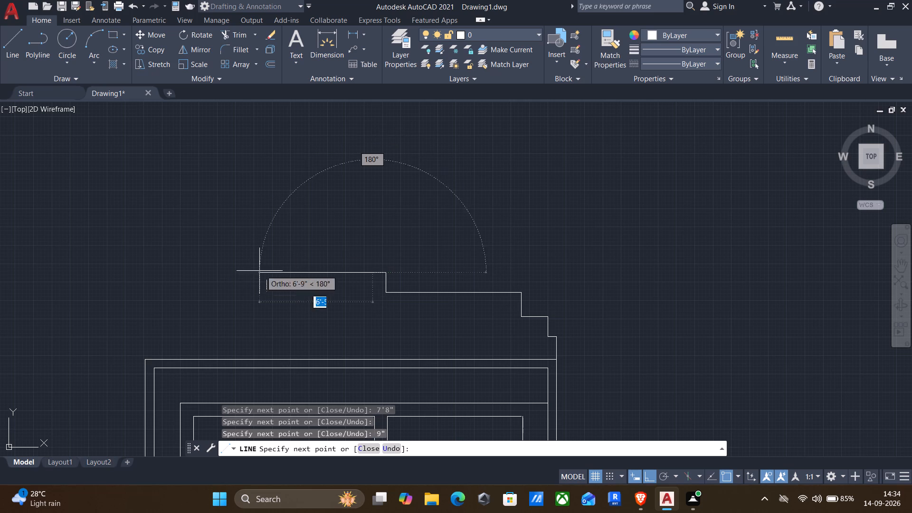
Continue the stepped line with a short rise, 11' left, and about 5'9" down to just above the outline.
{"action": "left_click", "coordinate": [380, 246]}
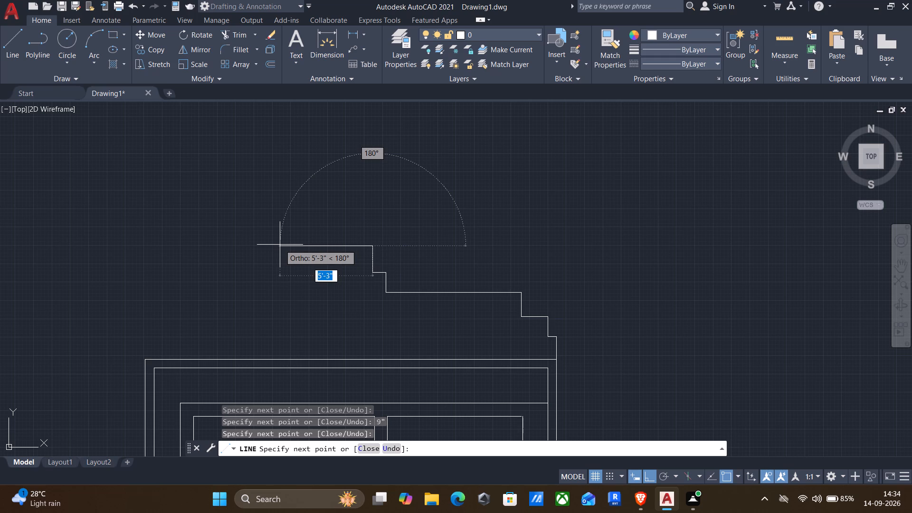
{"action": "type", "text": "11'"}
{"action": "key", "text": "Return"}
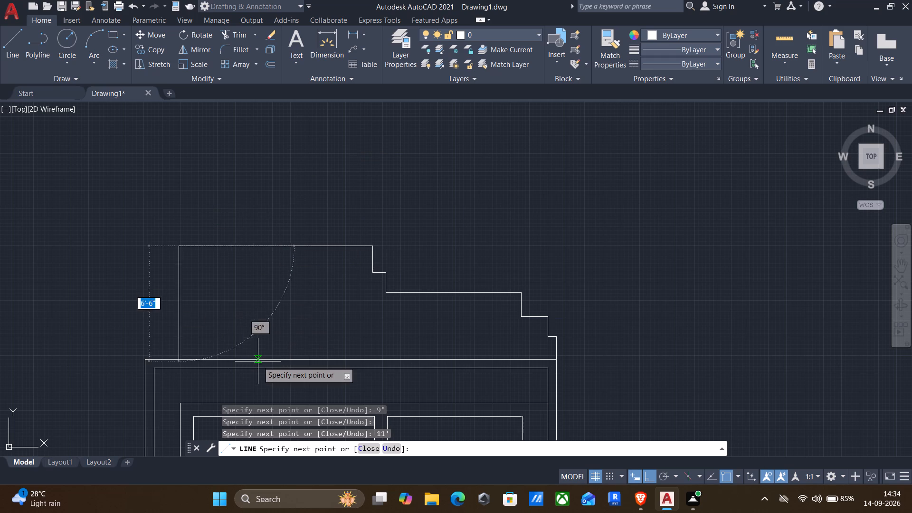
{"action": "middle_click_drag", "start_coordinate": [258, 362], "coordinate": [256, 249]}
{"action": "scroll", "coordinate": [256, 249], "scroll_direction": "up", "scroll_amount": 1}
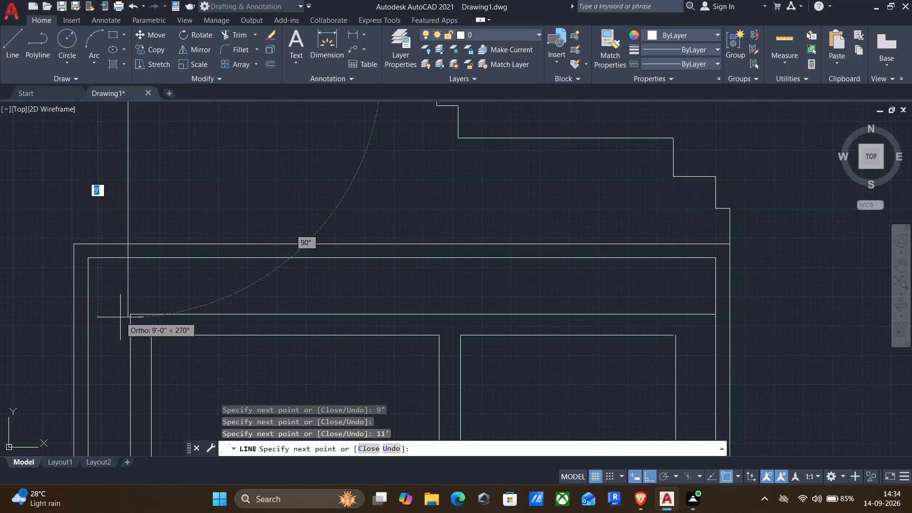
{"action": "middle_click_drag", "start_coordinate": [126, 339], "coordinate": [142, 285]}
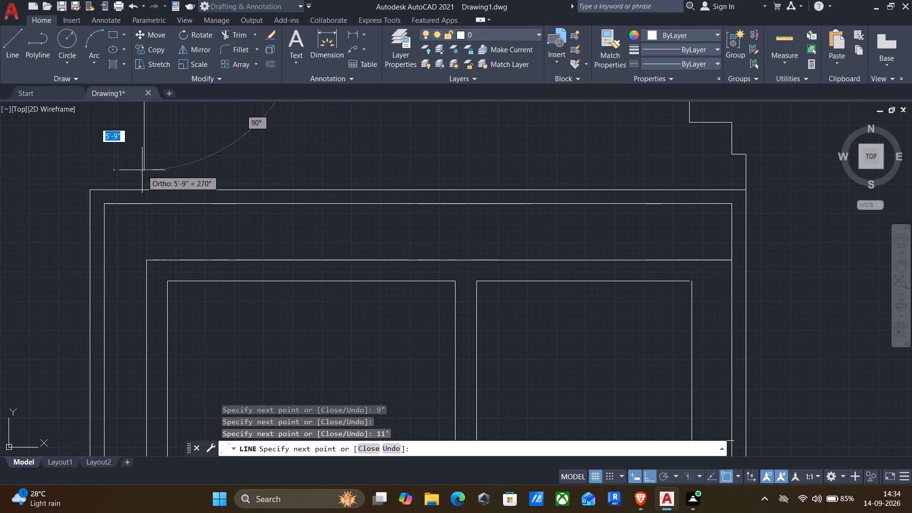
{"action": "left_click", "coordinate": [144, 167]}
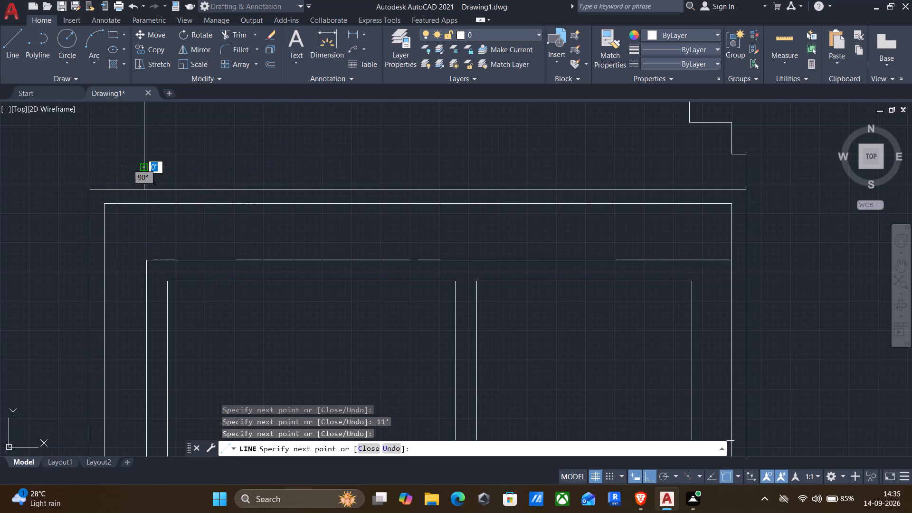
Continue the stepped line 1'6" left and about 5'8" down alongside the left outer wall.
{"action": "middle_click_drag", "start_coordinate": [144, 167], "coordinate": [132, 298]}
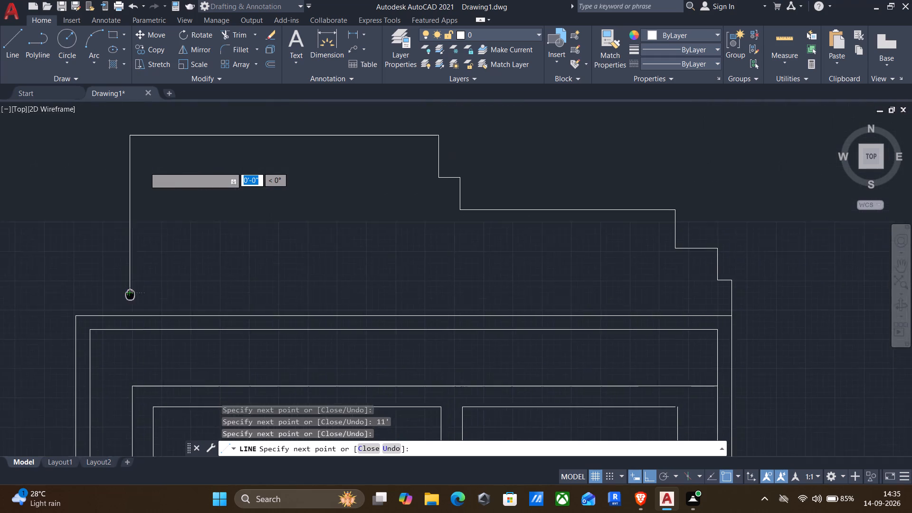
{"action": "middle_click_drag", "start_coordinate": [132, 298], "coordinate": [132, 315]}
{"action": "middle_click_drag", "start_coordinate": [85, 318], "coordinate": [123, 264]}
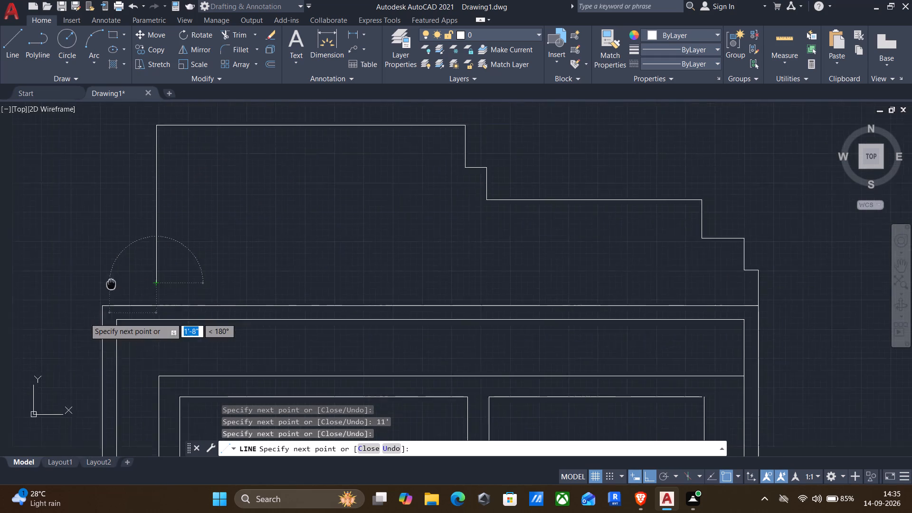
{"action": "middle_click_drag", "start_coordinate": [123, 264], "coordinate": [130, 253]}
{"action": "type", "text": "1'6\""}
{"action": "key", "text": "Return"}
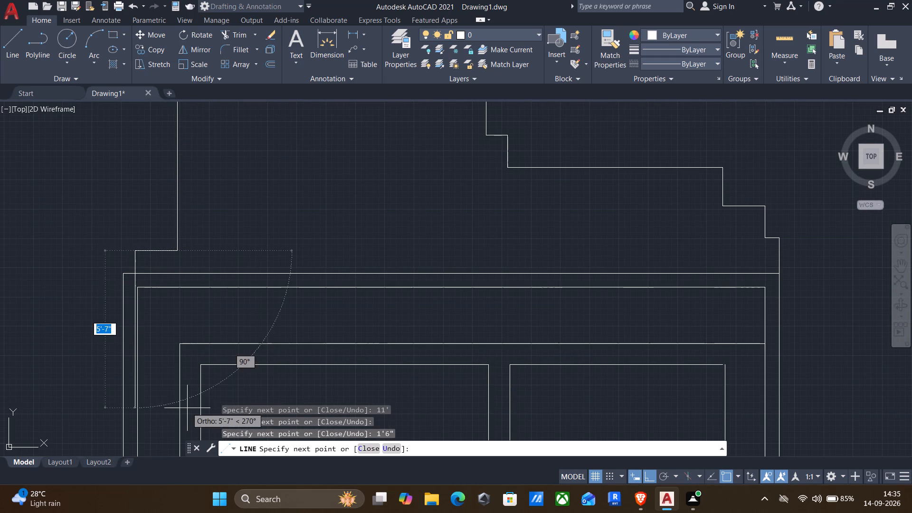
{"action": "scroll", "coordinate": [133, 409], "scroll_direction": "up", "scroll_amount": 3}
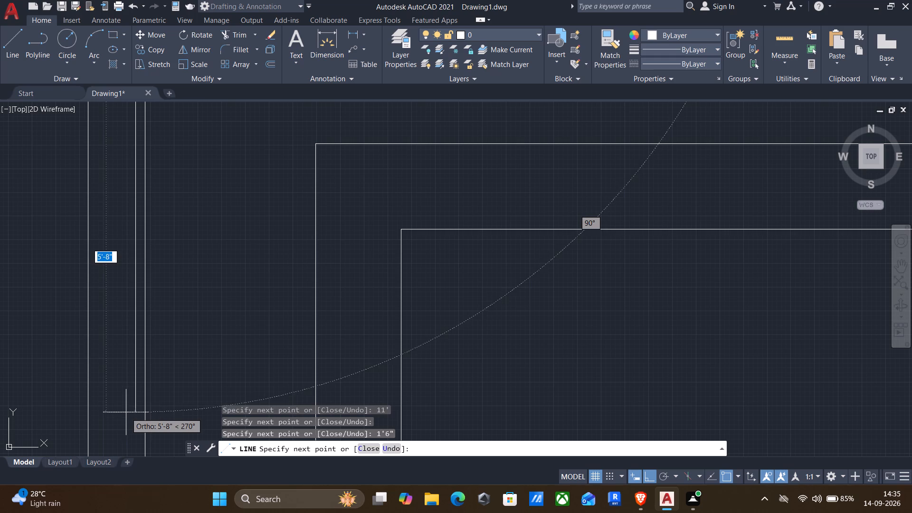
{"action": "left_click", "coordinate": [133, 408]}
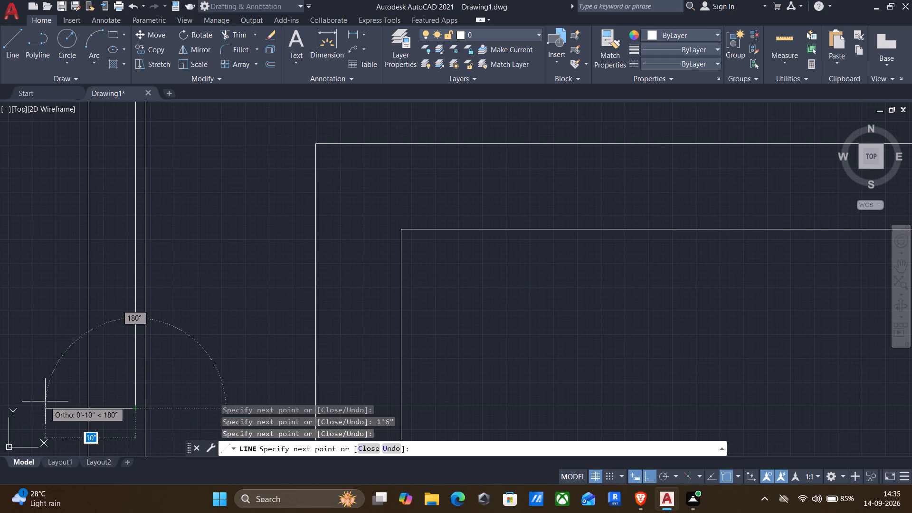
Finish the stepped line with 6" left and about 6'1" up, level with the top of the first riser at the far right.
{"action": "scroll", "coordinate": [51, 399], "scroll_direction": "down", "scroll_amount": 3}
{"action": "middle_click_drag", "start_coordinate": [53, 399], "coordinate": [82, 363]}
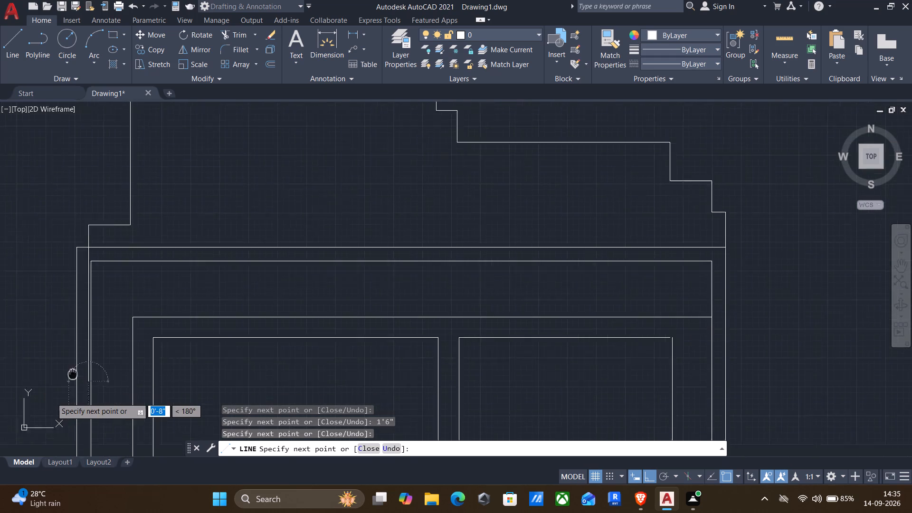
{"action": "middle_click_drag", "start_coordinate": [82, 363], "coordinate": [129, 323]}
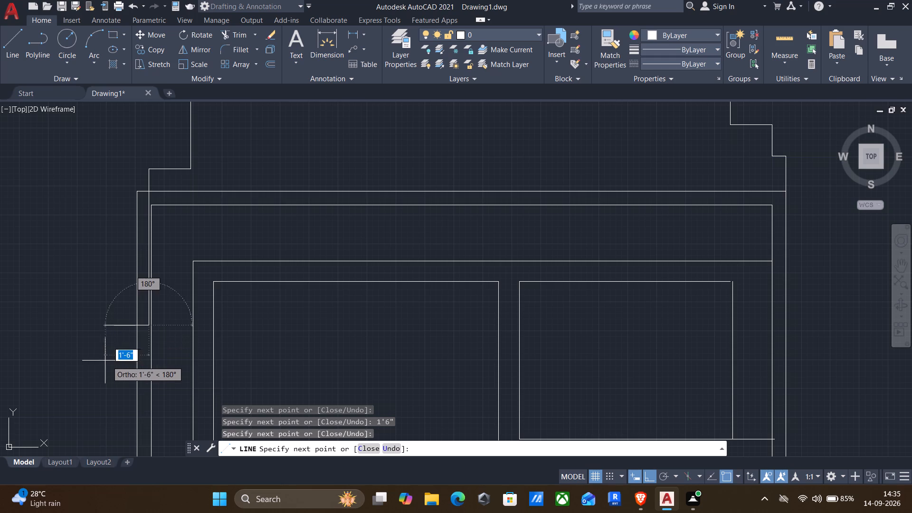
{"action": "type", "text": "6\""}
{"action": "key", "text": "Return"}
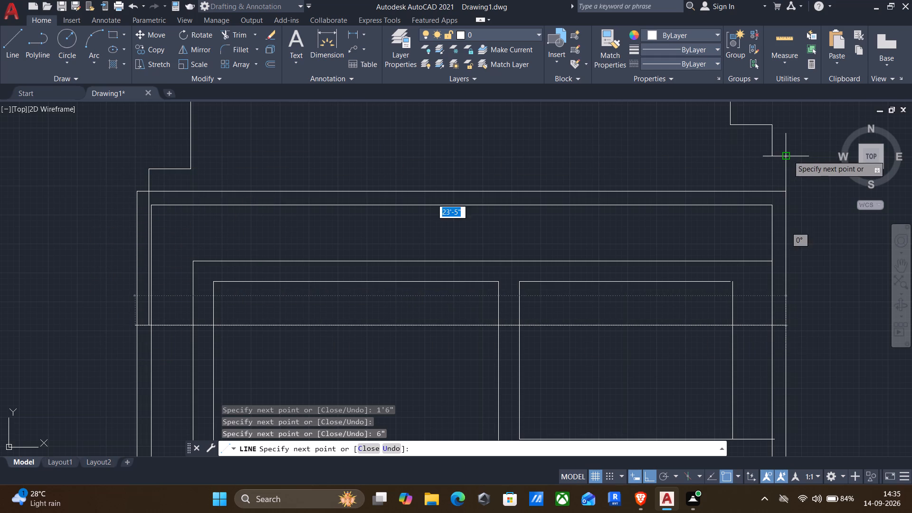
{"action": "left_click", "coordinate": [133, 154]}
{"action": "key", "text": "Escape"}
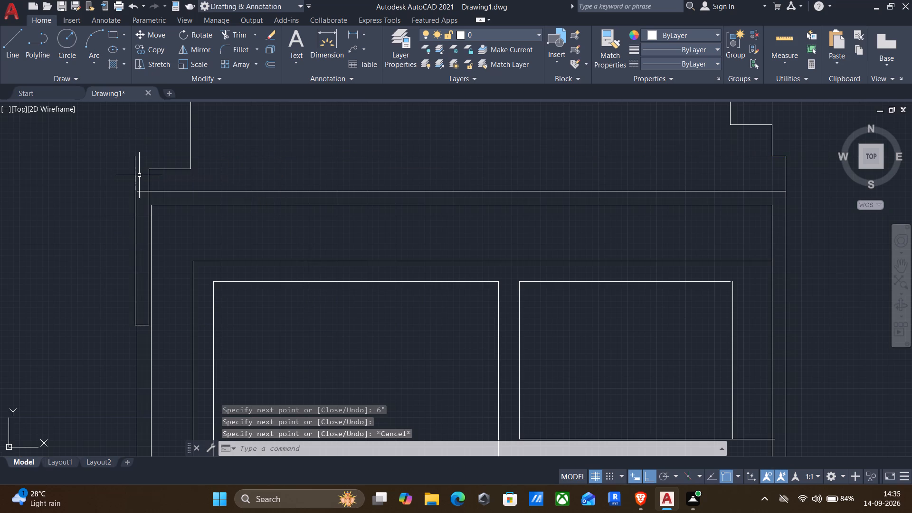
Measure with a trial line from the stepped line's far-left top end across to the first riser at the far right.
{"action": "key", "text": "l"}
{"action": "key", "text": "Return"}
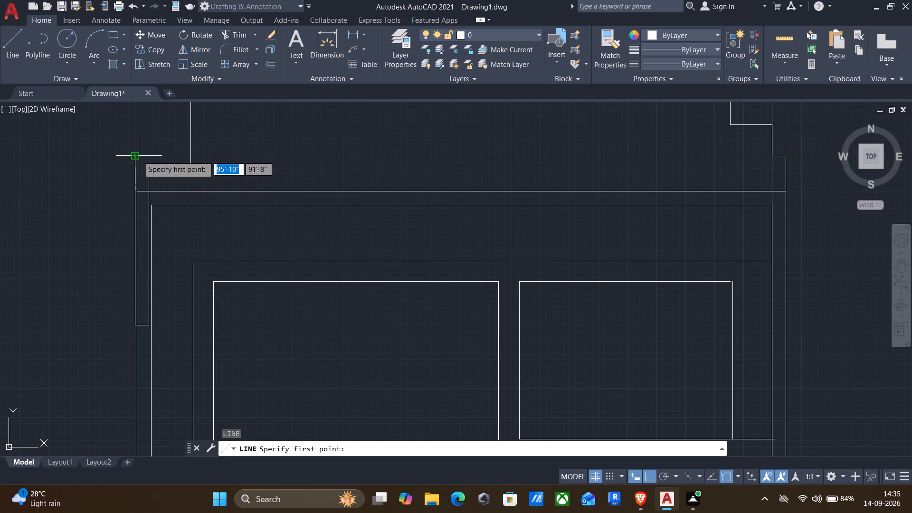
{"action": "left_click_drag", "start_coordinate": [137, 156], "coordinate": [153, 152]}
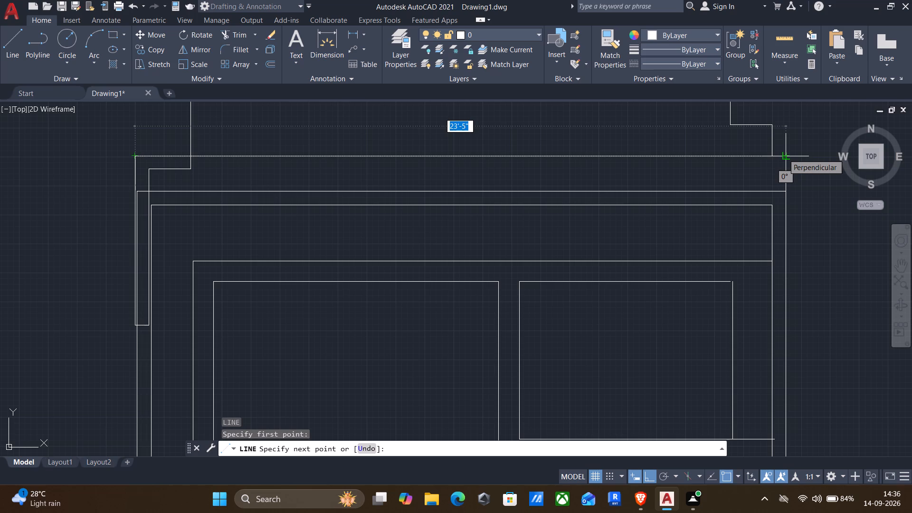
{"action": "key", "text": "Escape"}
Erase the stepped line's segments just above the plan, including its vertical pieces and 6" run beside the left outer wall.
{"action": "scroll", "coordinate": [657, 193], "scroll_direction": "down", "scroll_amount": 1}
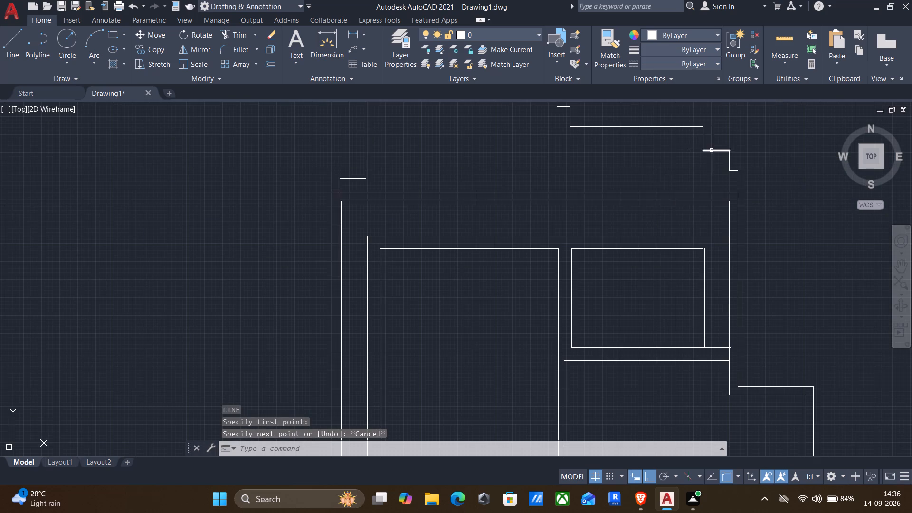
{"action": "scroll", "coordinate": [714, 150], "scroll_direction": "down", "scroll_amount": 1}
{"action": "left_click", "coordinate": [736, 166]}
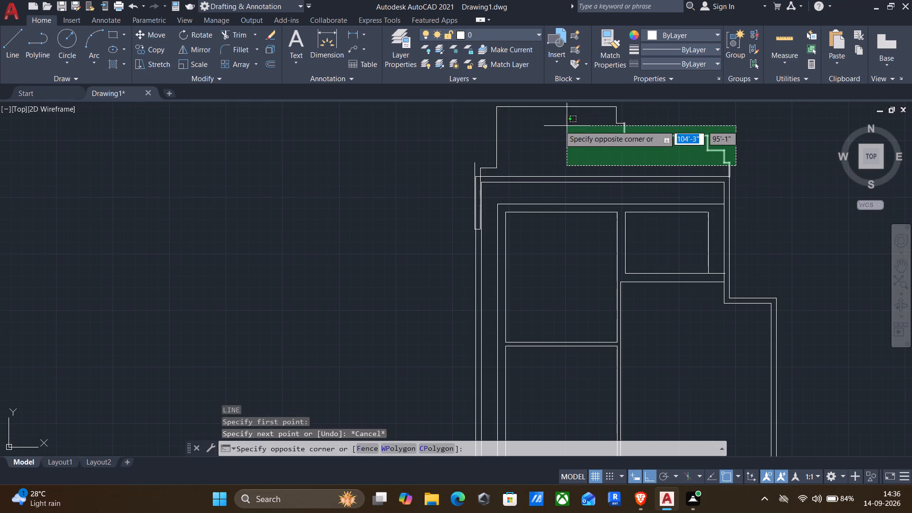
{"action": "left_click", "coordinate": [432, 112]}
{"action": "key", "text": "Delete"}
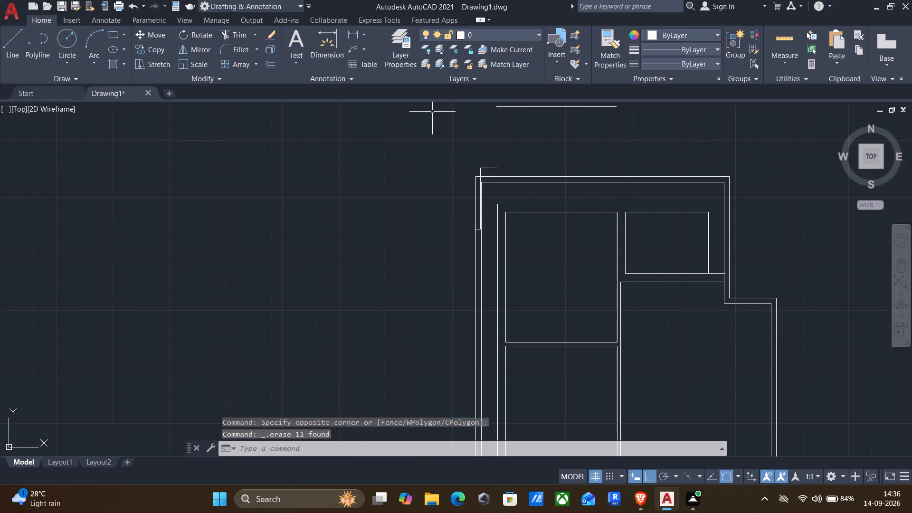
{"action": "scroll", "coordinate": [490, 174], "scroll_direction": "up", "scroll_amount": 2}
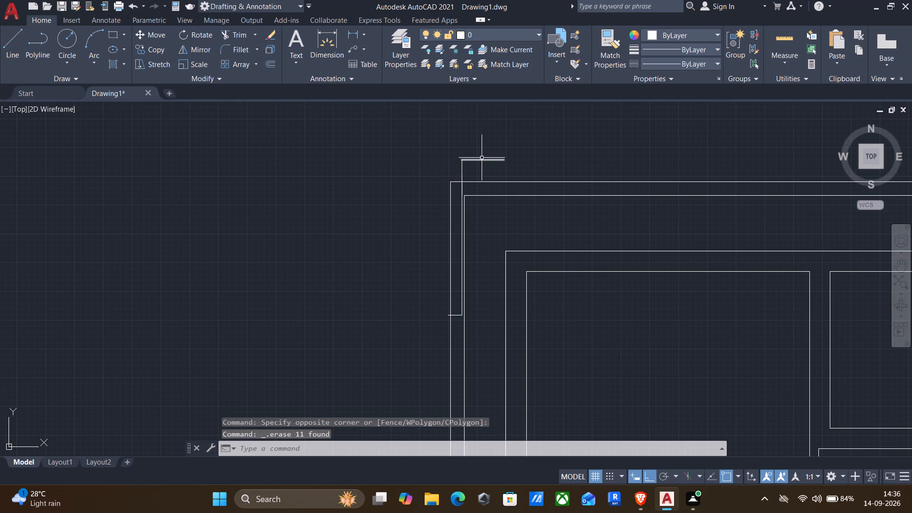
{"action": "left_click", "coordinate": [485, 170]}
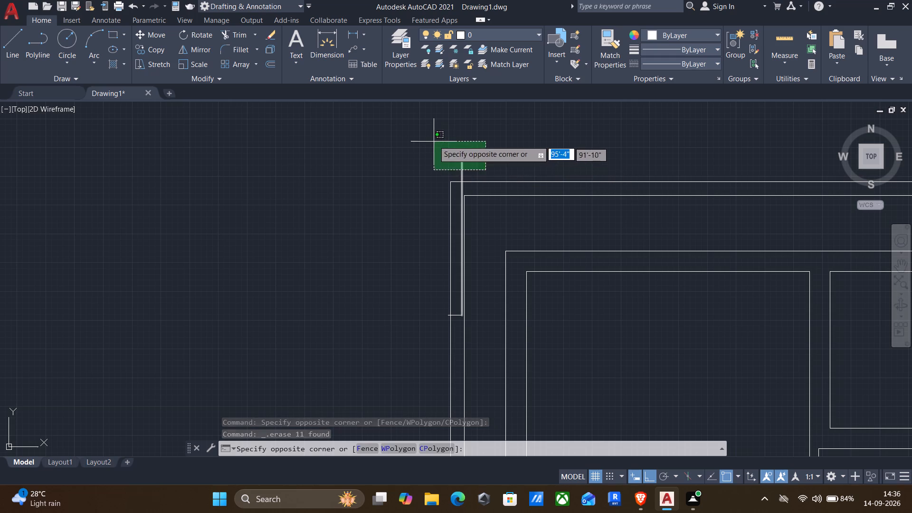
{"action": "left_click", "coordinate": [432, 138]}
{"action": "key", "text": "Delete"}
{"action": "scroll", "coordinate": [445, 316], "scroll_direction": "up", "scroll_amount": 2}
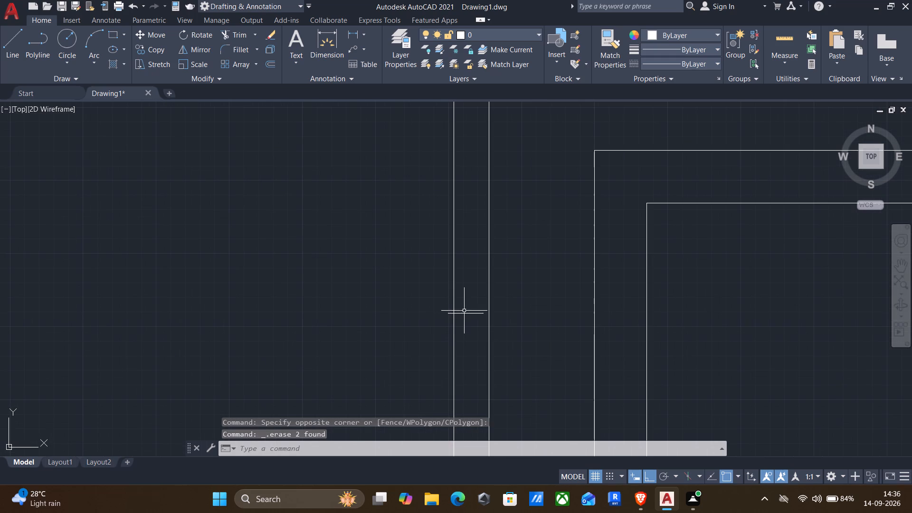
{"action": "left_click", "coordinate": [464, 311]}
{"action": "left_click", "coordinate": [465, 337]}
{"action": "left_click_drag", "start_coordinate": [470, 328], "coordinate": [470, 322]}
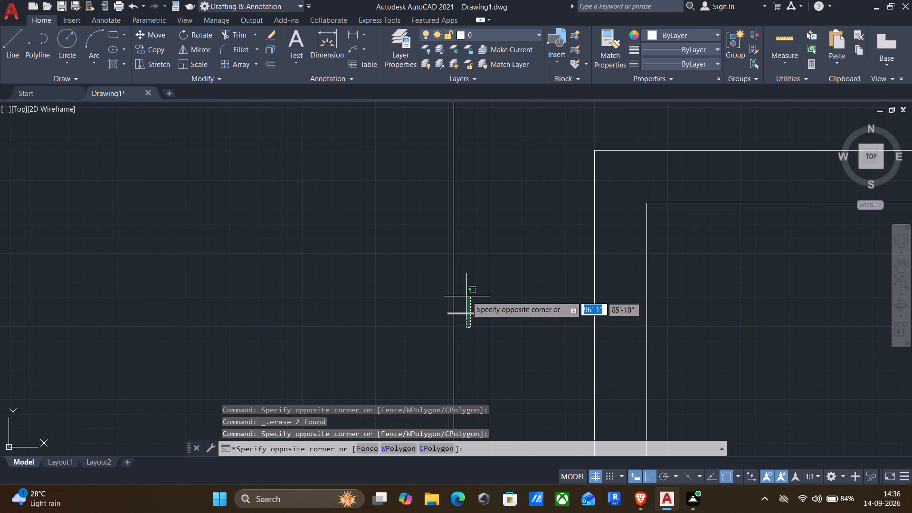
{"action": "left_click", "coordinate": [466, 295]}
{"action": "key", "text": "Delete"}
Measure the width and height of the small upper-right room with Quick measure.
{"action": "scroll", "coordinate": [482, 307], "scroll_direction": "down", "scroll_amount": 2}
{"action": "middle_click_drag", "start_coordinate": [629, 299], "coordinate": [228, 254]}
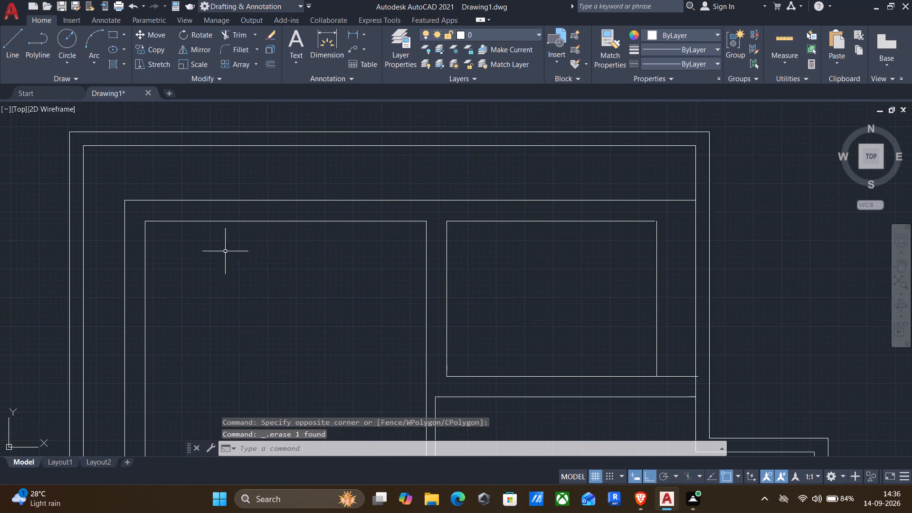
{"action": "scroll", "coordinate": [235, 250], "scroll_direction": "down", "scroll_amount": 1}
{"action": "left_click_drag", "start_coordinate": [780, 38], "coordinate": [754, 69]}
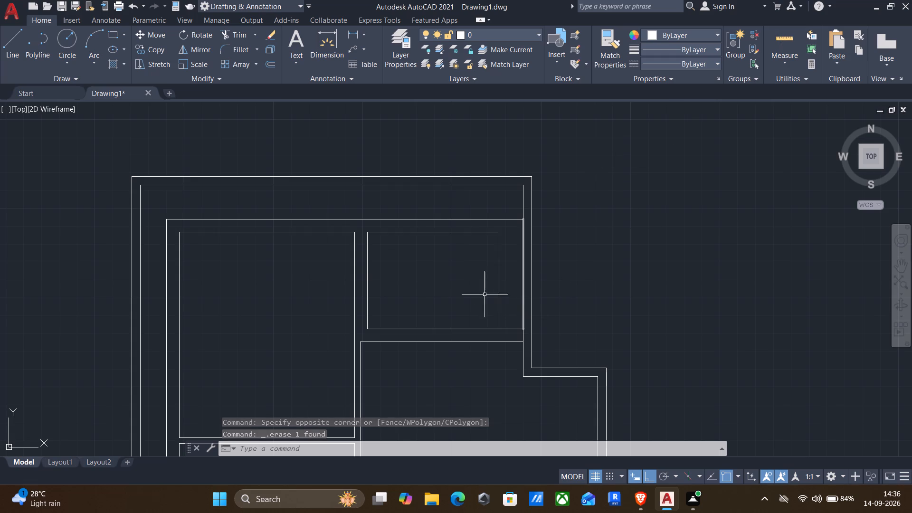
{"action": "left_click", "coordinate": [786, 32]}
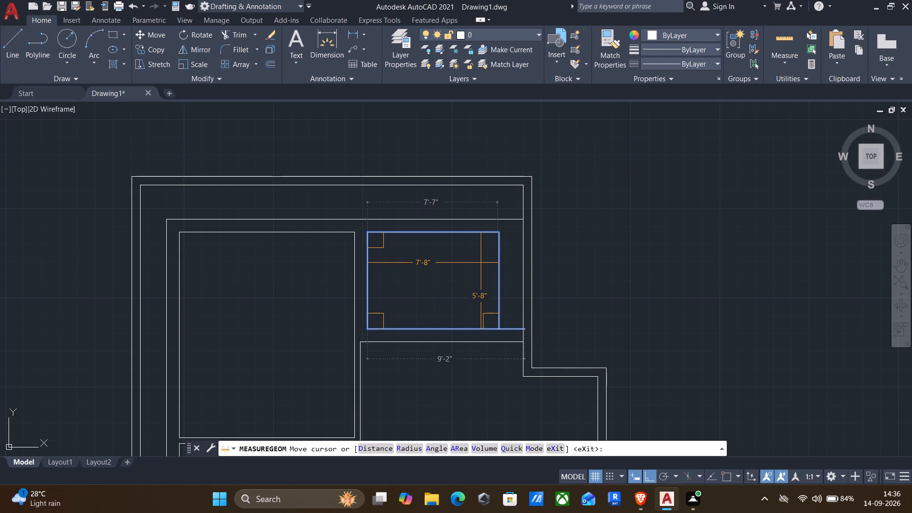
{"action": "key", "text": "Escape"}
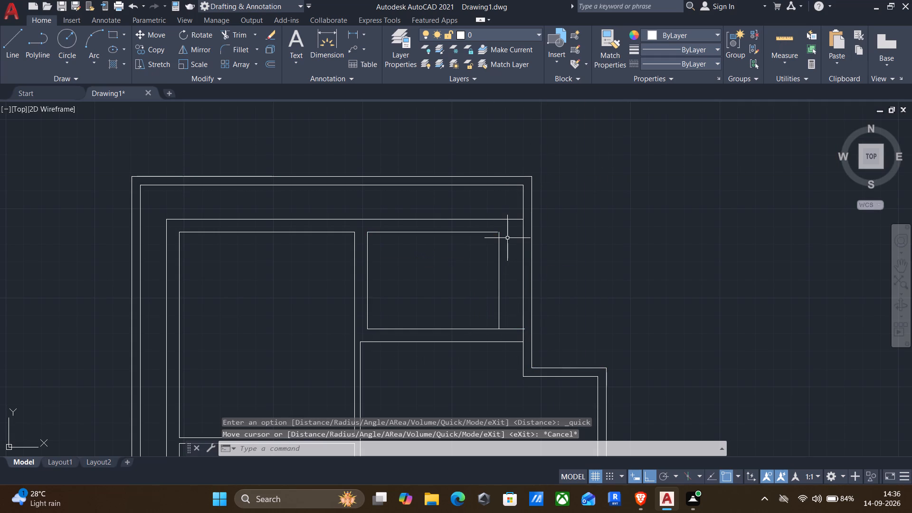
Fillet the upper-right and lower-right corners of the small upper-right room with zero radius into clean square corners.
{"action": "key", "text": "f"}
{"action": "key", "text": "Return"}
{"action": "left_click", "coordinate": [476, 233]}
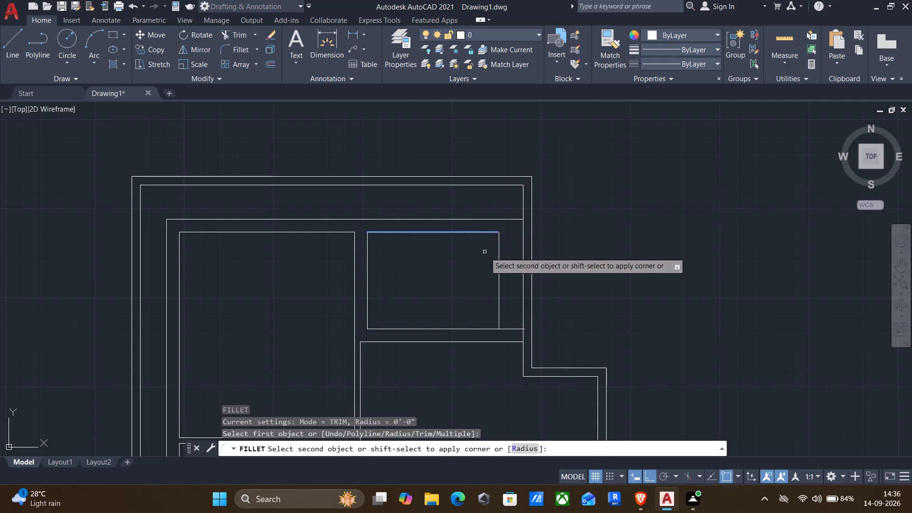
{"action": "left_click_drag", "start_coordinate": [497, 262], "coordinate": [476, 317]}
{"action": "key", "text": "Return"}
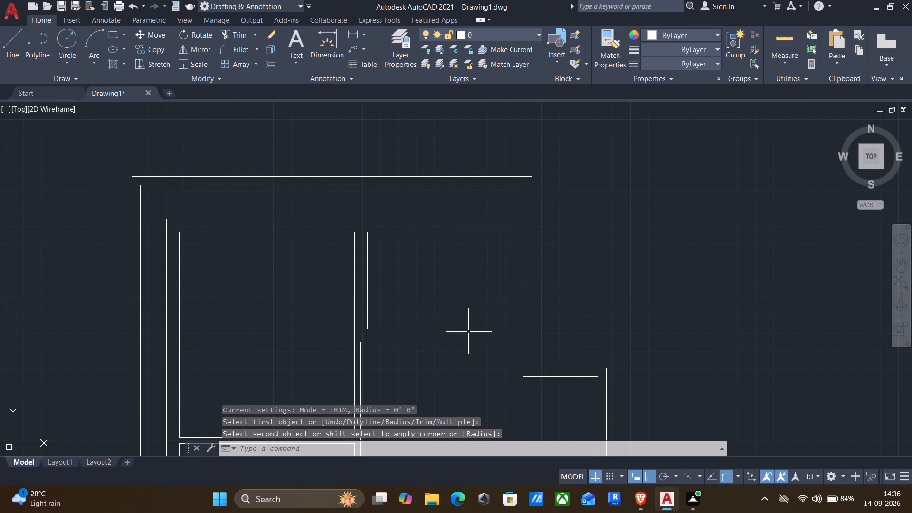
{"action": "left_click", "coordinate": [469, 328]}
{"action": "left_click", "coordinate": [499, 304]}
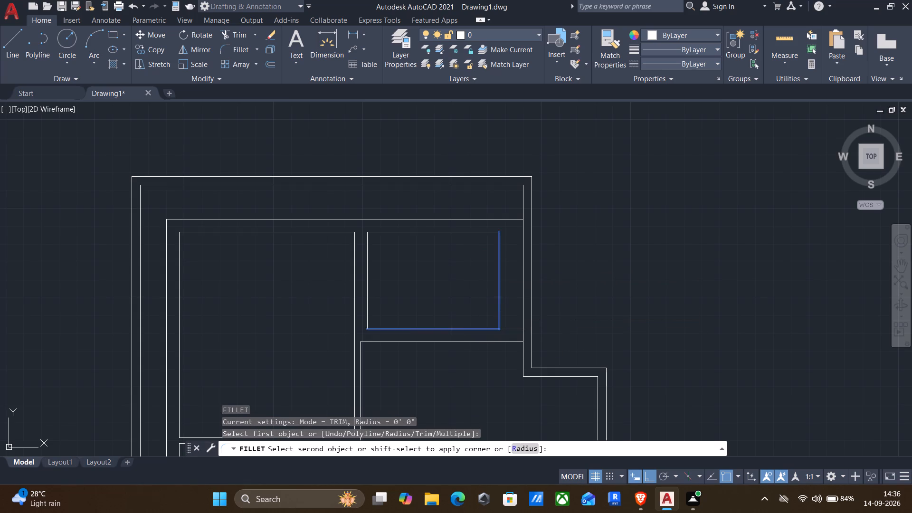
Offset the top line of the room below the large upper-left room 12'6" downward.
{"action": "middle_click_drag", "start_coordinate": [483, 292], "coordinate": [498, 248]}
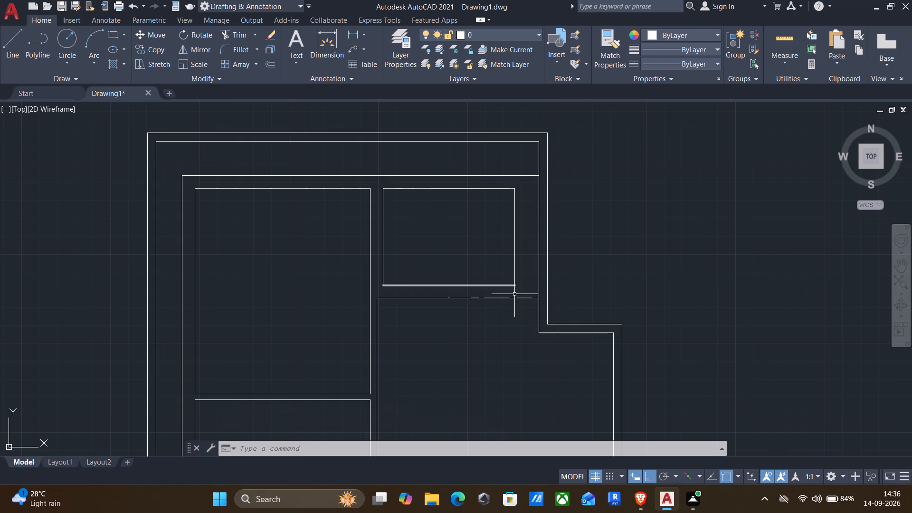
{"action": "middle_click_drag", "start_coordinate": [511, 327], "coordinate": [522, 267]}
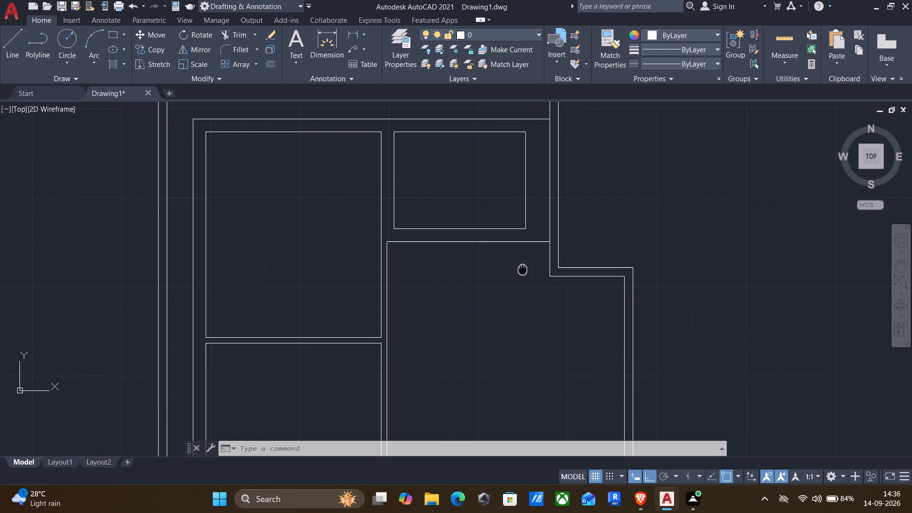
{"action": "middle_click_drag", "start_coordinate": [522, 267], "coordinate": [524, 265]}
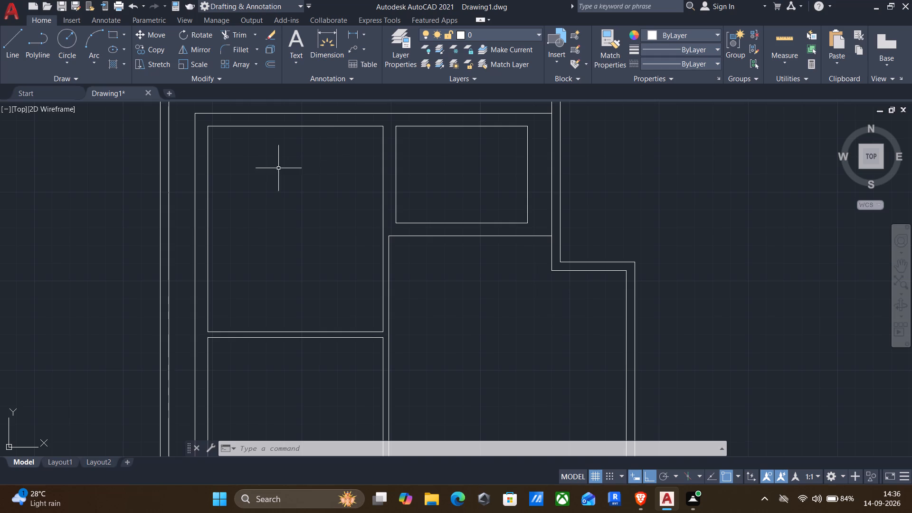
{"action": "middle_click_drag", "start_coordinate": [274, 196], "coordinate": [330, 185]}
{"action": "middle_click_drag", "start_coordinate": [439, 268], "coordinate": [546, 138]}
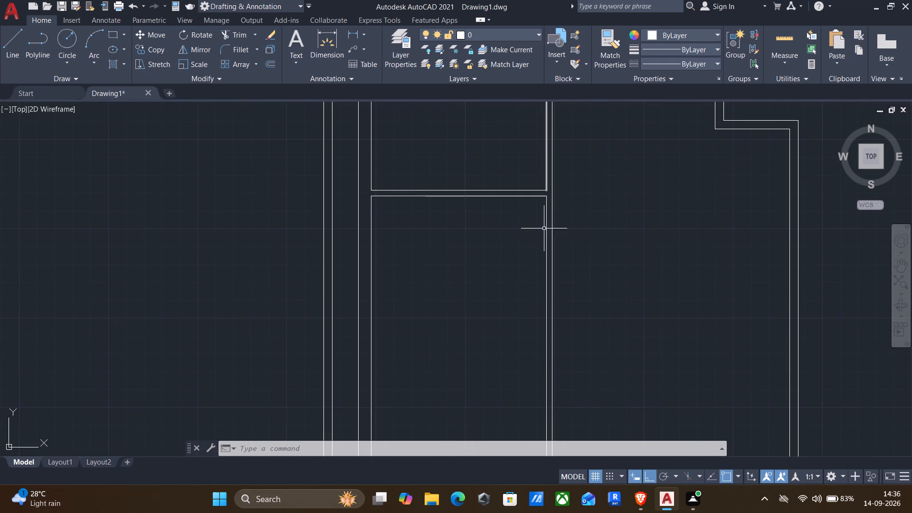
{"action": "scroll", "coordinate": [542, 235], "scroll_direction": "down", "scroll_amount": 1}
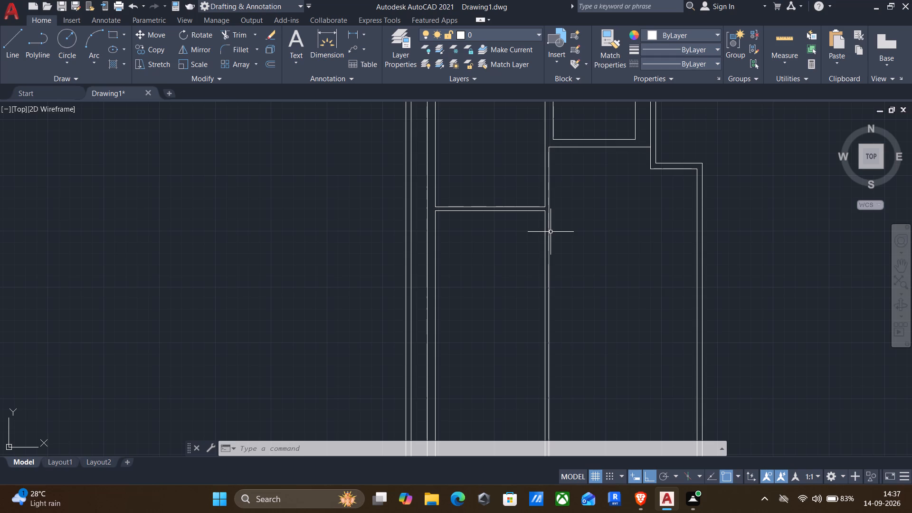
{"action": "key", "text": "o"}
{"action": "key", "text": "Return"}
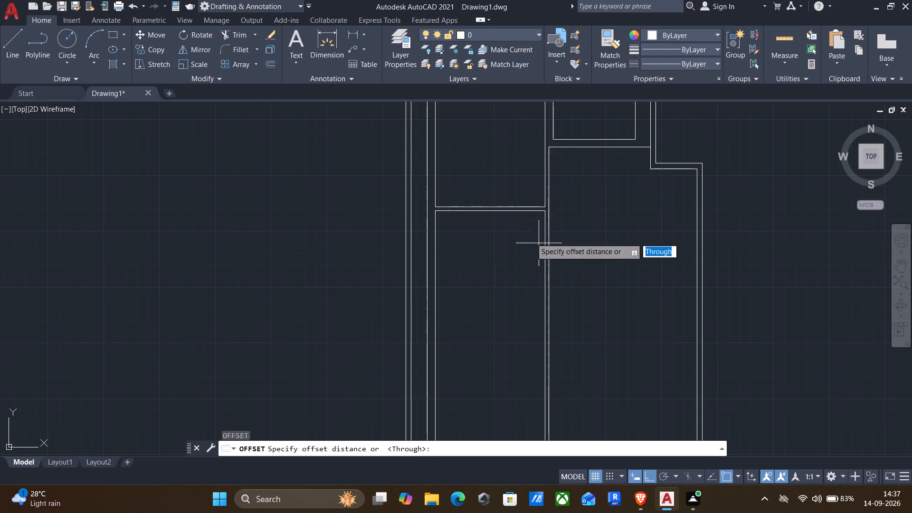
{"action": "left_click", "coordinate": [499, 231]}
{"action": "left_click_drag", "start_coordinate": [489, 281], "coordinate": [491, 265]}
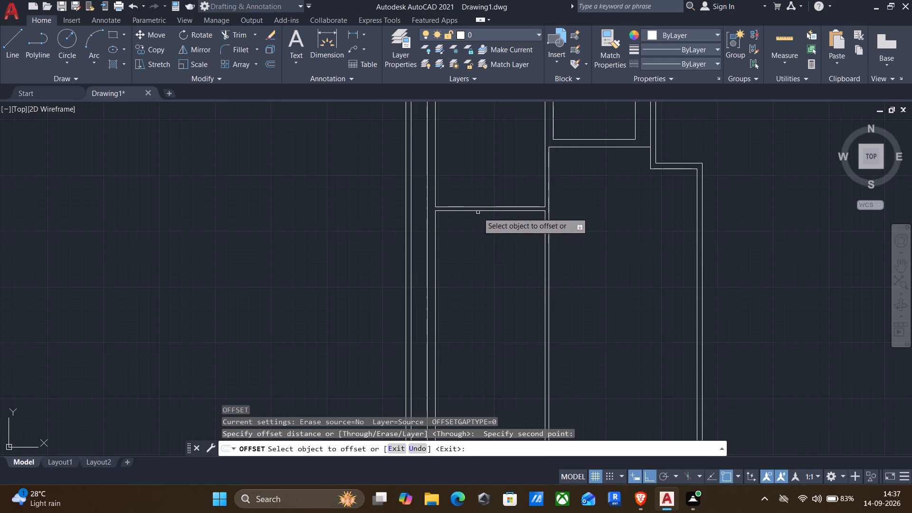
{"action": "left_click", "coordinate": [477, 212]}
{"action": "key", "text": "1"}
{"action": "type", "text": "2'6\""}
{"action": "key", "text": "Return"}
Offset the new horizontal room line 4" downward as the other face of the partition.
{"action": "middle_click_drag", "start_coordinate": [480, 290], "coordinate": [478, 227]}
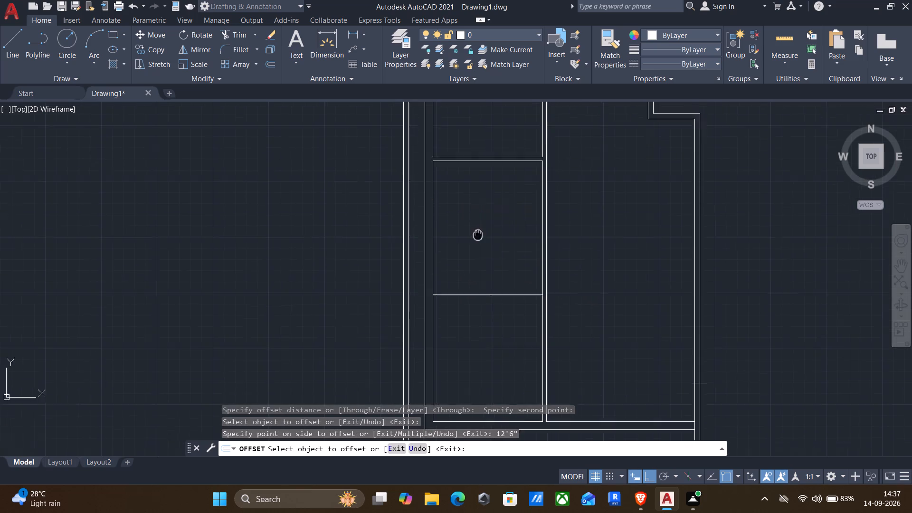
{"action": "middle_click_drag", "start_coordinate": [478, 227], "coordinate": [482, 134]}
{"action": "middle_click_drag", "start_coordinate": [483, 130], "coordinate": [483, 125]}
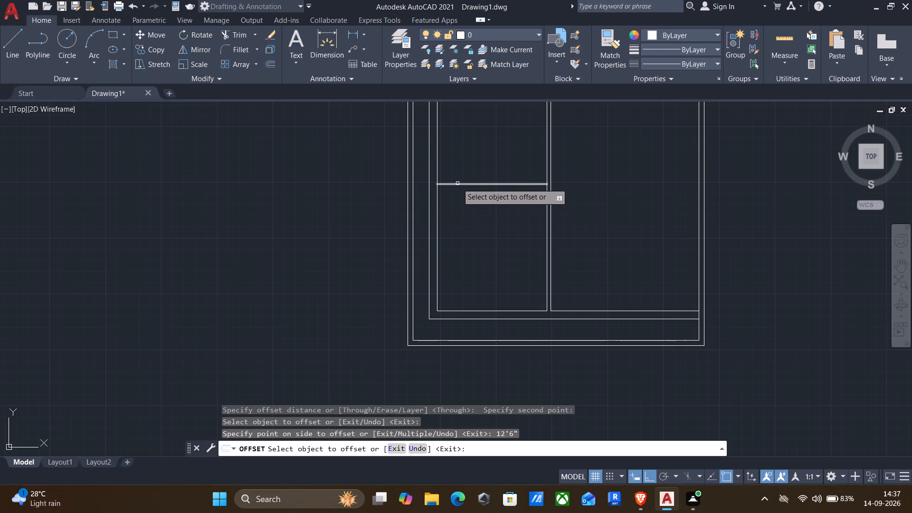
{"action": "left_click", "coordinate": [457, 183]}
{"action": "type", "text": "4\""}
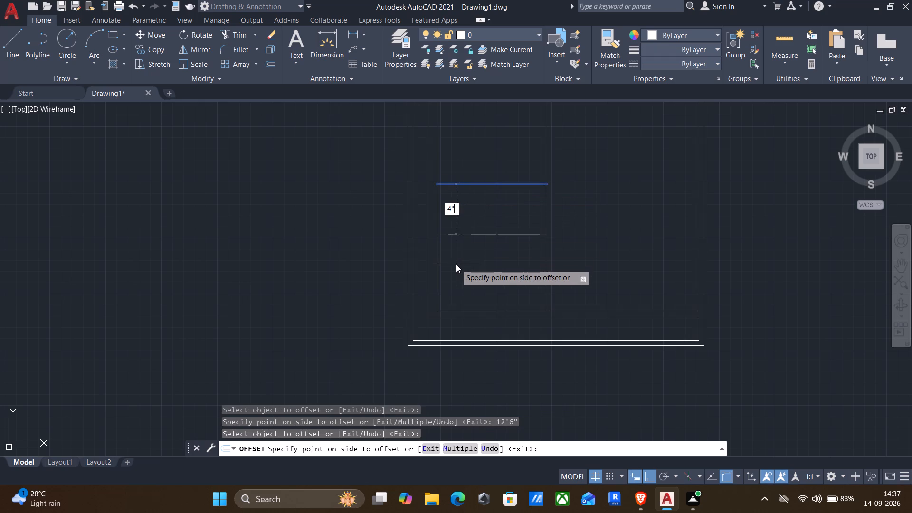
{"action": "key", "text": "Return"}
Measure the bottom-left room below the new partition with Quick measure.
{"action": "left_click", "coordinate": [780, 38]}
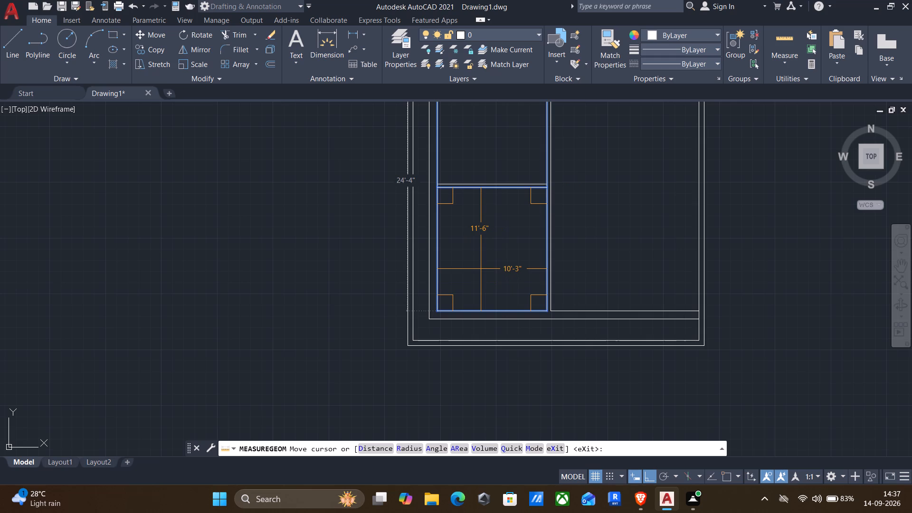
{"action": "key", "text": "Escape"}
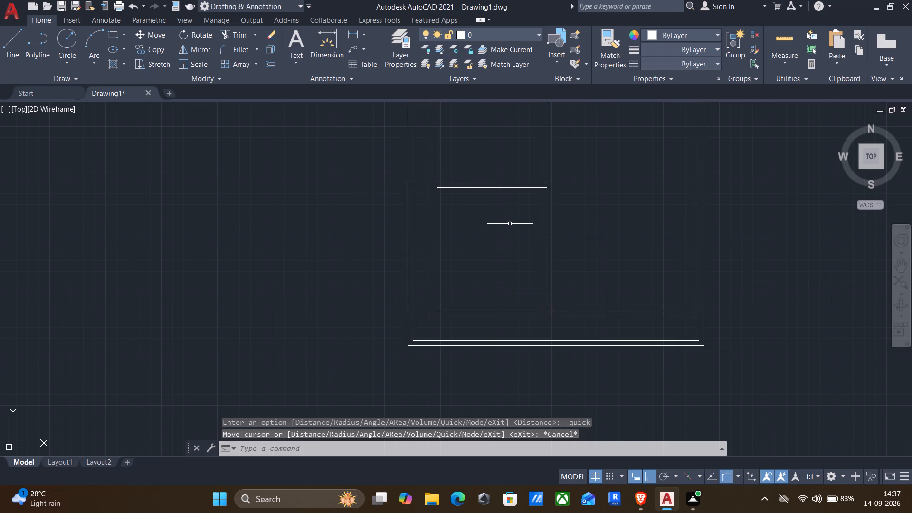
Trim the room's left and right side lines between the two faces of the new 4" partition.
{"action": "key", "text": "t"}
{"action": "key", "text": "r"}
{"action": "key", "text": "Return"}
{"action": "scroll", "coordinate": [548, 182], "scroll_direction": "up", "scroll_amount": 5}
{"action": "left_click_drag", "start_coordinate": [528, 199], "coordinate": [526, 200]}
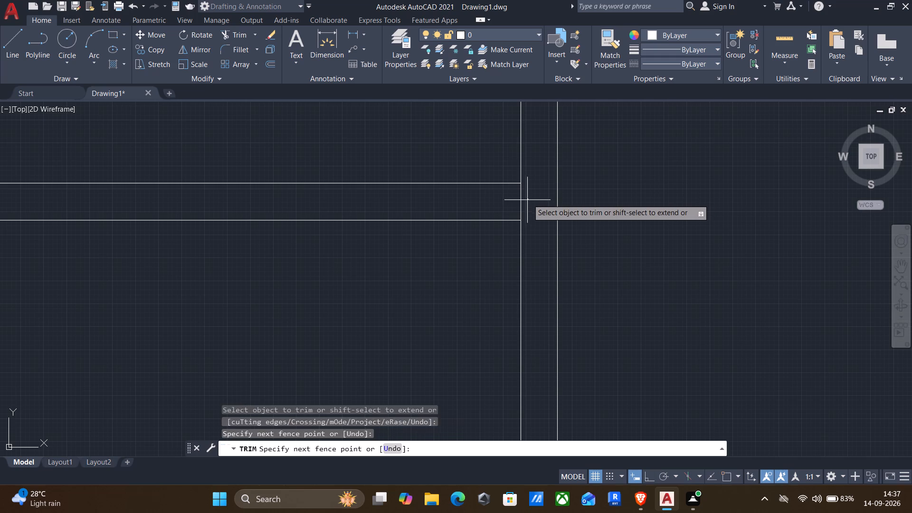
{"action": "left_click_drag", "start_coordinate": [526, 200], "coordinate": [522, 202]}
{"action": "left_click", "coordinate": [500, 202]}
{"action": "scroll", "coordinate": [469, 207], "scroll_direction": "down", "scroll_amount": 2}
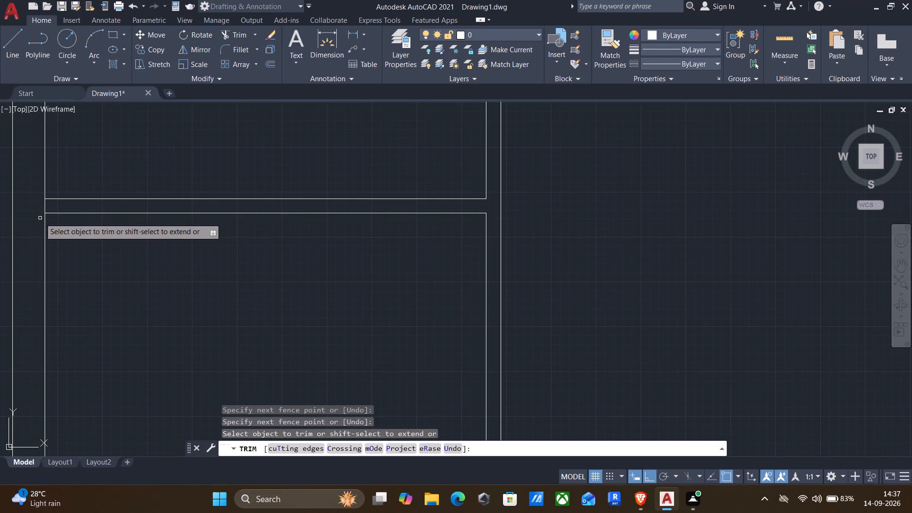
{"action": "scroll", "coordinate": [43, 217], "scroll_direction": "up", "scroll_amount": 2}
{"action": "left_click", "coordinate": [45, 196]}
{"action": "scroll", "coordinate": [53, 196], "scroll_direction": "down", "scroll_amount": 2}
{"action": "key", "text": "Escape"}
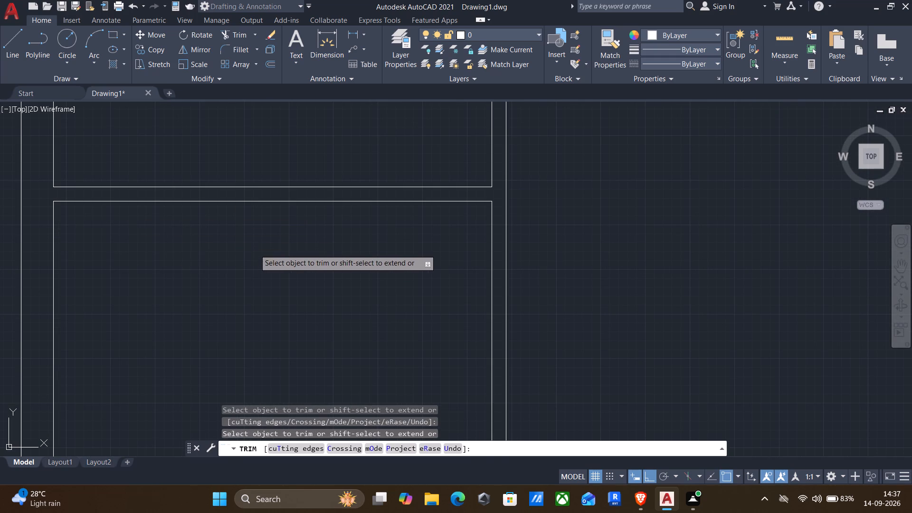
Extend the bottom-left room's top and bottom lines rightward to the far face of the vertical 4" partition.
{"action": "type", "text": "ex"}
{"action": "key", "text": "Return"}
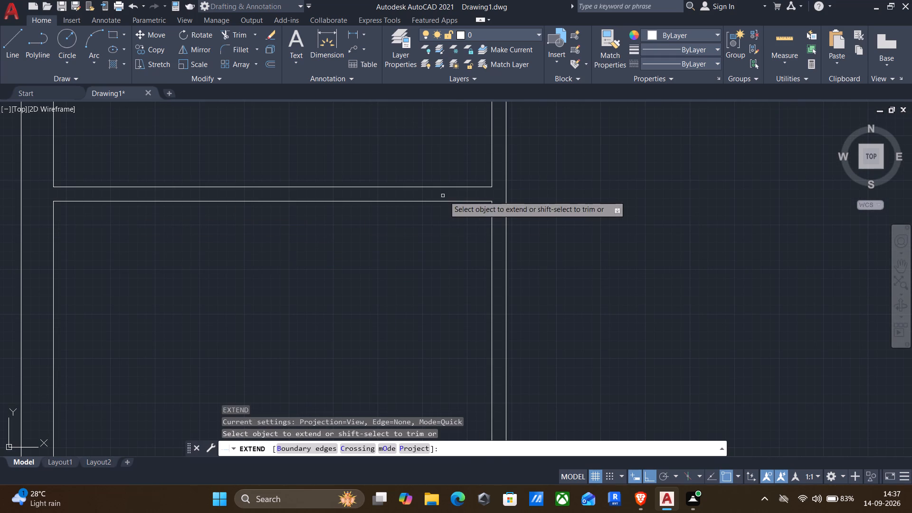
{"action": "left_click", "coordinate": [477, 201]}
{"action": "scroll", "coordinate": [455, 245], "scroll_direction": "down", "scroll_amount": 2}
{"action": "middle_click_drag", "start_coordinate": [450, 257], "coordinate": [513, 225]}
{"action": "scroll", "coordinate": [531, 393], "scroll_direction": "up", "scroll_amount": 2}
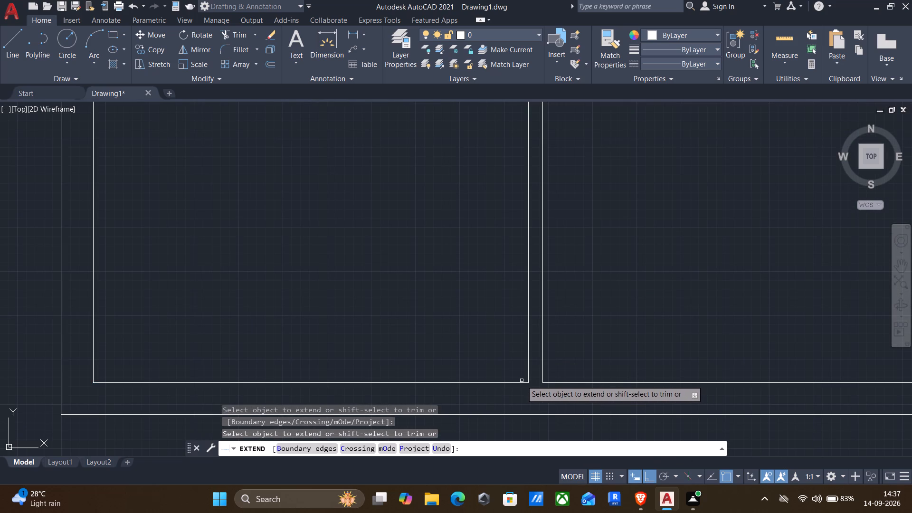
{"action": "left_click", "coordinate": [517, 383]}
{"action": "scroll", "coordinate": [516, 372], "scroll_direction": "down", "scroll_amount": 2}
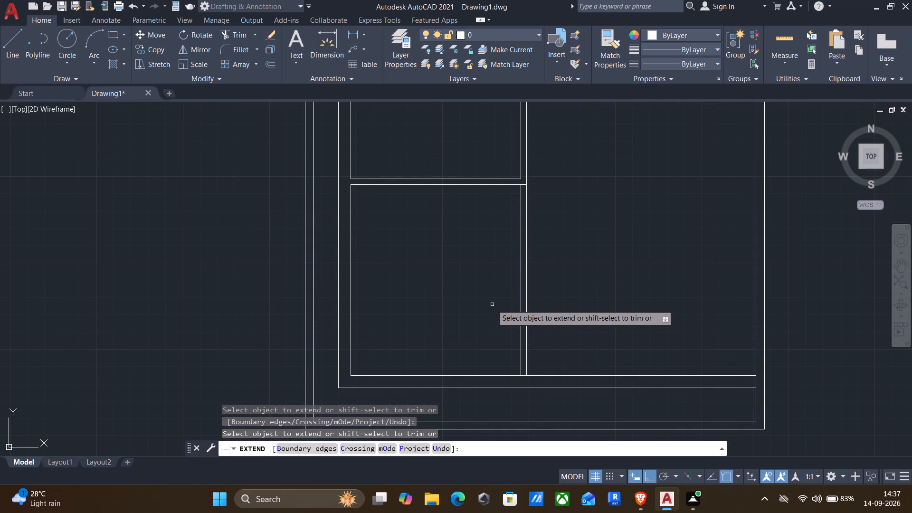
Extend the middle-left room's top and bottom lines rightward to the far face of the vertical 4" partition.
{"action": "key", "text": "Escape"}
{"action": "middle_click_drag", "start_coordinate": [487, 284], "coordinate": [438, 376]}
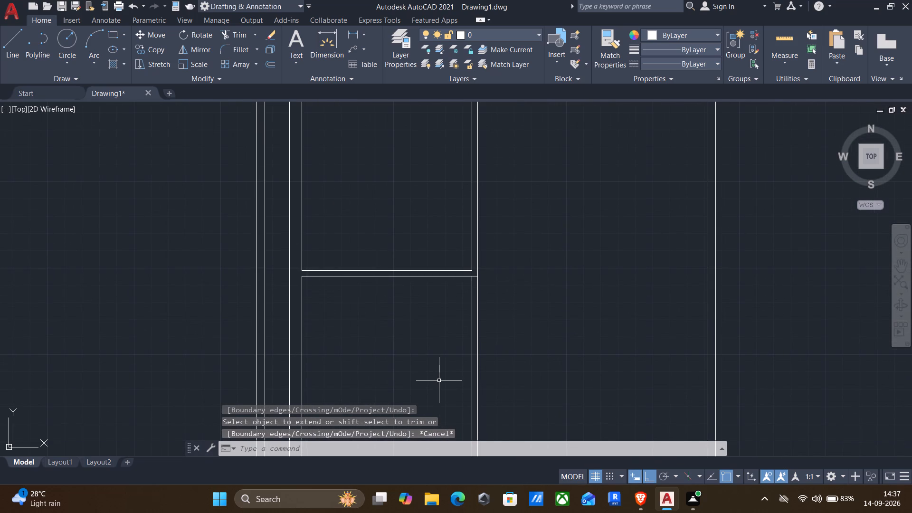
{"action": "middle_click_drag", "start_coordinate": [447, 362], "coordinate": [439, 380]}
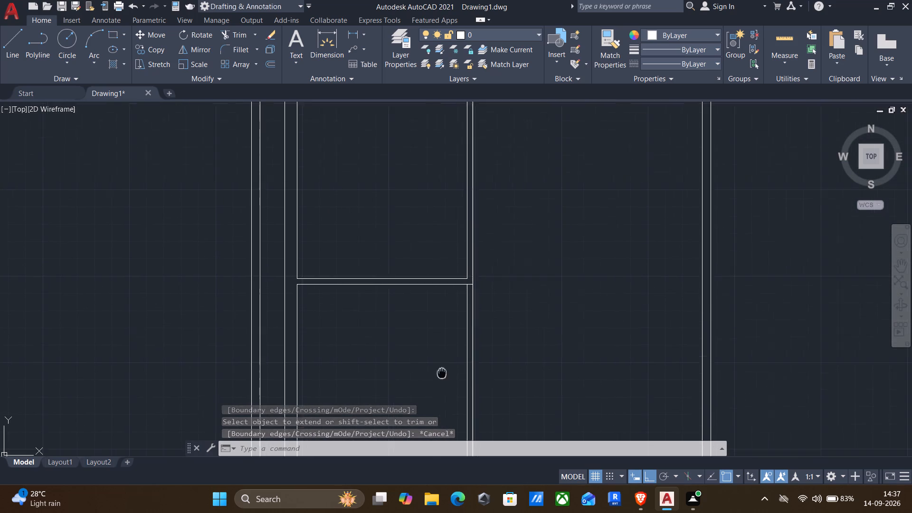
{"action": "middle_click_drag", "start_coordinate": [439, 380], "coordinate": [434, 473]}
{"action": "middle_click_drag", "start_coordinate": [369, 308], "coordinate": [415, 242]}
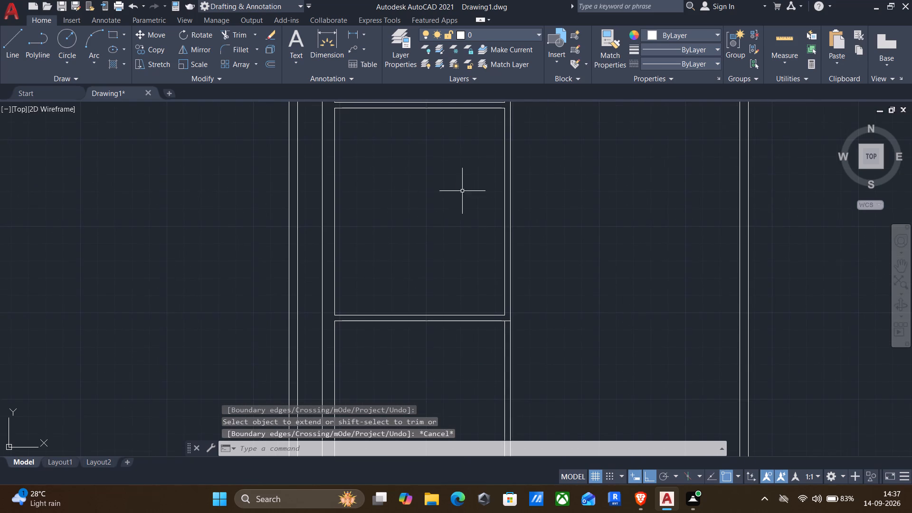
{"action": "middle_click_drag", "start_coordinate": [463, 190], "coordinate": [446, 303]}
{"action": "key", "text": "Return"}
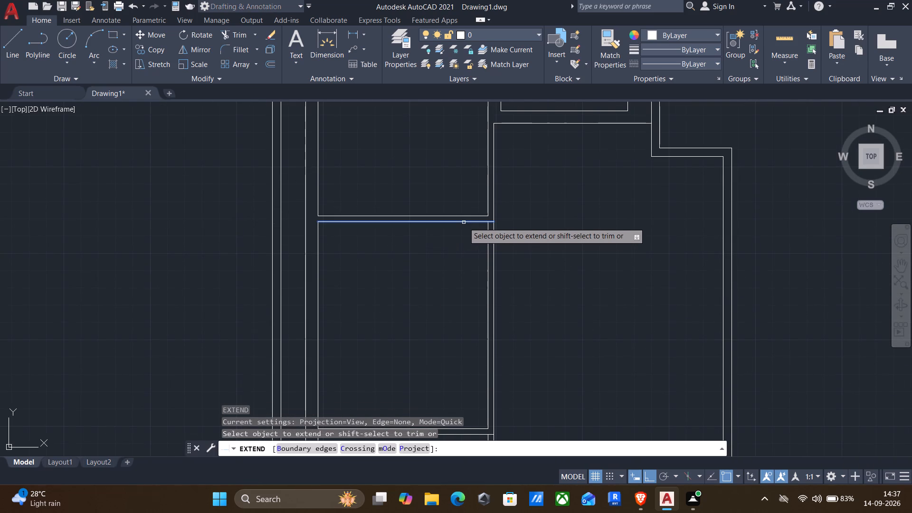
{"action": "left_click", "coordinate": [464, 222]}
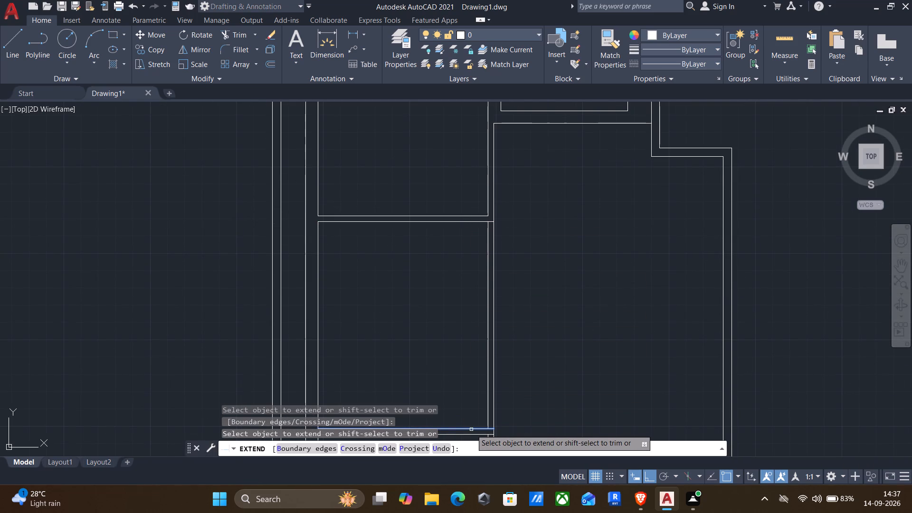
{"action": "left_click", "coordinate": [471, 429]}
{"action": "middle_click_drag", "start_coordinate": [481, 362], "coordinate": [560, 293]}
{"action": "key", "text": "Escape"}
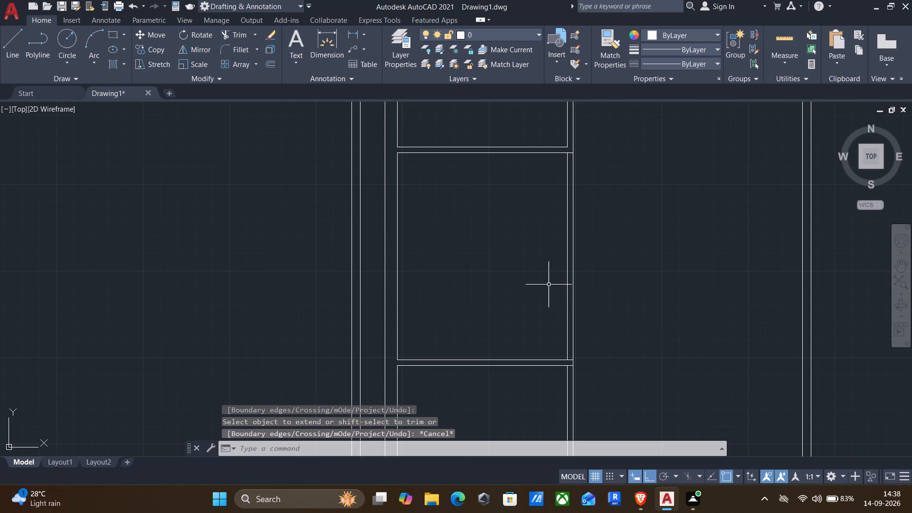
Trim away both faces of the vertical 4" partition along the middle-left room's right side.
{"action": "type", "text": "tr"}
{"action": "key", "text": "Return"}
{"action": "left_click_drag", "start_coordinate": [508, 264], "coordinate": [598, 249]}
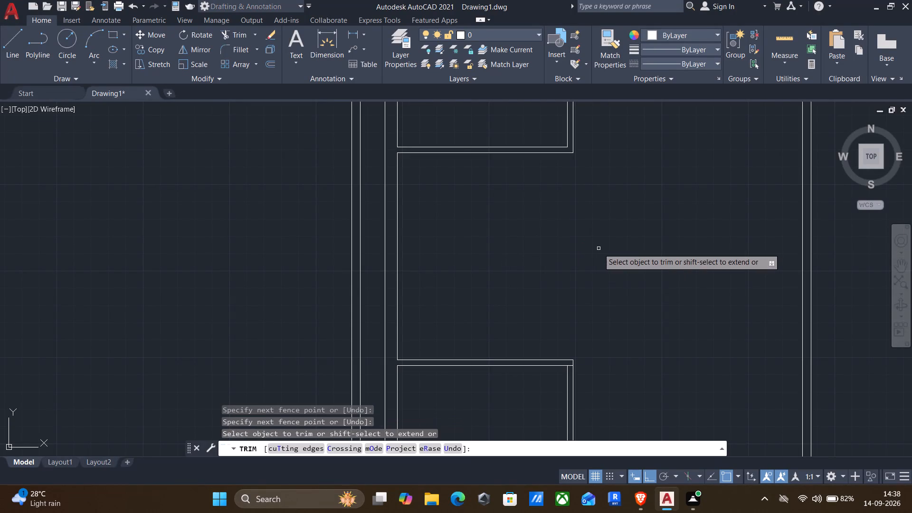
{"action": "key", "text": "Escape"}
Offset the middle-left room's left line 11'3" rightward as the room's new right side.
{"action": "key", "text": "o"}
{"action": "key", "text": "Return"}
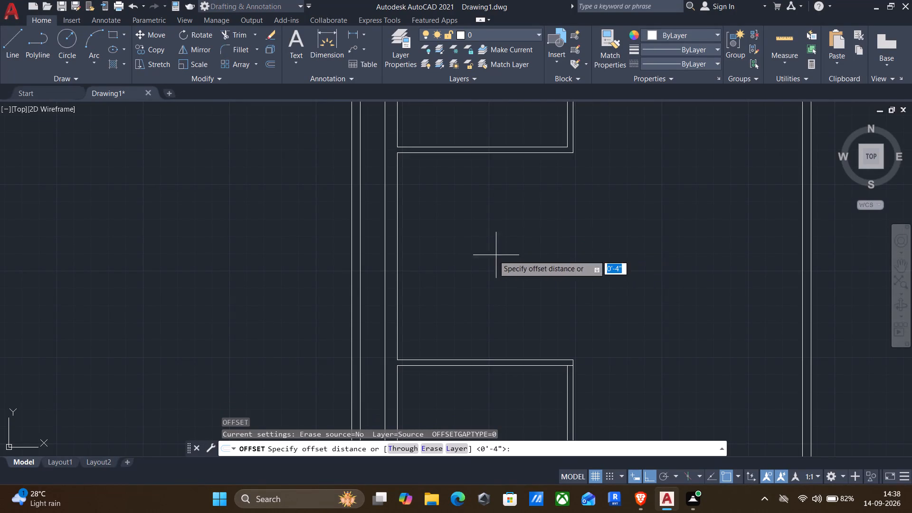
{"action": "left_click", "coordinate": [446, 264]}
{"action": "left_click", "coordinate": [482, 247]}
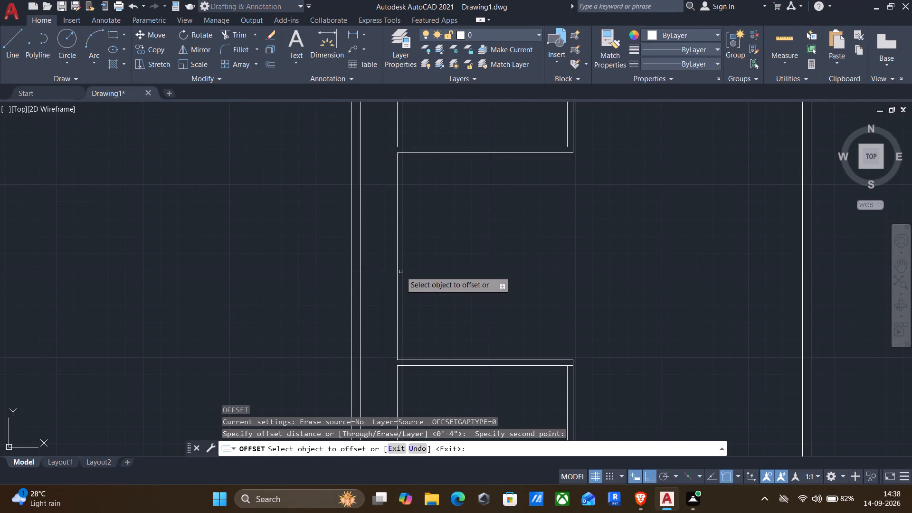
{"action": "left_click", "coordinate": [398, 271]}
{"action": "key", "text": "1"}
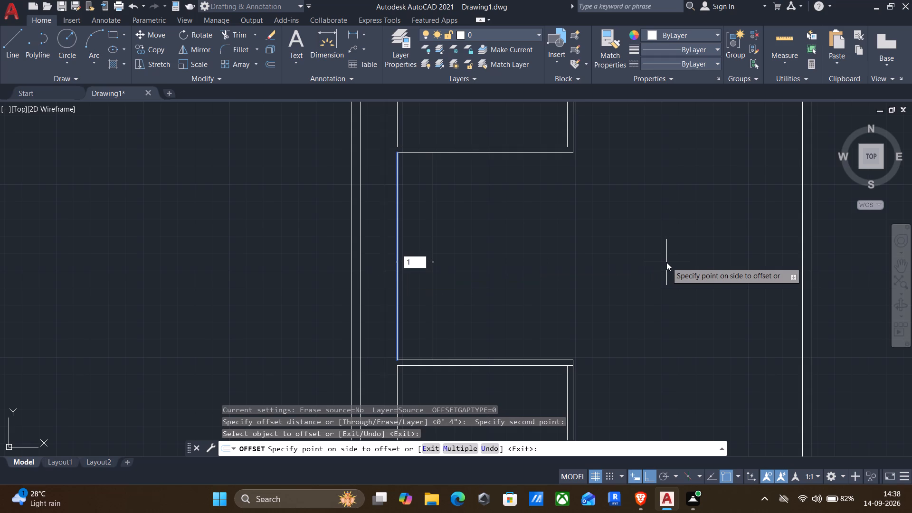
{"action": "type", "text": "1'"}
{"action": "type", "text": "3\""}
{"action": "key", "text": "Return"}
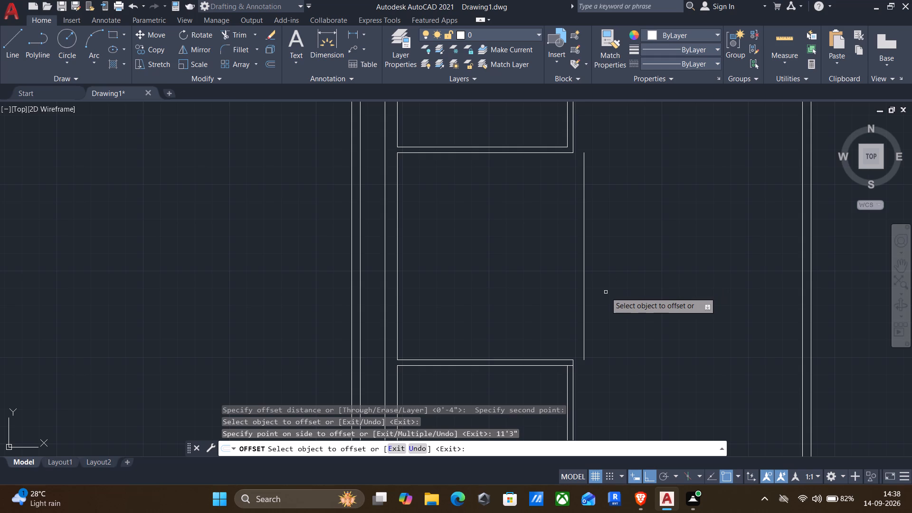
{"action": "middle_click_drag", "start_coordinate": [572, 354], "coordinate": [595, 291]}
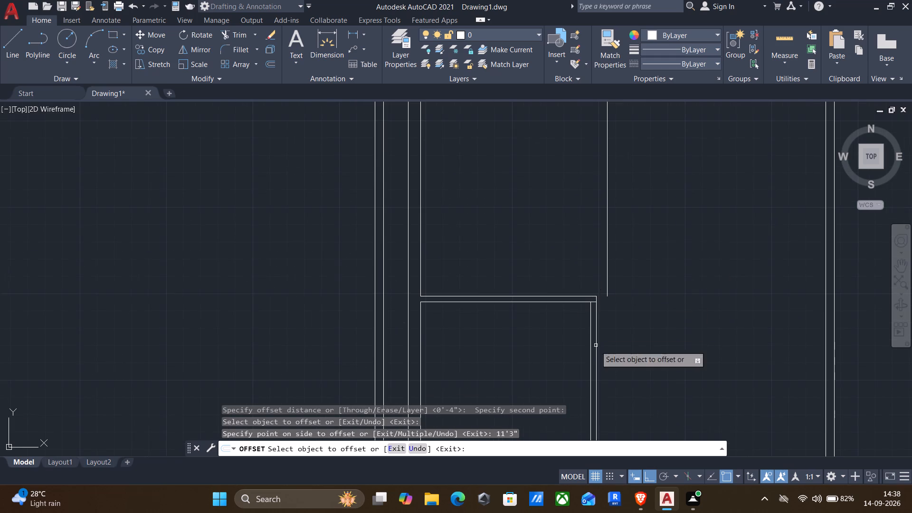
{"action": "middle_click_drag", "start_coordinate": [595, 350], "coordinate": [609, 276]}
{"action": "middle_click_drag", "start_coordinate": [588, 351], "coordinate": [608, 263]}
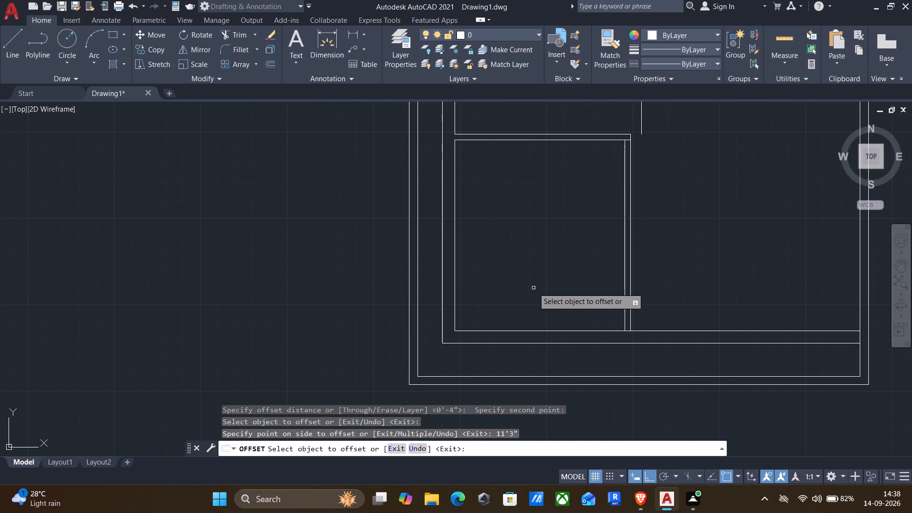
{"action": "key", "text": "Escape"}
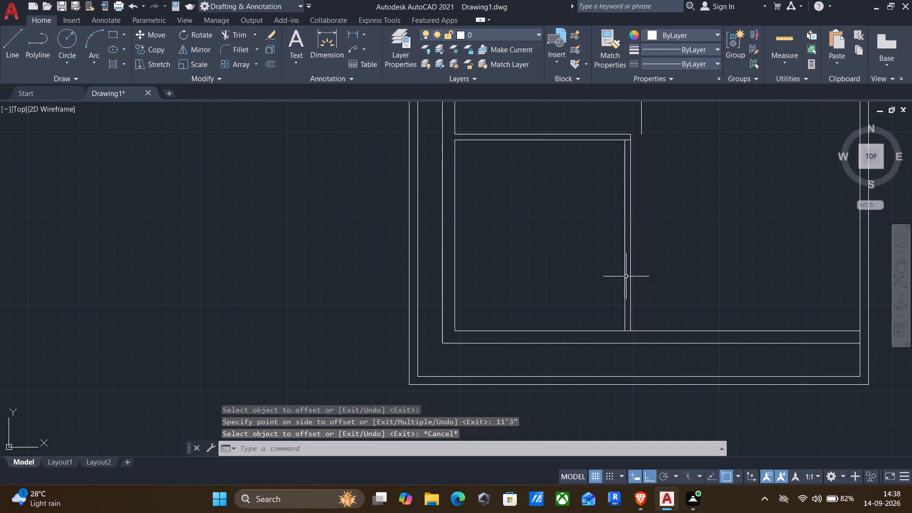
Measure the bottom-left room's width and height with Quick measure.
{"action": "left_click", "coordinate": [651, 278]}
{"action": "left_click", "coordinate": [651, 278]}
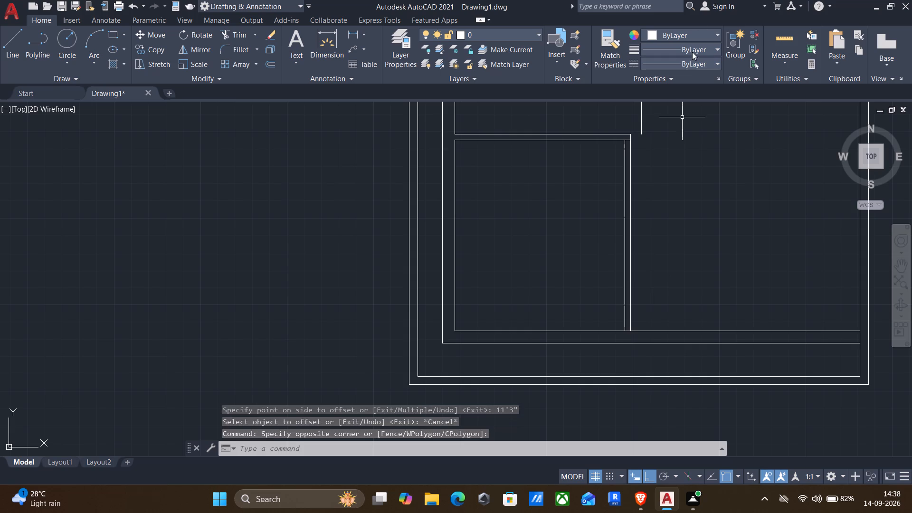
{"action": "left_click", "coordinate": [770, 35]}
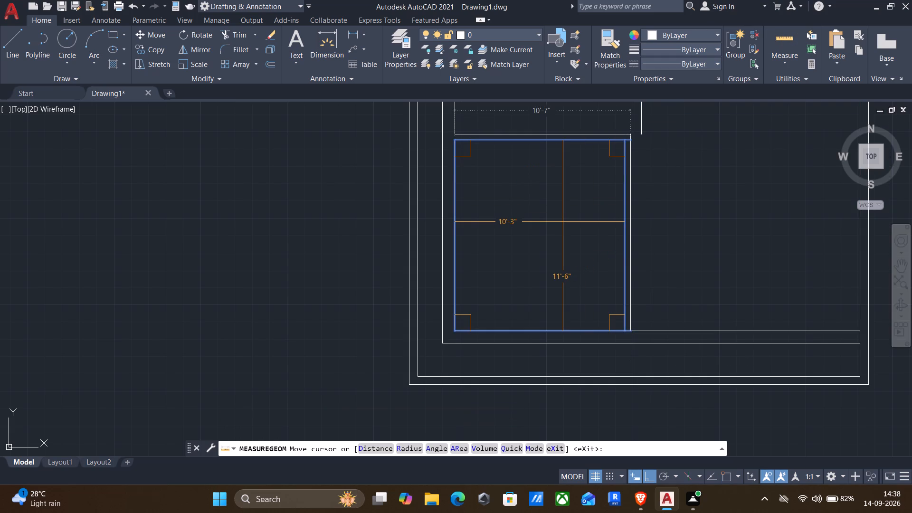
{"action": "middle_click_drag", "start_coordinate": [561, 222], "coordinate": [531, 242]}
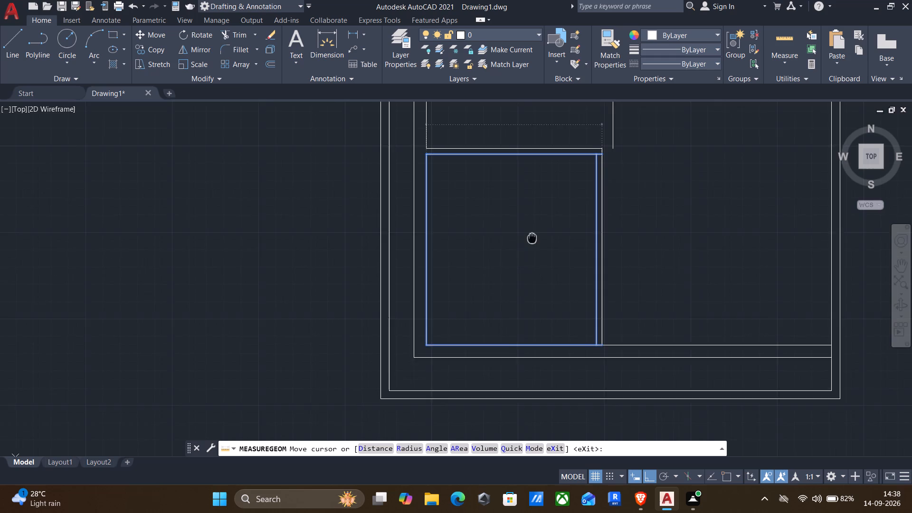
{"action": "middle_click_drag", "start_coordinate": [531, 242], "coordinate": [530, 248]}
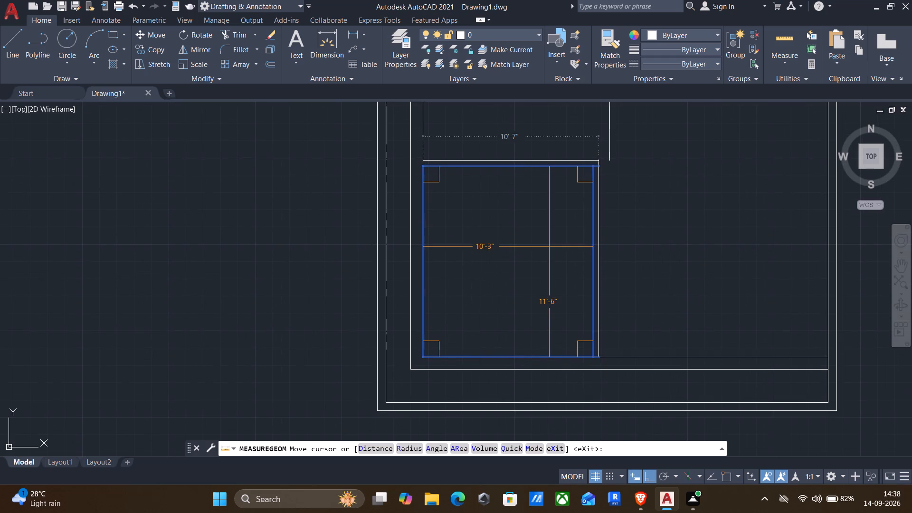
{"action": "middle_click", "coordinate": [549, 247]}
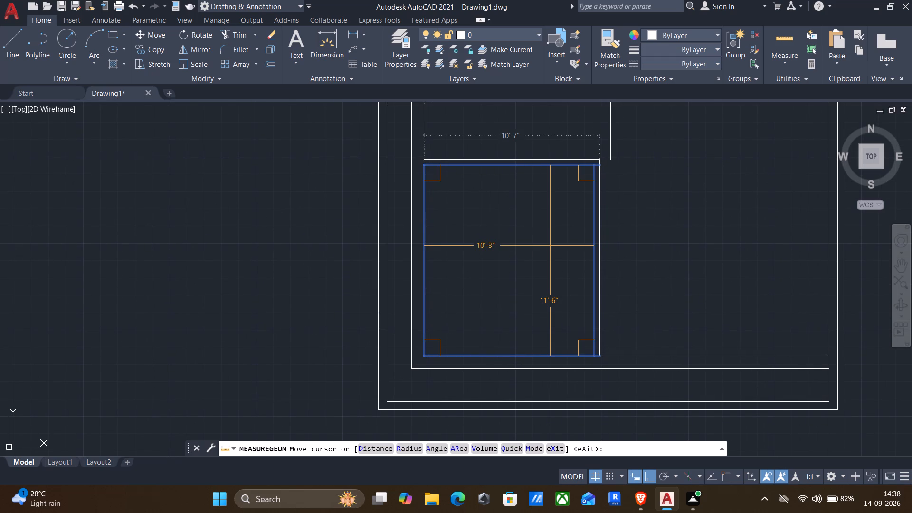
{"action": "key", "text": "Escape"}
Check the outer left wall's full length with a temporary line from its bottom corner to its top corner.
{"action": "key", "text": "l"}
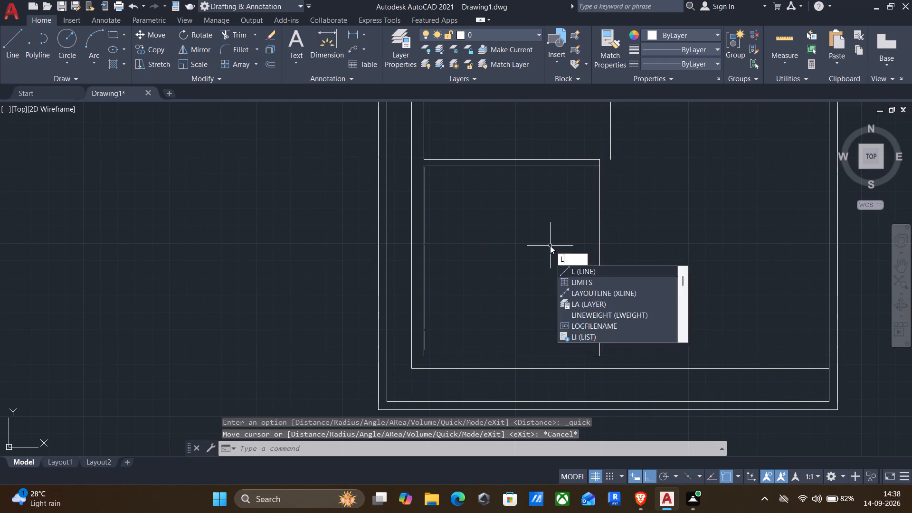
{"action": "key", "text": "Return"}
{"action": "scroll", "coordinate": [510, 266], "scroll_direction": "down", "scroll_amount": 1}
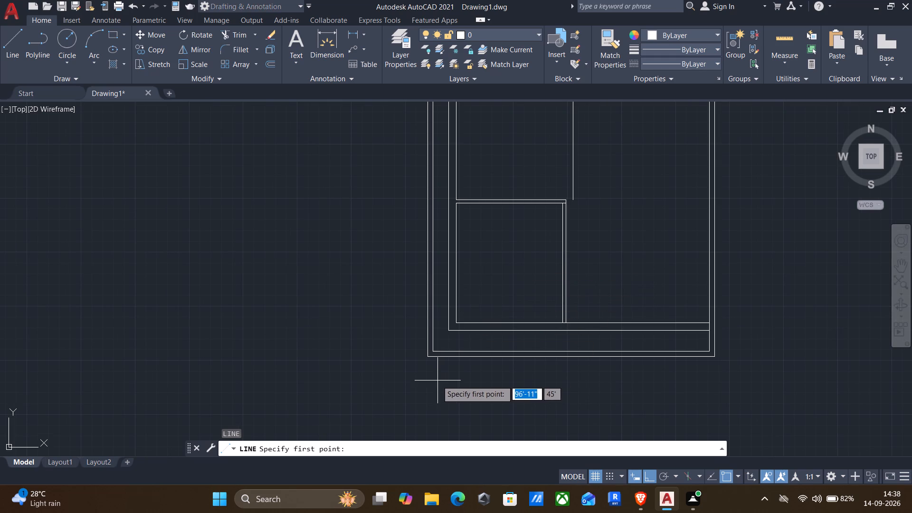
{"action": "left_click", "coordinate": [428, 357]}
{"action": "middle_click_drag", "start_coordinate": [420, 253], "coordinate": [424, 406]}
{"action": "scroll", "coordinate": [411, 274], "scroll_direction": "down", "scroll_amount": 1}
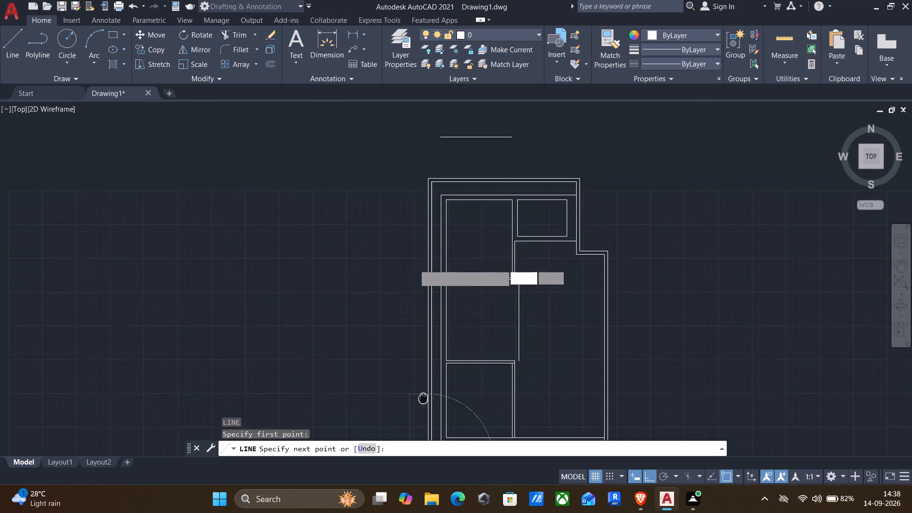
{"action": "middle_click_drag", "start_coordinate": [424, 406], "coordinate": [427, 428]}
{"action": "scroll", "coordinate": [425, 206], "scroll_direction": "up", "scroll_amount": 2}
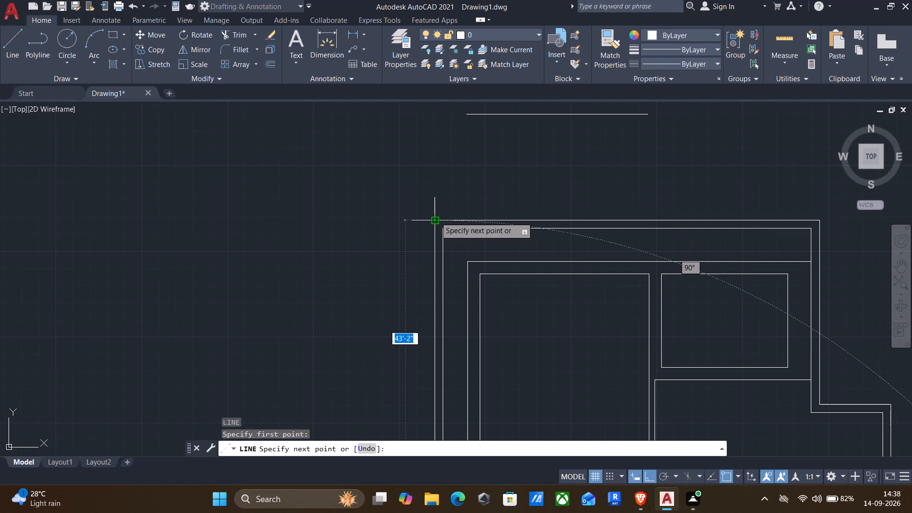
{"action": "scroll", "coordinate": [436, 217], "scroll_direction": "down", "scroll_amount": 1}
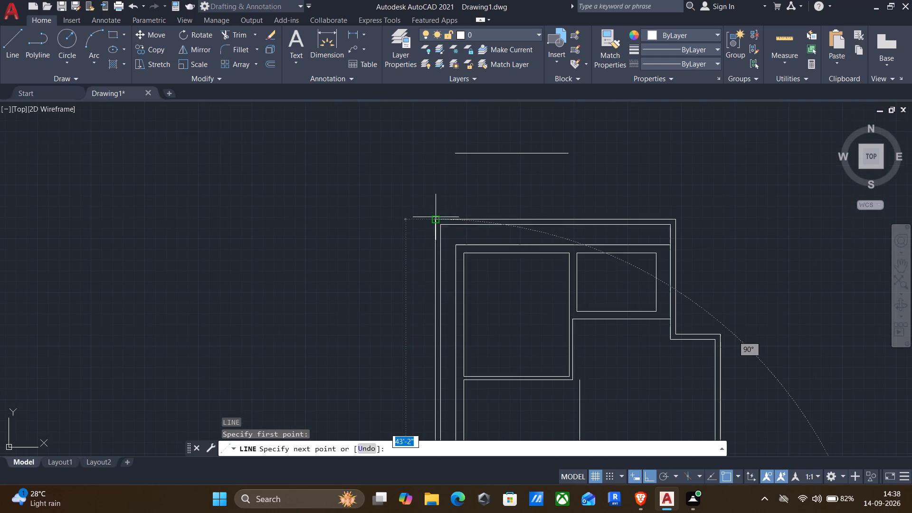
{"action": "key", "text": "Escape"}
Start a line at the interior wall's outer top-left corner and run it 38'8" straight down.
{"action": "middle_click_drag", "start_coordinate": [432, 286], "coordinate": [466, 158]}
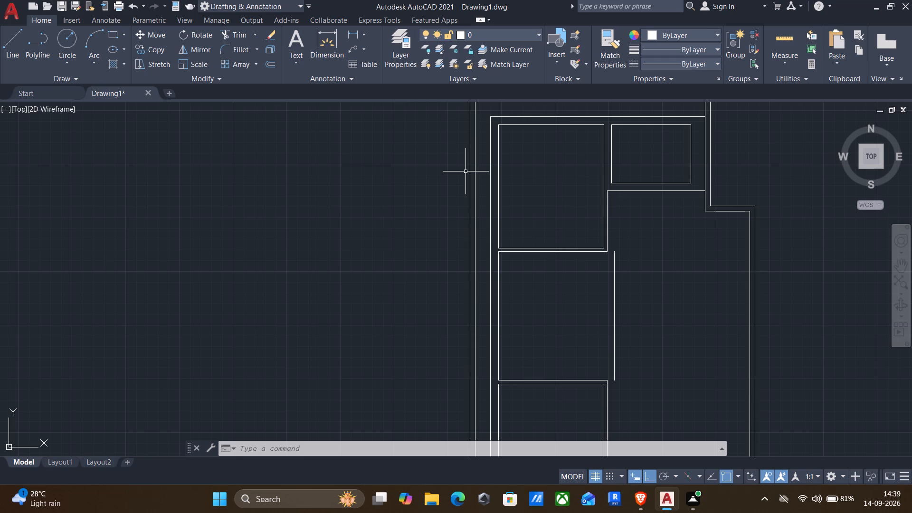
{"action": "key", "text": "l"}
{"action": "key", "text": "Return"}
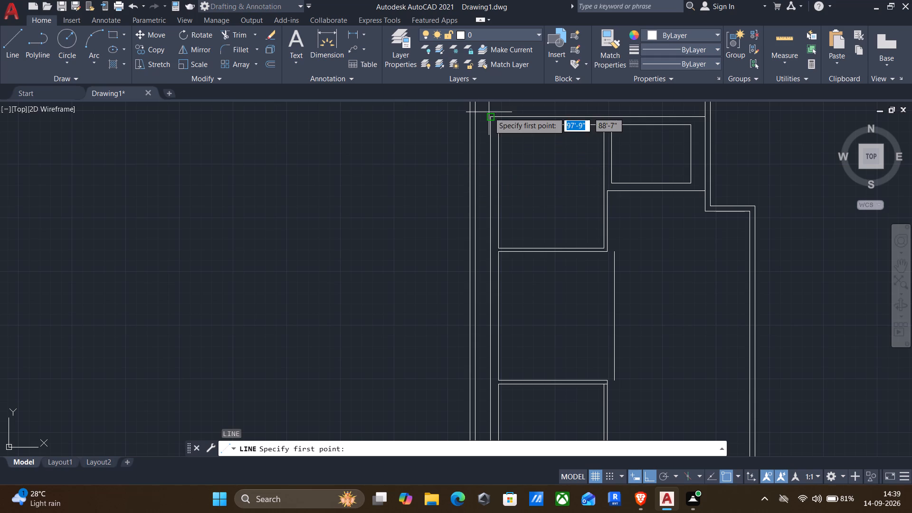
{"action": "left_click", "coordinate": [493, 119]}
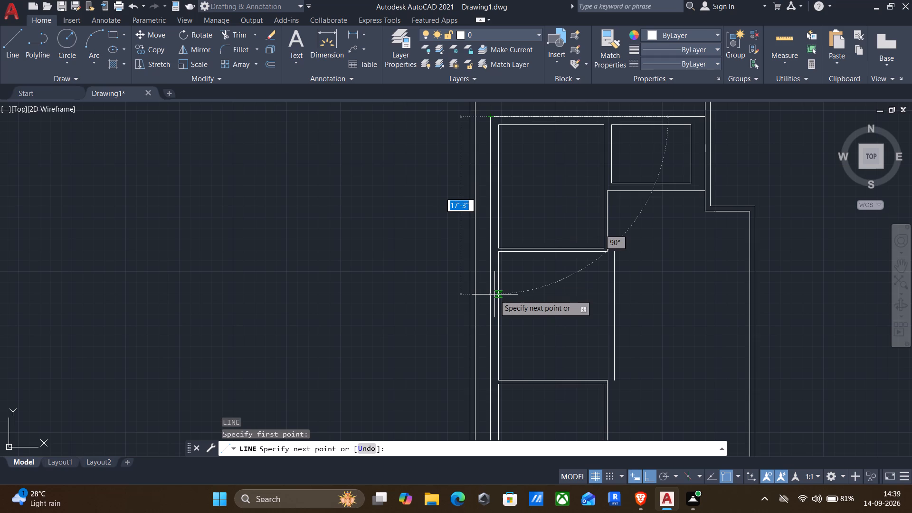
{"action": "type", "text": "38'8\""}
{"action": "key", "text": "Return"}
Continue the line horizontally rightward for about 24' as the interior wall's new bottom line, stopping short of the right outer wall.
{"action": "scroll", "coordinate": [502, 339], "scroll_direction": "down", "scroll_amount": 2}
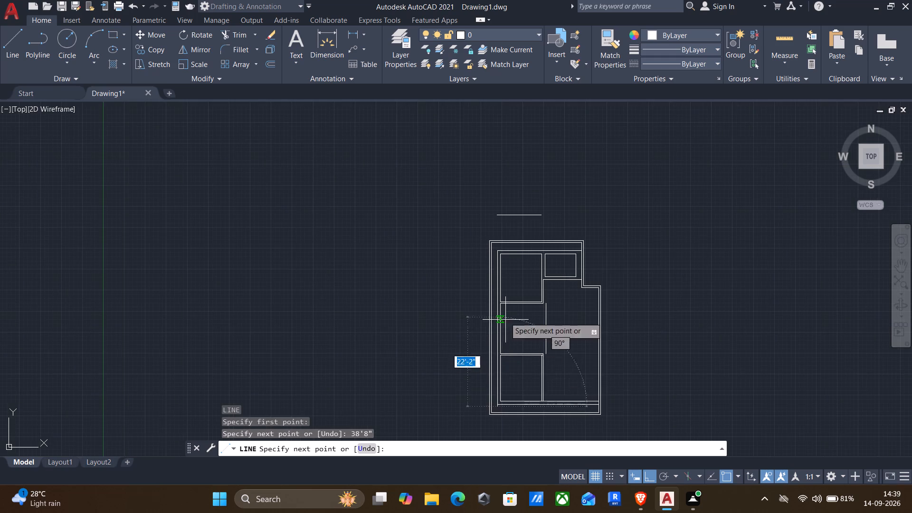
{"action": "middle_click_drag", "start_coordinate": [506, 348], "coordinate": [506, 273]}
{"action": "scroll", "coordinate": [506, 273], "scroll_direction": "down", "scroll_amount": 1}
{"action": "scroll", "coordinate": [563, 305], "scroll_direction": "up", "scroll_amount": 3}
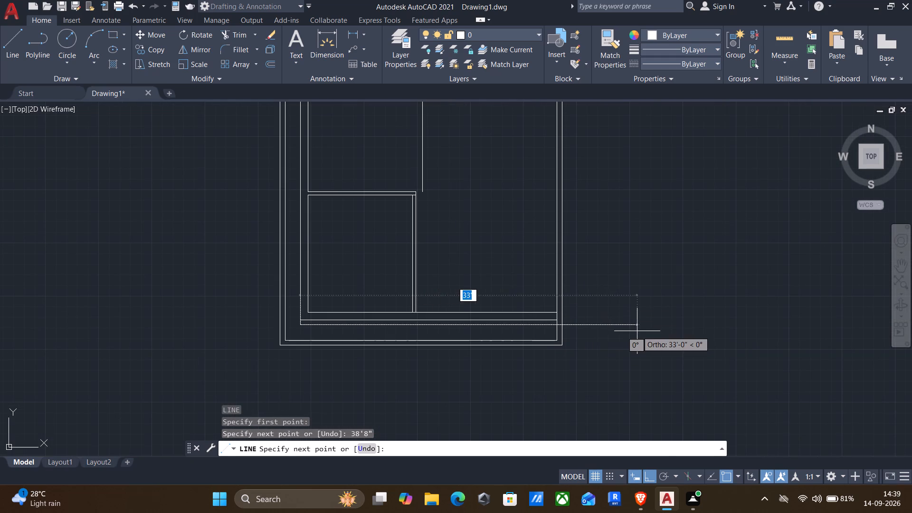
{"action": "scroll", "coordinate": [637, 331], "scroll_direction": "up", "scroll_amount": 1}
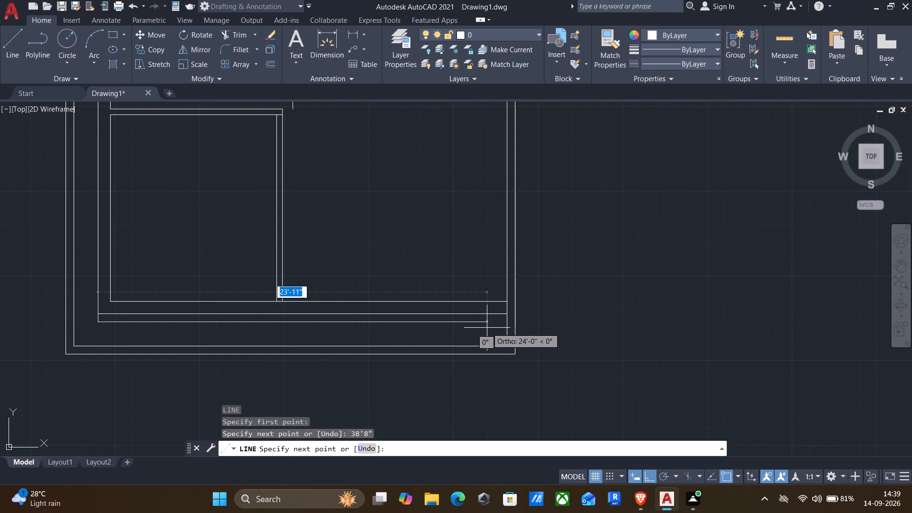
{"action": "left_click", "coordinate": [486, 326]}
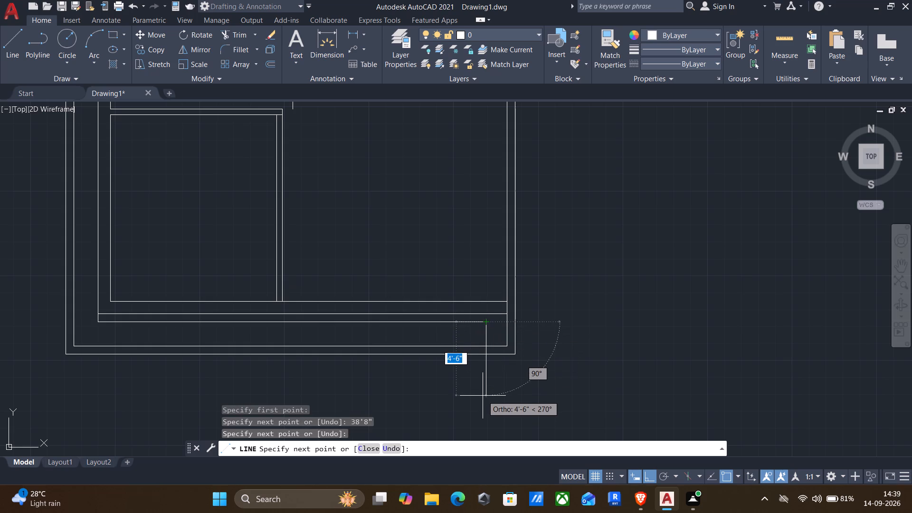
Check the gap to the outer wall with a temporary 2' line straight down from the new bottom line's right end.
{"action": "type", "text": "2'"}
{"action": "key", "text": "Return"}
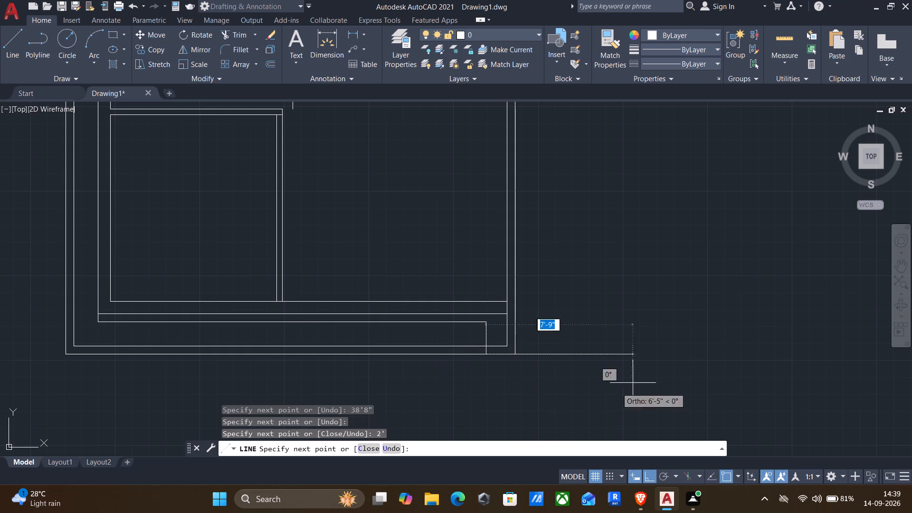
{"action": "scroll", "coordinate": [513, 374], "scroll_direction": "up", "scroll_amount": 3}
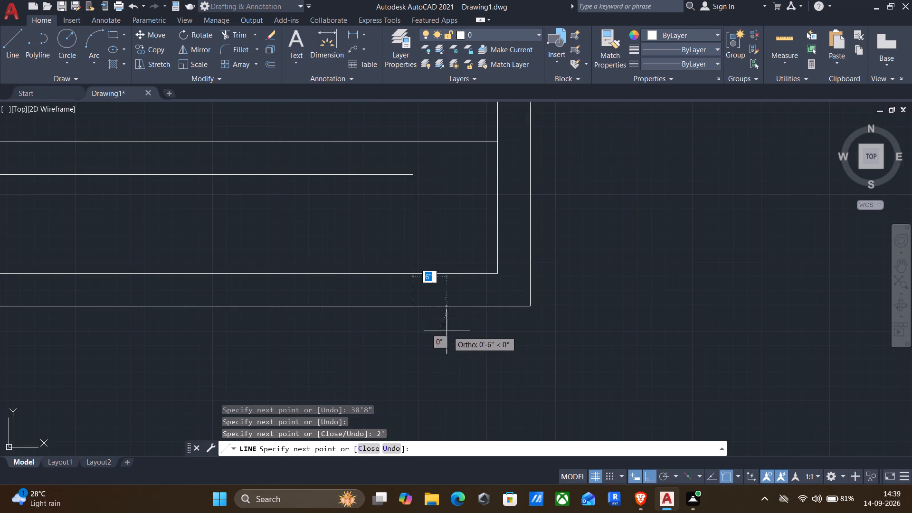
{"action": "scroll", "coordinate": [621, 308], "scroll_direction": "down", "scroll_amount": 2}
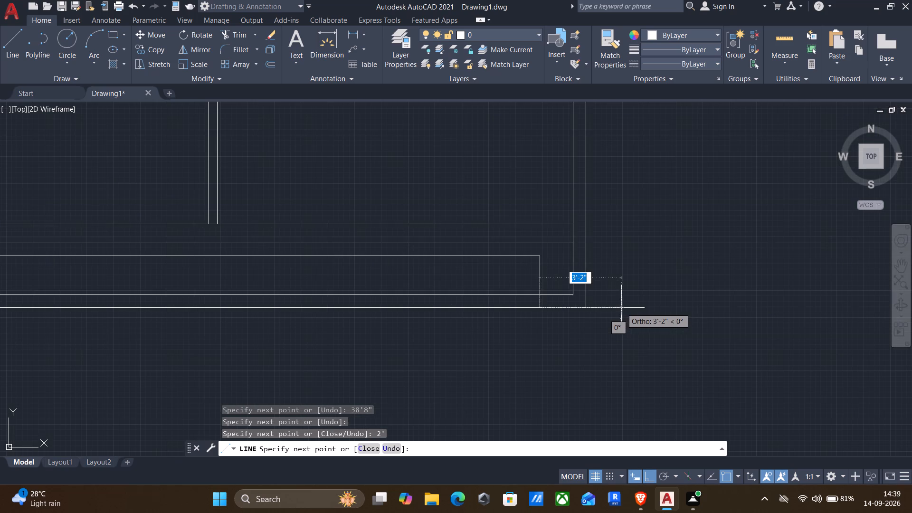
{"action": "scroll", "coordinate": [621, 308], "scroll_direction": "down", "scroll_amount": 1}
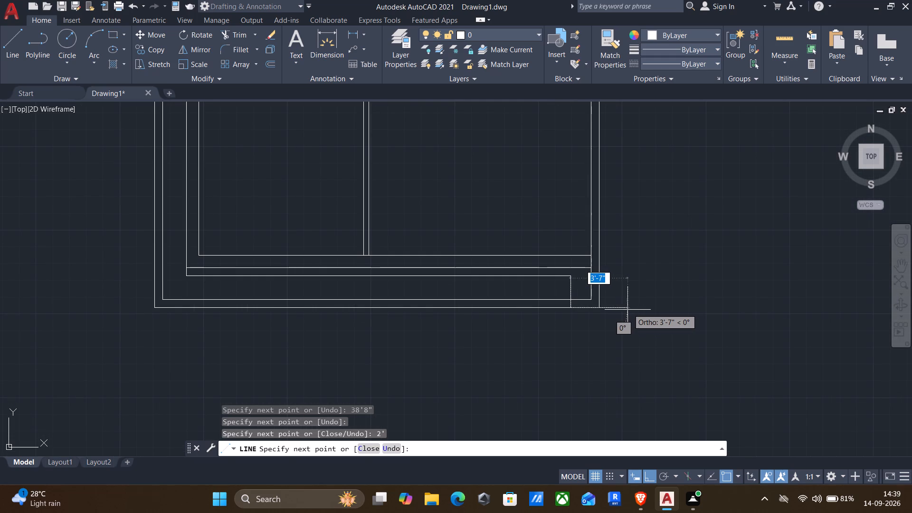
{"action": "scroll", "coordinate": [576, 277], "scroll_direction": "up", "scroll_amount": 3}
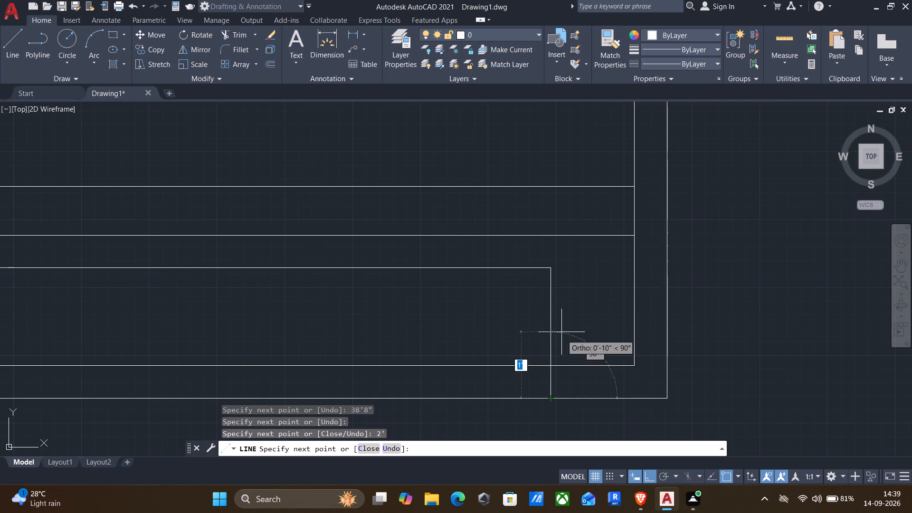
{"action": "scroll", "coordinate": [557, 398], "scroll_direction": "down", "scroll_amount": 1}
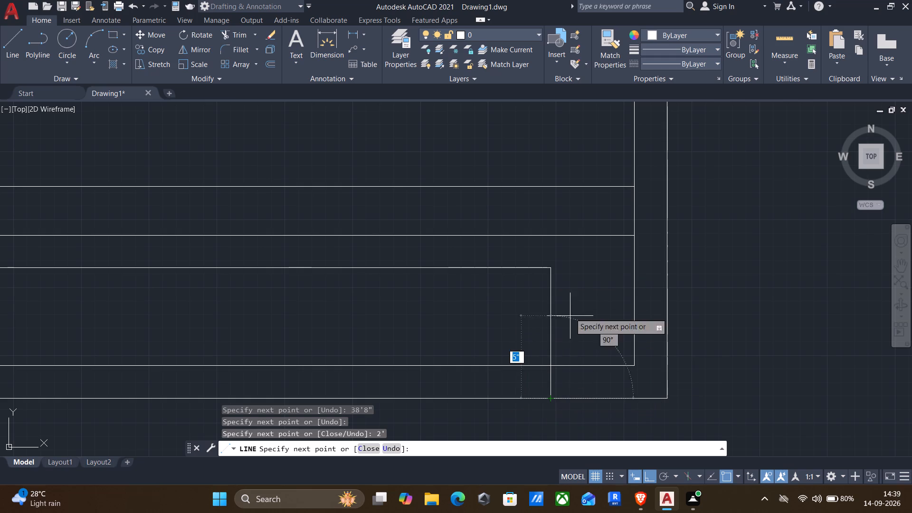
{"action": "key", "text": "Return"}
Erase the bottom-left room's bottom line and the old full-width bottom wall line just above the new one.
{"action": "scroll", "coordinate": [488, 308], "scroll_direction": "down", "scroll_amount": 2}
{"action": "middle_click_drag", "start_coordinate": [469, 313], "coordinate": [718, 309]}
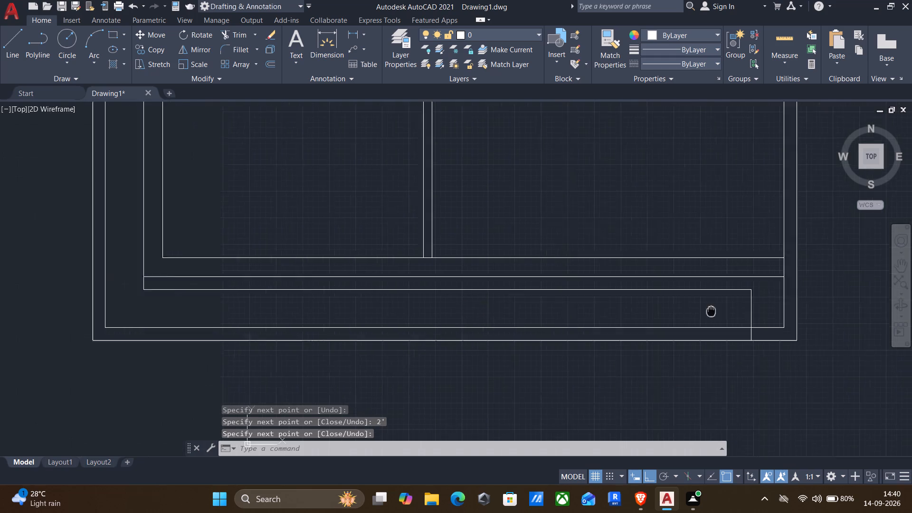
{"action": "middle_click_drag", "start_coordinate": [718, 309], "coordinate": [769, 351]}
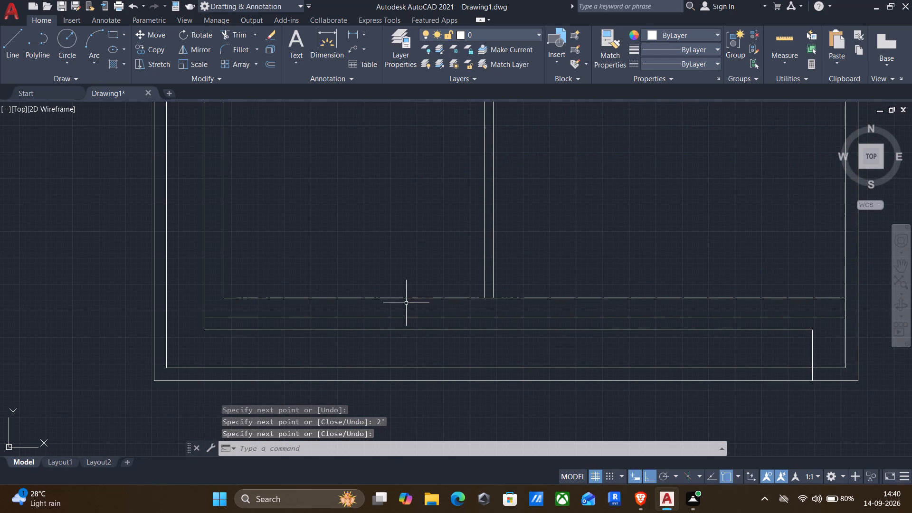
{"action": "left_click", "coordinate": [405, 298]}
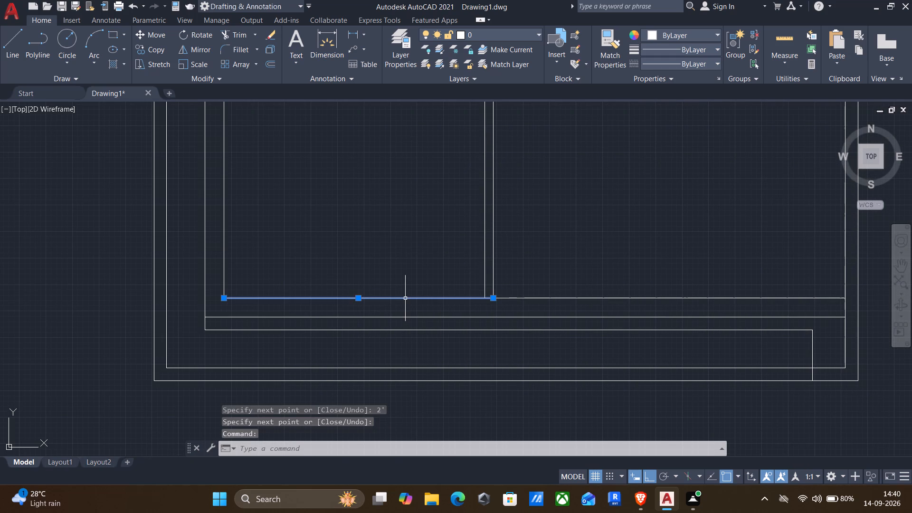
{"action": "key", "text": "Delete"}
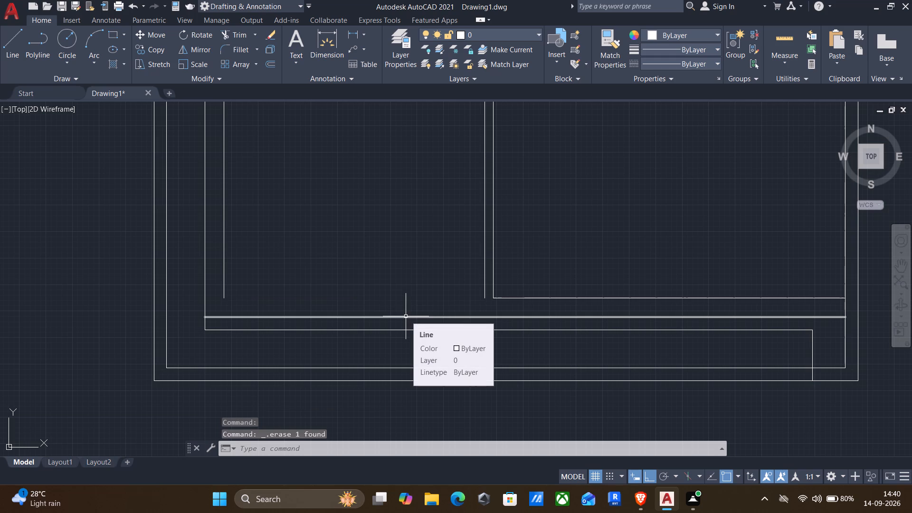
{"action": "left_click", "coordinate": [406, 316]}
{"action": "key", "text": "Delete"}
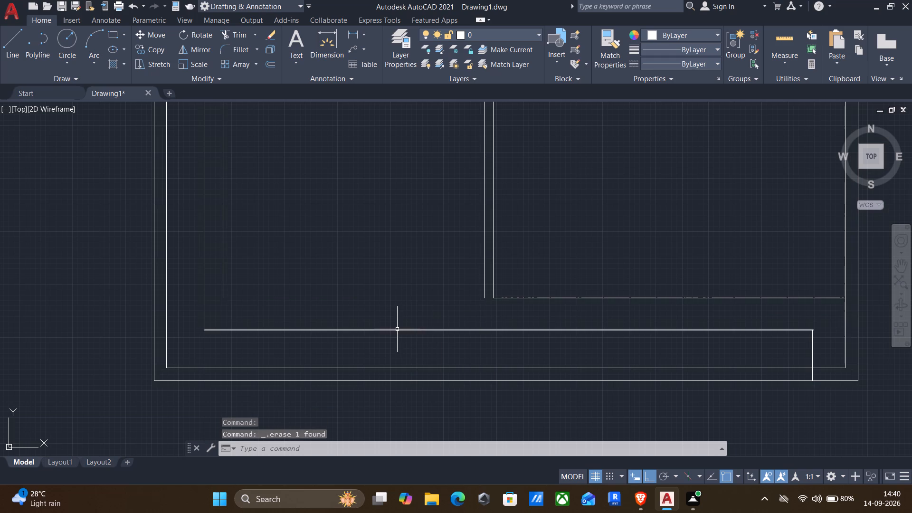
Measure the bottom-left room's width and its height down to the new bottom wall line with Quick measure.
{"action": "scroll", "coordinate": [400, 283], "scroll_direction": "down", "scroll_amount": 2}
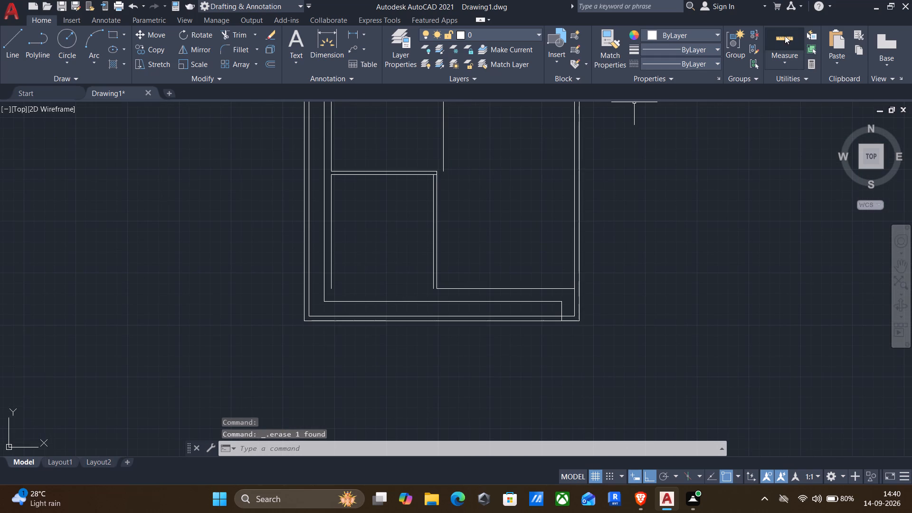
{"action": "left_click", "coordinate": [785, 36]}
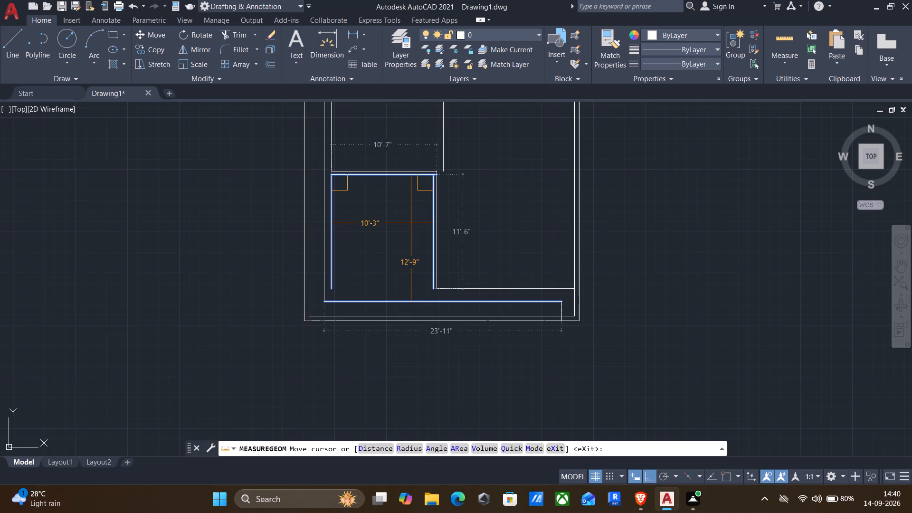
{"action": "key", "text": "Escape"}
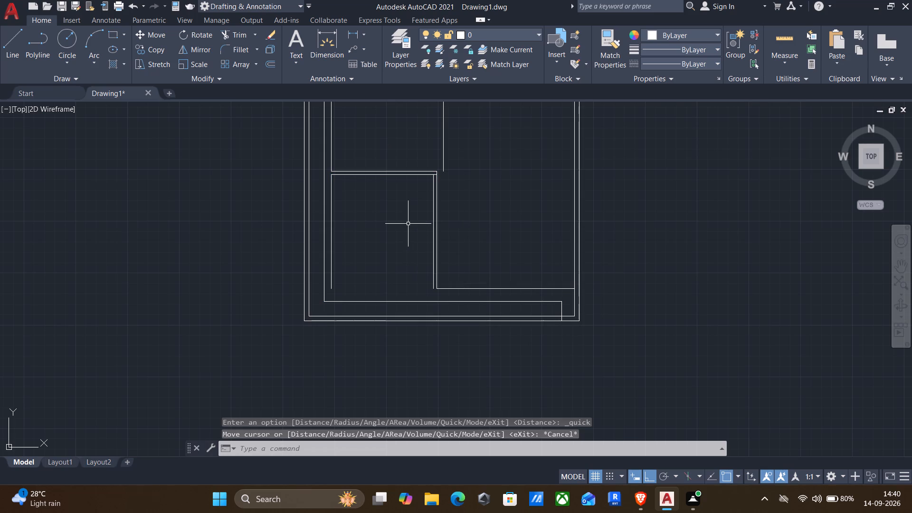
Offset the new bottom wall line 9" upward as the bottom-left room's new bottom side.
{"action": "key", "text": "o"}
{"action": "key", "text": "Return"}
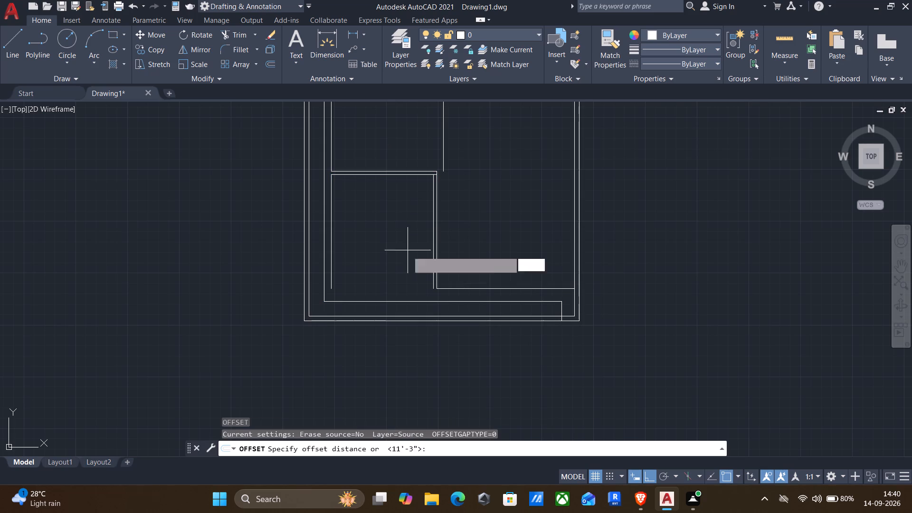
{"action": "left_click", "coordinate": [392, 299]}
{"action": "left_click", "coordinate": [389, 283]}
{"action": "left_click", "coordinate": [377, 302]}
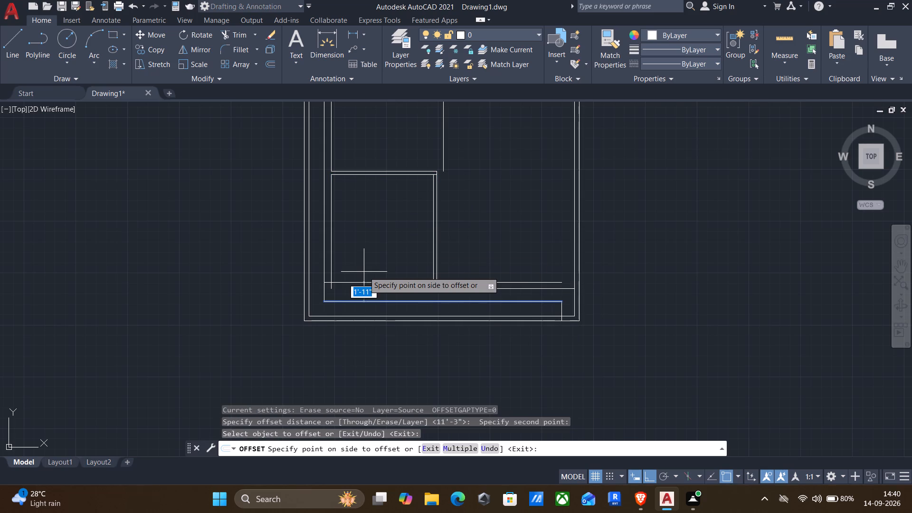
{"action": "type", "text": "9\""}
{"action": "key", "text": "Return"}
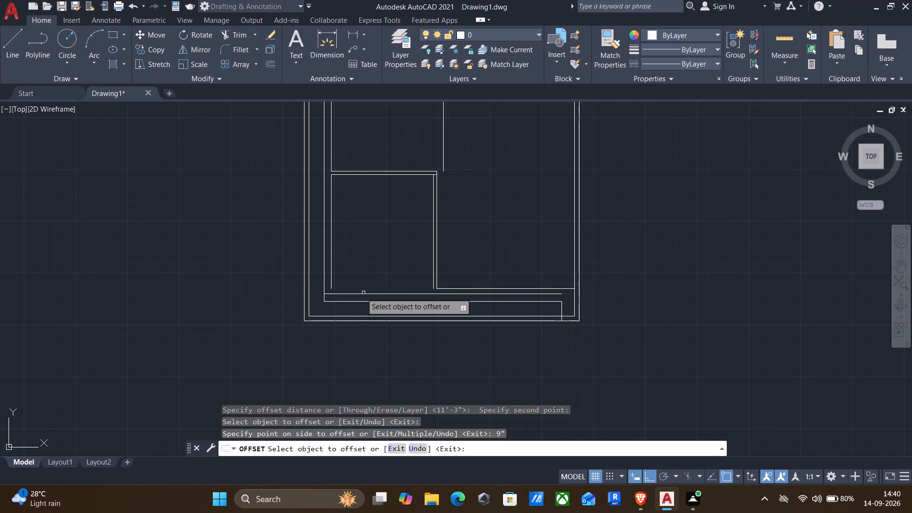
{"action": "middle_click", "coordinate": [368, 289]}
{"action": "key", "text": "Escape"}
Fillet the 9" offset line with the bottom-left room's inner left and right lines into square corners.
{"action": "key", "text": "f"}
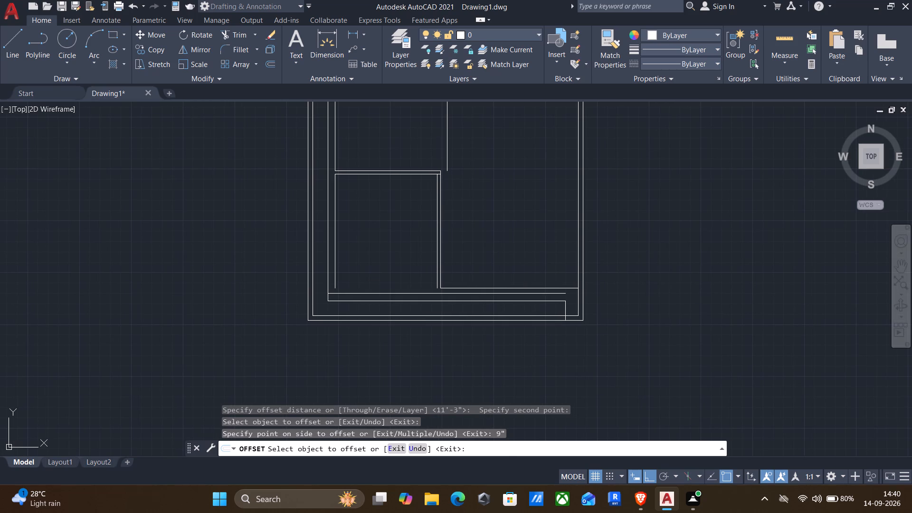
{"action": "key", "text": "Return"}
{"action": "scroll", "coordinate": [342, 297], "scroll_direction": "up", "scroll_amount": 2}
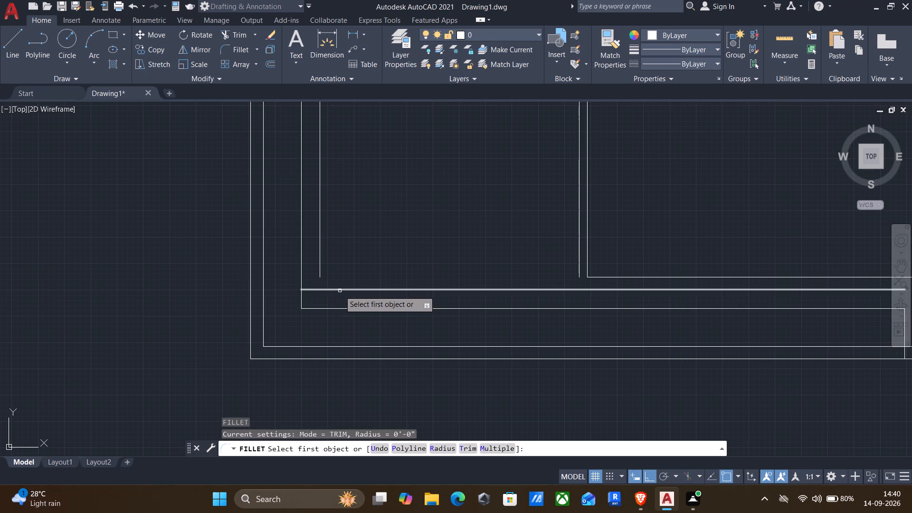
{"action": "left_click", "coordinate": [340, 291]}
{"action": "left_click", "coordinate": [319, 256]}
{"action": "scroll", "coordinate": [334, 271], "scroll_direction": "down", "scroll_amount": 1}
{"action": "middle_click_drag", "start_coordinate": [463, 311], "coordinate": [440, 331]}
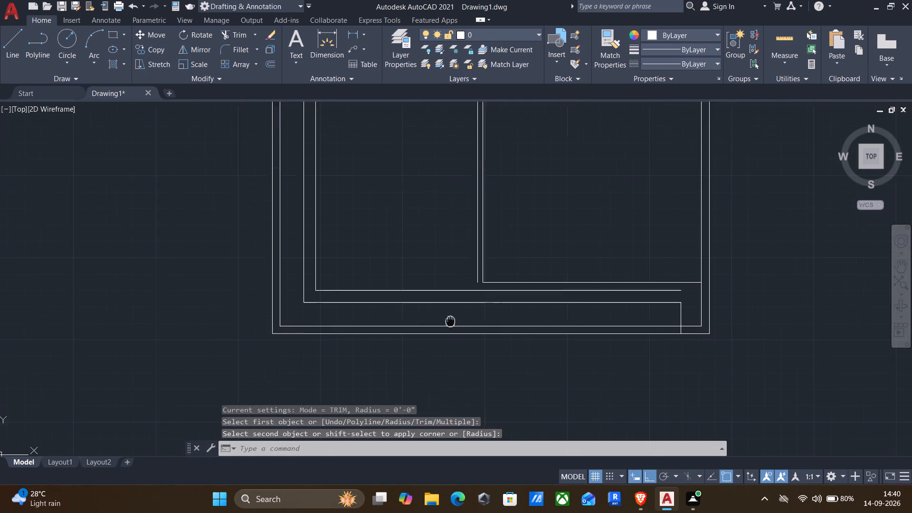
{"action": "middle_click_drag", "start_coordinate": [440, 331], "coordinate": [433, 340]}
{"action": "key", "text": "Return"}
{"action": "left_click", "coordinate": [442, 312]}
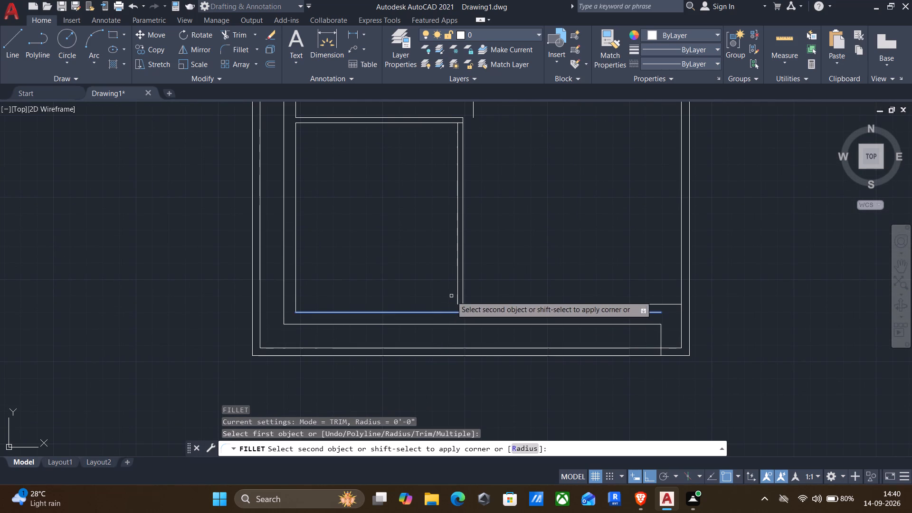
{"action": "left_click", "coordinate": [457, 284]}
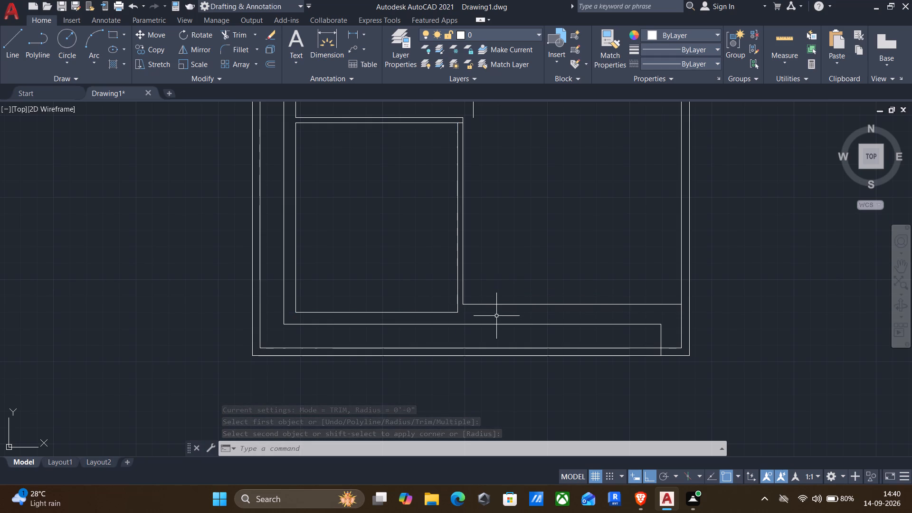
Erase the leftover horizontal line running from the bottom-left room's partition to the right outer wall.
{"action": "left_click", "coordinate": [491, 304]}
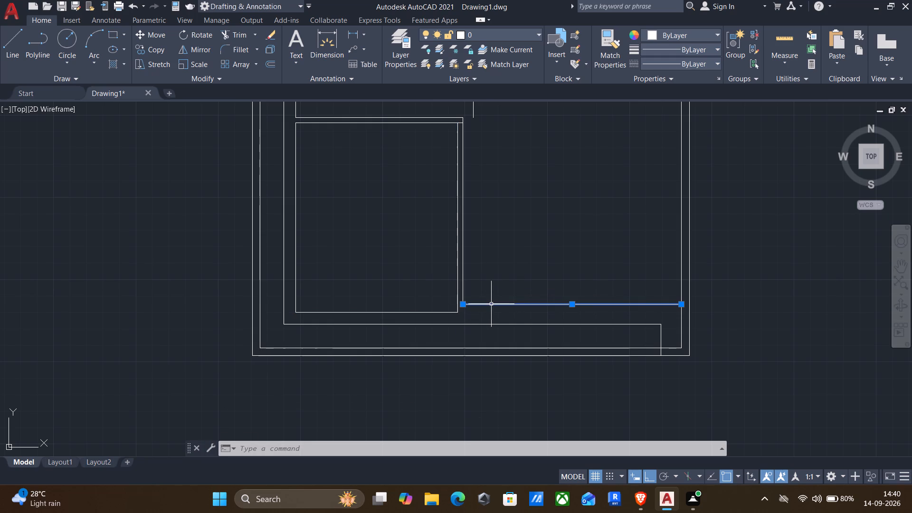
{"action": "key", "text": "Delete"}
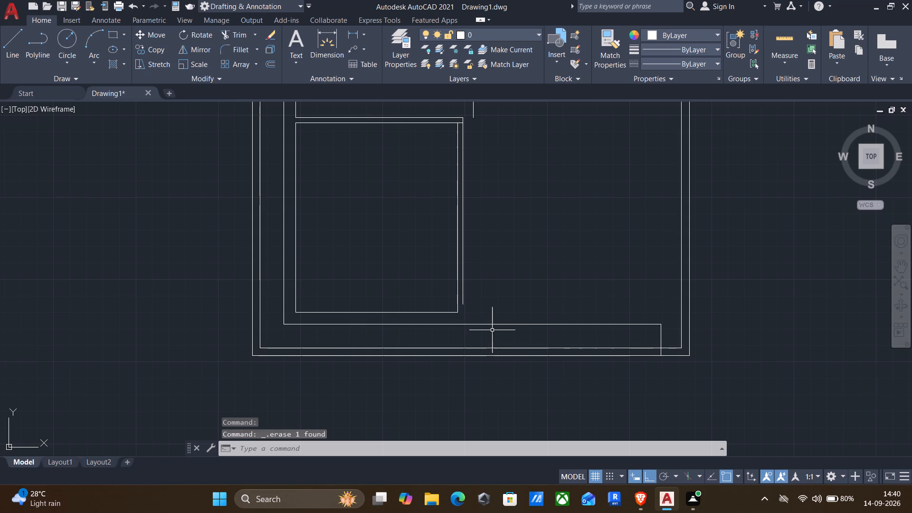
Check the widths and heights of the rooms along the left side with Quick measure.
{"action": "left_click", "coordinate": [785, 32]}
{"action": "middle_click_drag", "start_coordinate": [423, 167], "coordinate": [473, 315]}
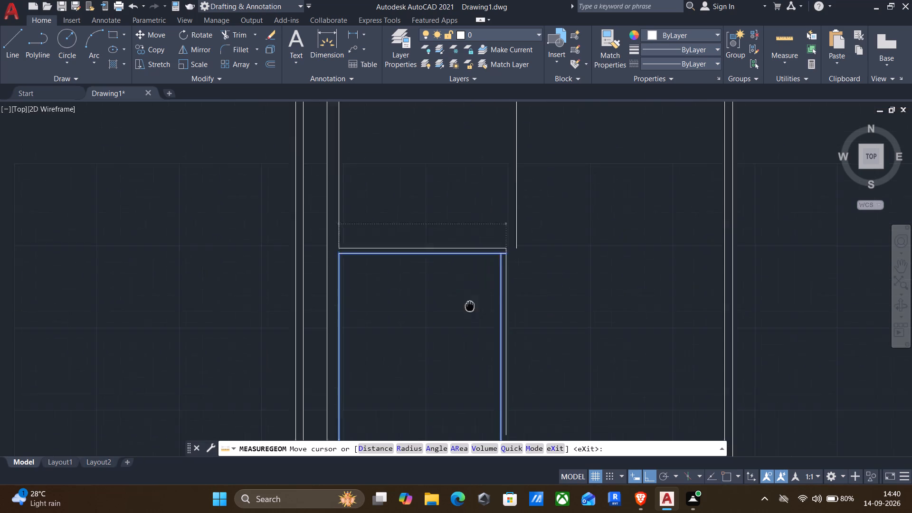
{"action": "middle_click_drag", "start_coordinate": [473, 315], "coordinate": [466, 320]}
{"action": "scroll", "coordinate": [450, 193], "scroll_direction": "down", "scroll_amount": 1}
{"action": "middle_click_drag", "start_coordinate": [450, 192], "coordinate": [465, 330]}
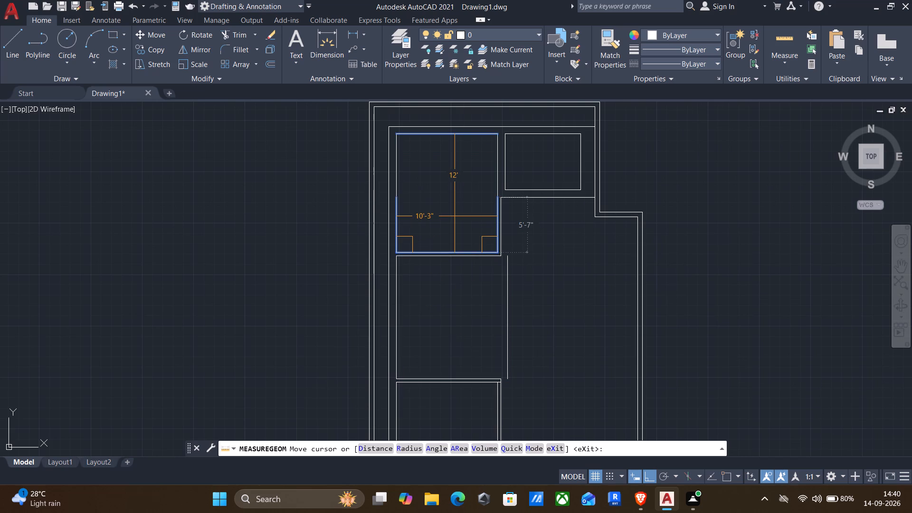
{"action": "middle_click_drag", "start_coordinate": [455, 216], "coordinate": [462, 161]}
{"action": "middle_click_drag", "start_coordinate": [453, 326], "coordinate": [478, 191]}
{"action": "middle_click_drag", "start_coordinate": [477, 285], "coordinate": [476, 271]}
{"action": "key", "text": "Escape"}
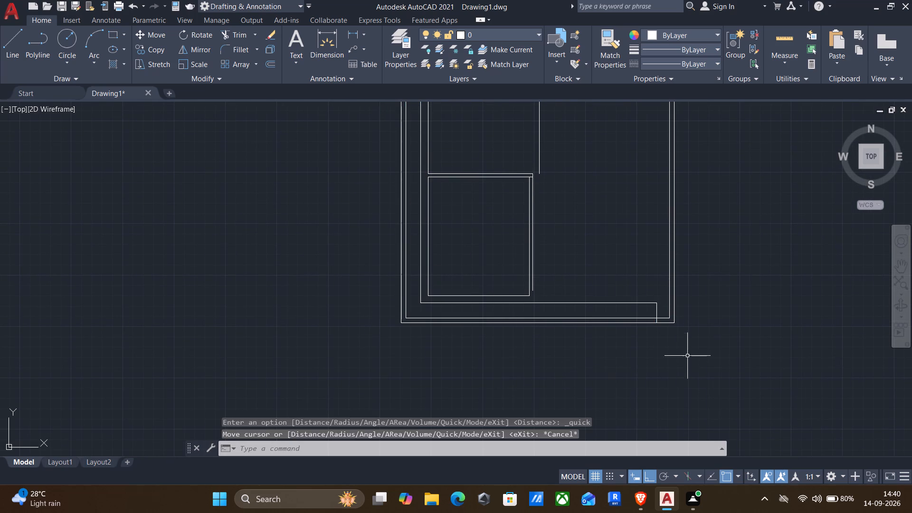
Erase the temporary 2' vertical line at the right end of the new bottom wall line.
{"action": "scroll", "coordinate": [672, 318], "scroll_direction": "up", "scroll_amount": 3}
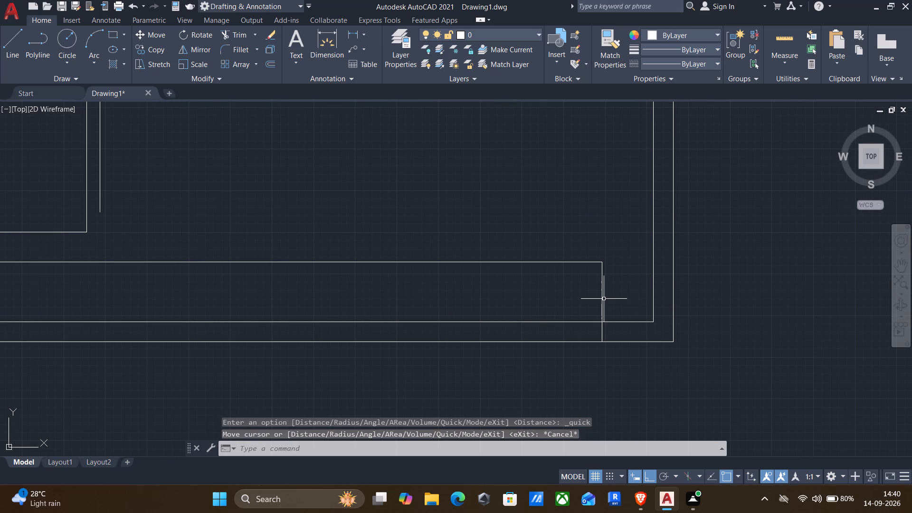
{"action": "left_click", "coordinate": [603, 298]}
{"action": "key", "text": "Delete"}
Offset the bottom-left room's outer right partition line 7'4" to the right.
{"action": "scroll", "coordinate": [606, 332], "scroll_direction": "down", "scroll_amount": 2}
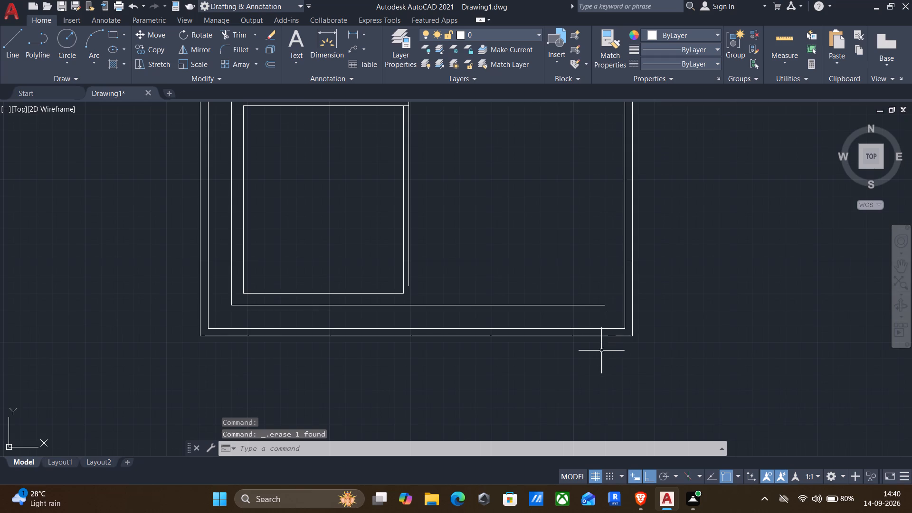
{"action": "middle_click_drag", "start_coordinate": [601, 351], "coordinate": [634, 400]}
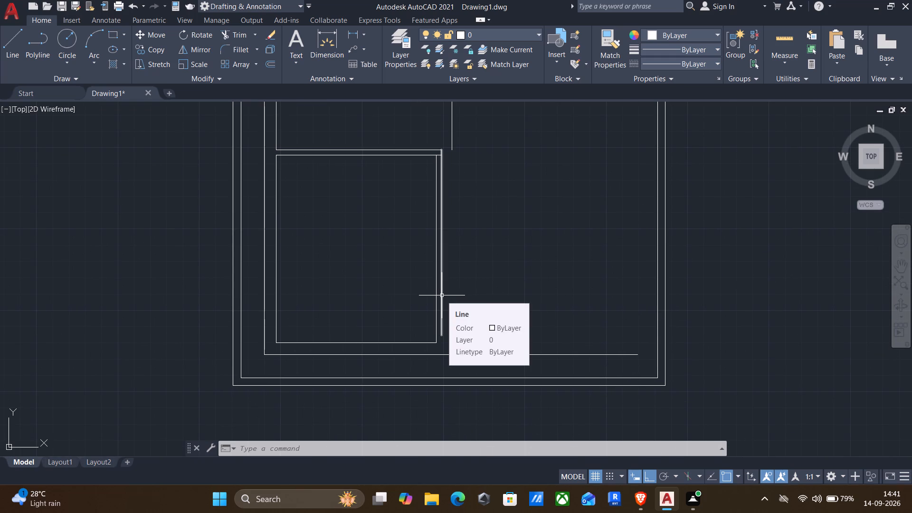
{"action": "key", "text": "o"}
{"action": "key", "text": "Return"}
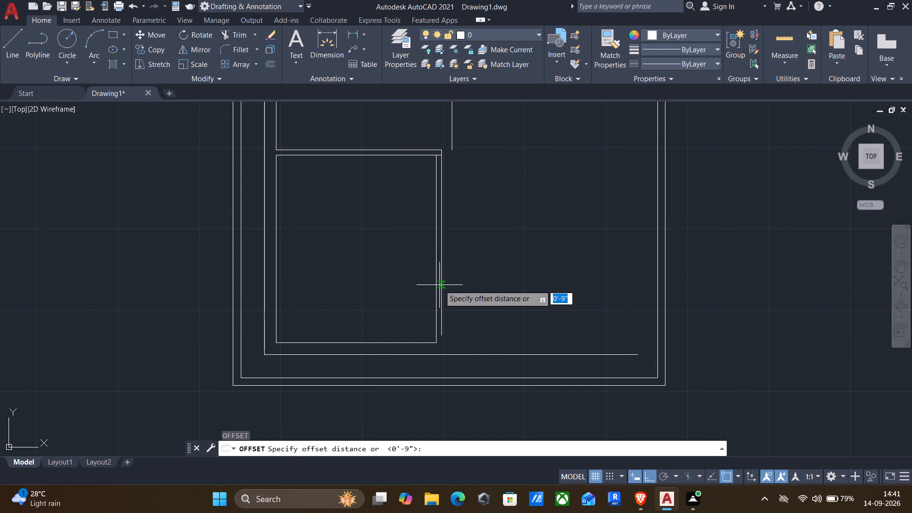
{"action": "left_click", "coordinate": [439, 285]}
{"action": "left_click", "coordinate": [450, 283]}
{"action": "left_click", "coordinate": [440, 262]}
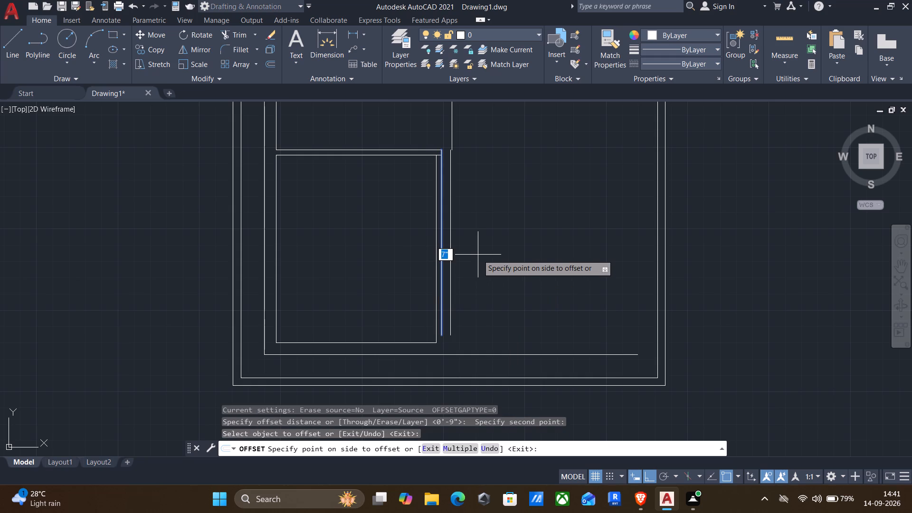
{"action": "type", "text": "7'4\""}
{"action": "key", "text": "Return"}
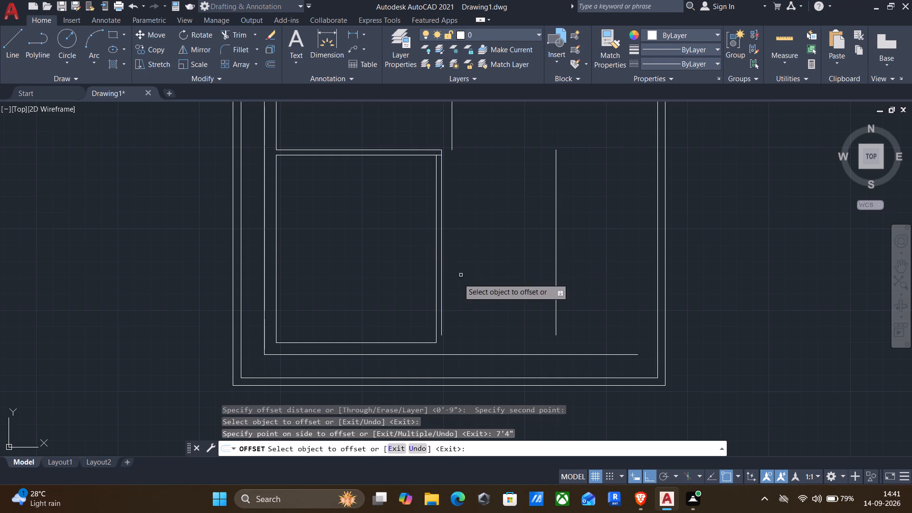
Offset the bottom-left room's inner right line 9" to the right.
{"action": "left_click", "coordinate": [436, 296]}
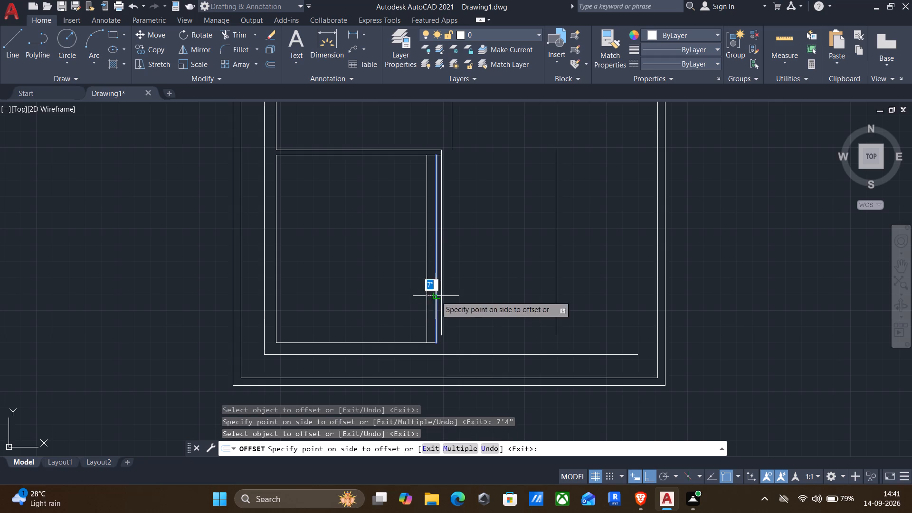
{"action": "type", "text": "9\""}
{"action": "key", "text": "Return"}
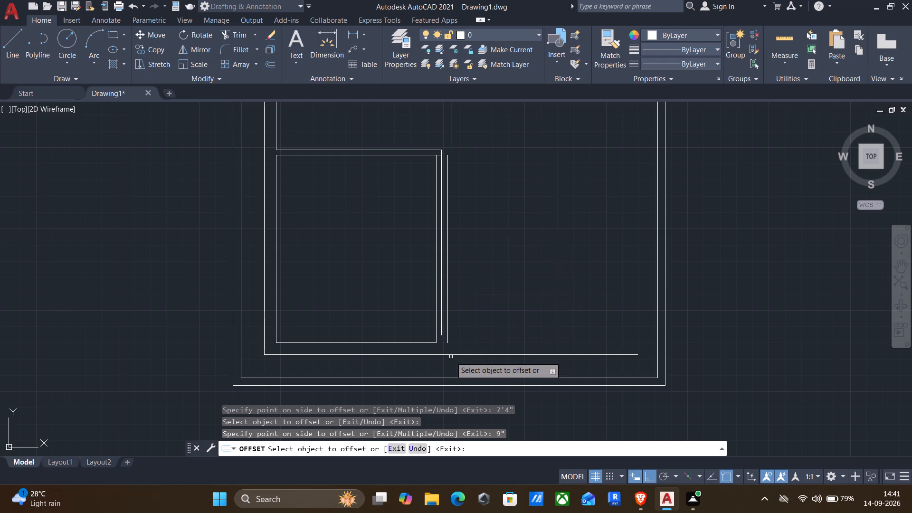
{"action": "key", "text": "Escape"}
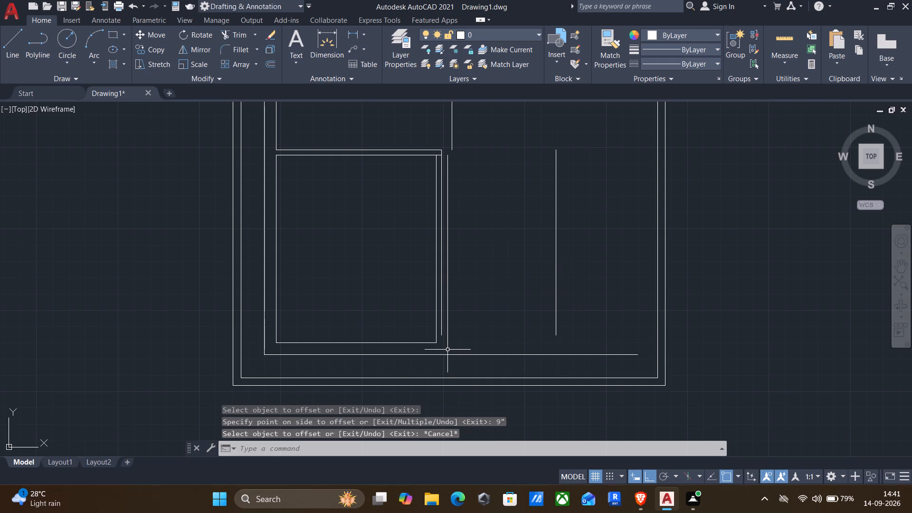
Extend the bottom-left room's inner right line and its 9" offset down to the outer line of the bottom interior wall.
{"action": "key", "text": "e"}
{"action": "key", "text": "x"}
{"action": "key", "text": "Return"}
{"action": "scroll", "coordinate": [442, 340], "scroll_direction": "up", "scroll_amount": 1}
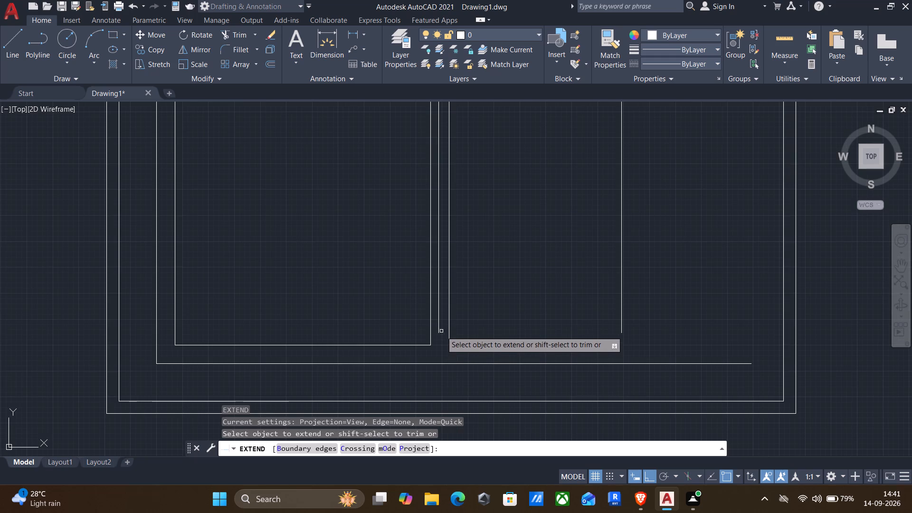
{"action": "left_click", "coordinate": [449, 320]}
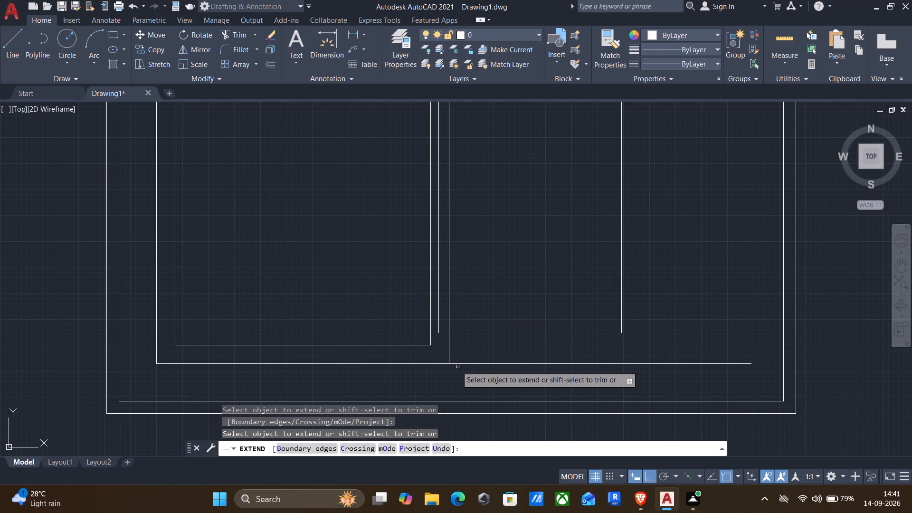
{"action": "left_click", "coordinate": [431, 338]}
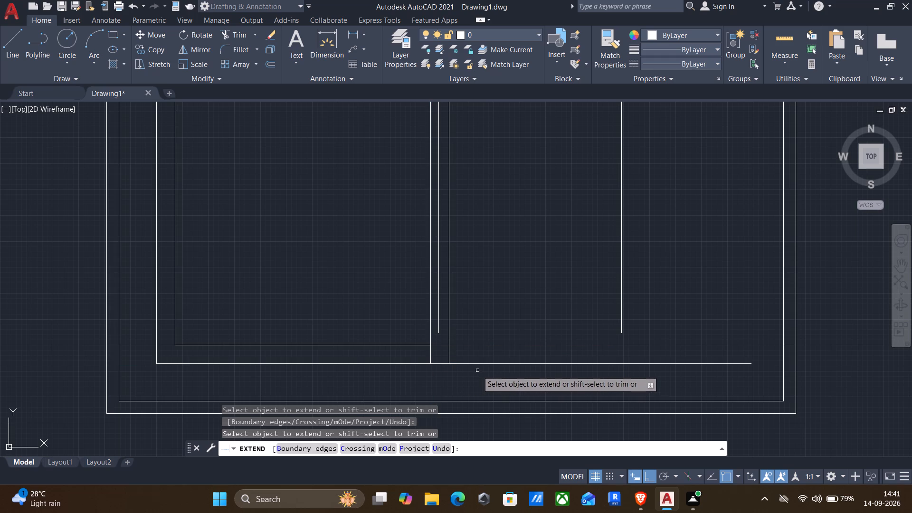
{"action": "key", "text": "Escape"}
Trim the bottom interior wall line between the two extended vertical lines.
{"action": "type", "text": "tr"}
{"action": "key", "text": "Return"}
{"action": "left_click", "coordinate": [437, 364]}
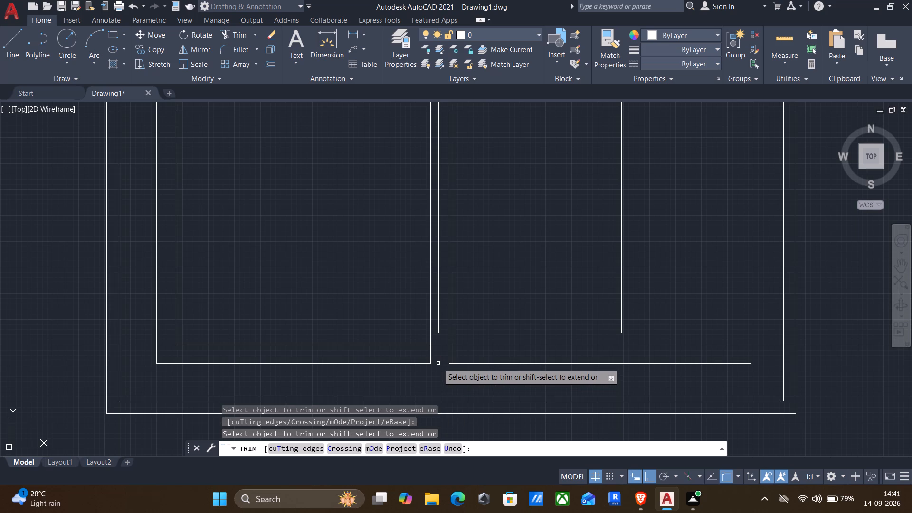
{"action": "key", "text": "Escape"}
Offset the bottom interior wall line right of the vertical wall 9" upward.
{"action": "key", "text": "o"}
{"action": "key", "text": "Return"}
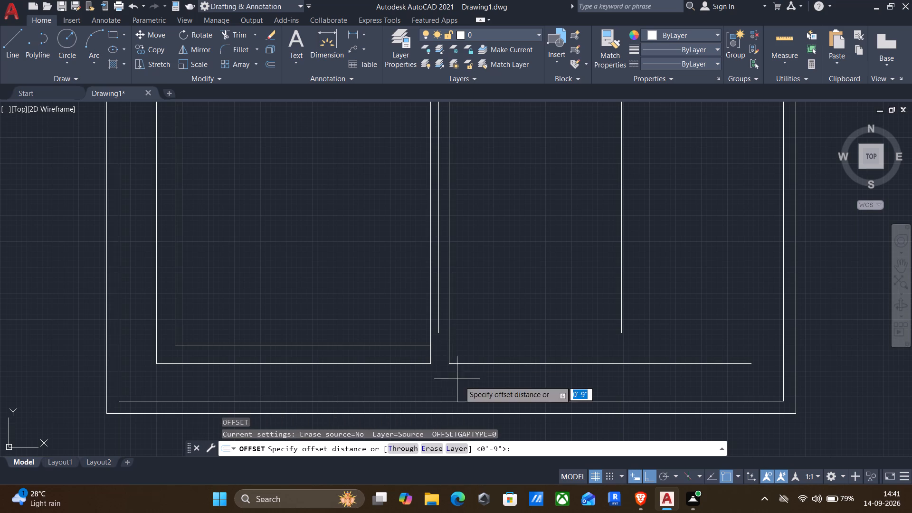
{"action": "left_click", "coordinate": [499, 369]}
{"action": "left_click", "coordinate": [495, 341]}
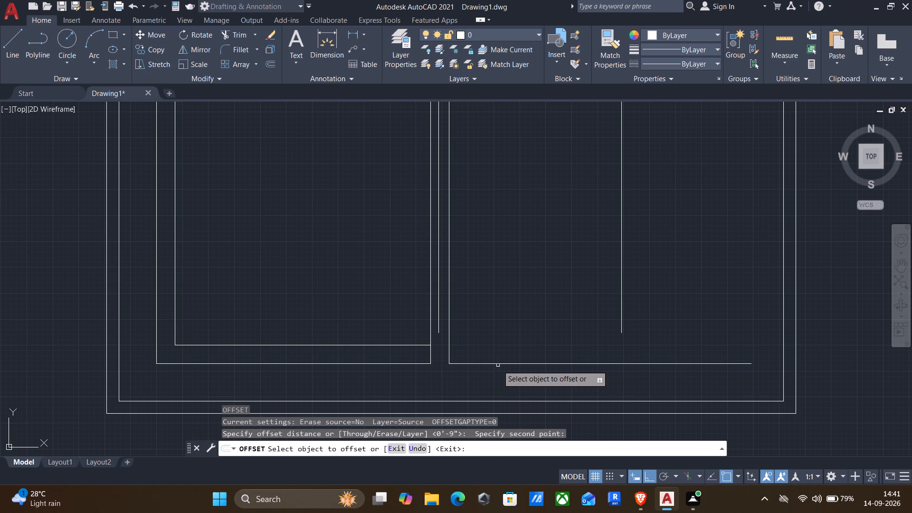
{"action": "left_click", "coordinate": [498, 365]}
{"action": "type", "text": "9\""}
{"action": "key", "text": "Return"}
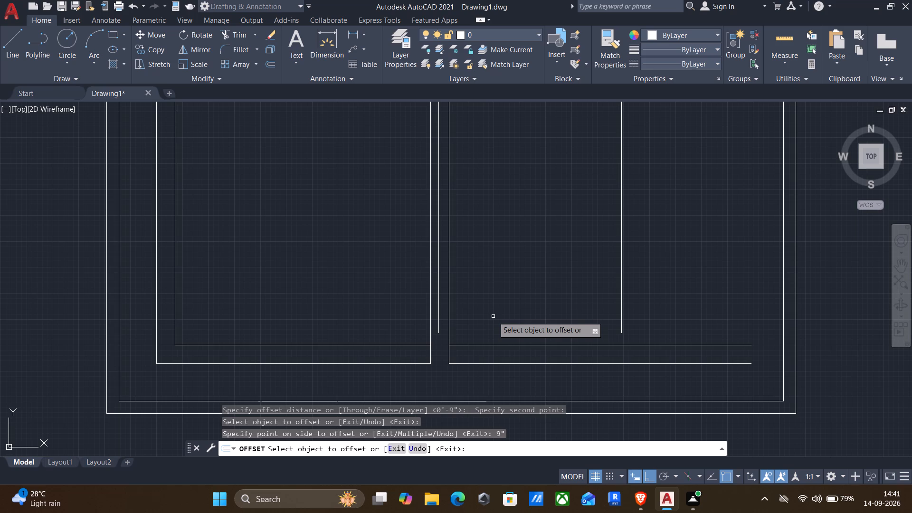
Offset the bottom interior wall's upper line 6'2" upward, and offset the resulting line 9" upward to form a second wall.
{"action": "left_click_drag", "start_coordinate": [494, 343], "coordinate": [494, 322]}
{"action": "left_click_drag", "start_coordinate": [504, 345], "coordinate": [510, 325]}
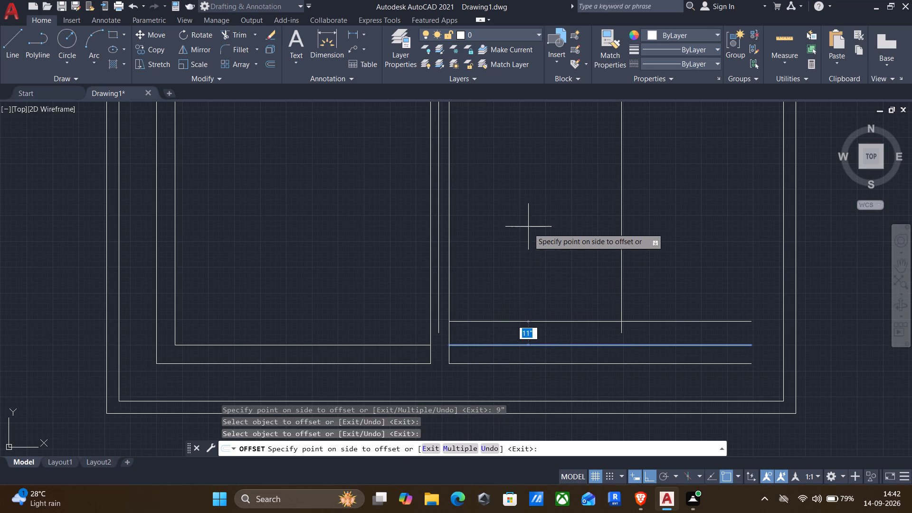
{"action": "type", "text": "6'"}
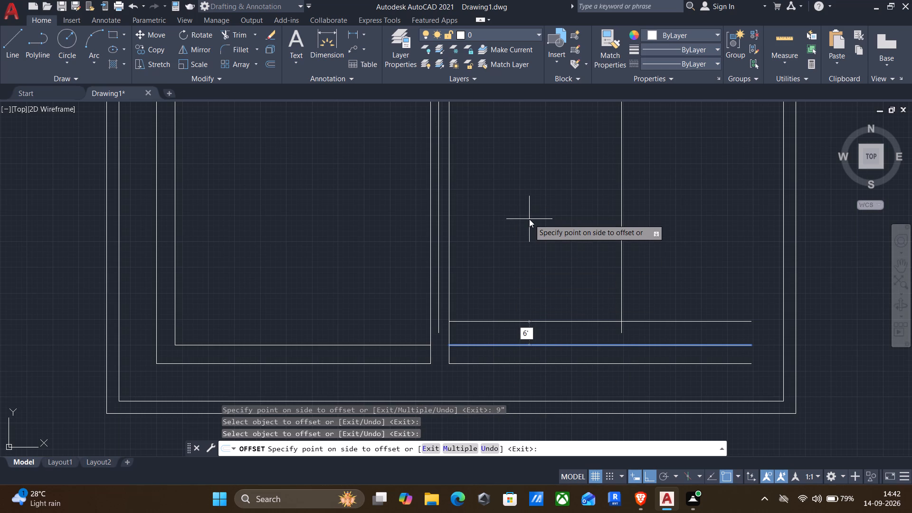
{"action": "type", "text": "2\""}
{"action": "key", "text": "Return"}
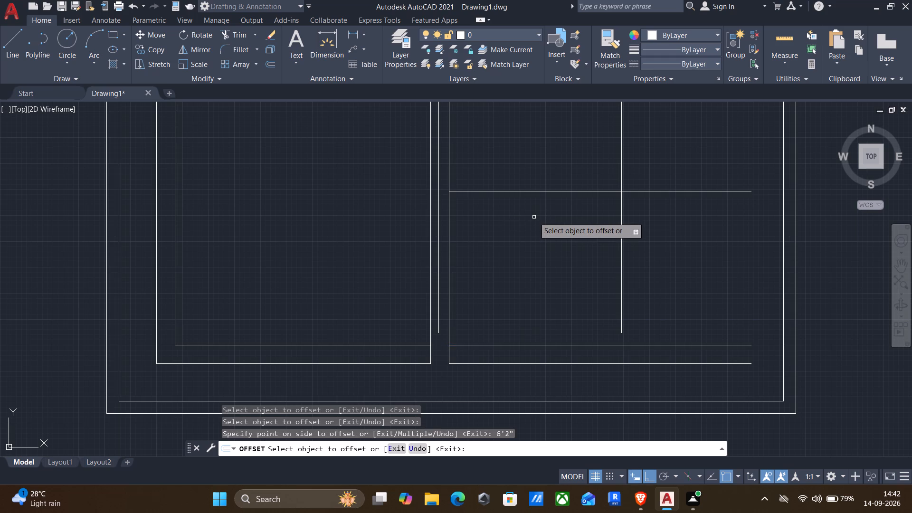
{"action": "left_click", "coordinate": [519, 191]}
{"action": "type", "text": "9\""}
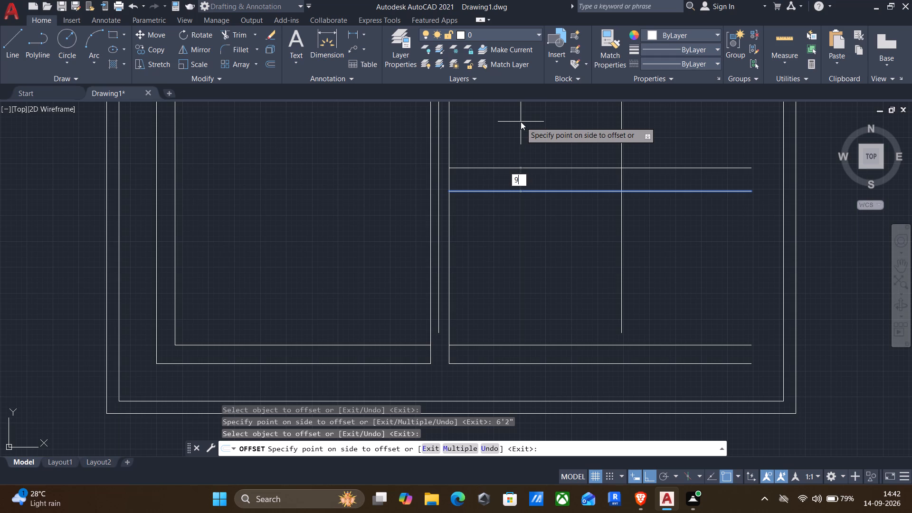
{"action": "key", "text": "Return"}
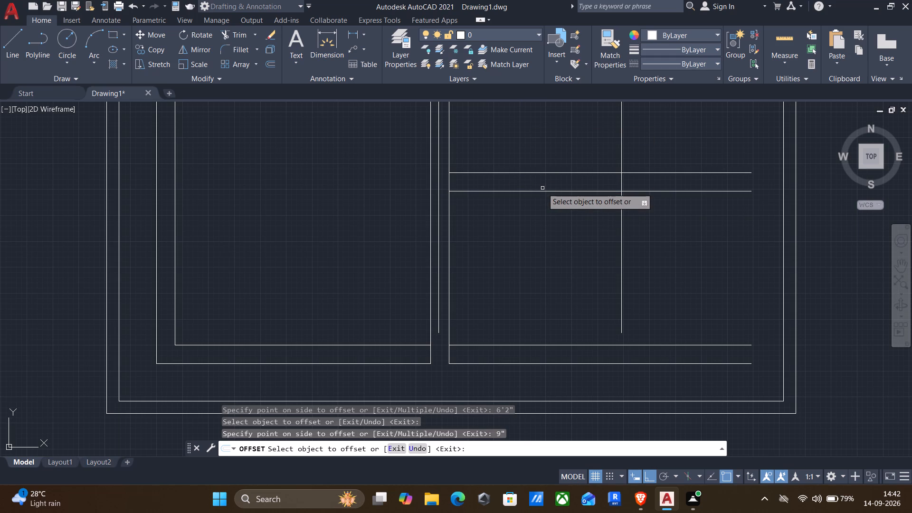
Offset the upper line of the new 9" wall 4' upward, and offset the resulting line 4" upward as a partition.
{"action": "middle_click_drag", "start_coordinate": [542, 188], "coordinate": [524, 304]}
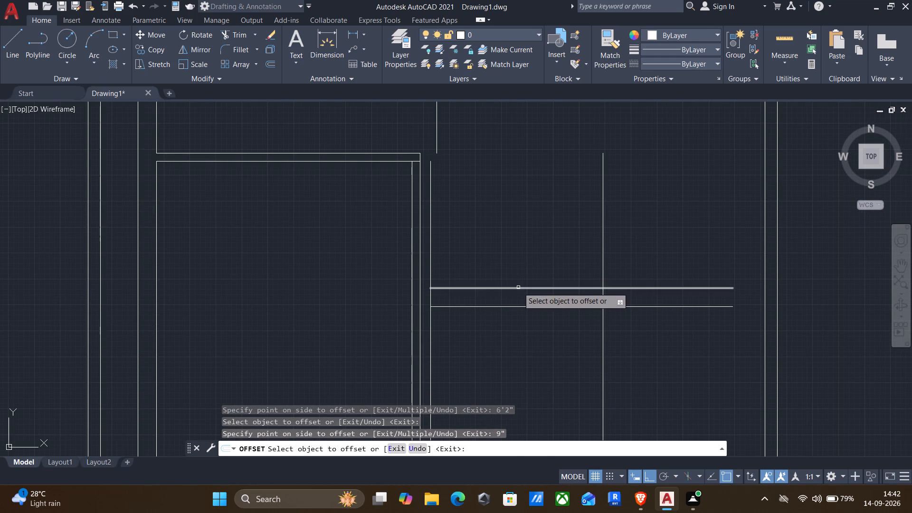
{"action": "left_click", "coordinate": [518, 287]}
{"action": "type", "text": "4'"}
{"action": "key", "text": "Return"}
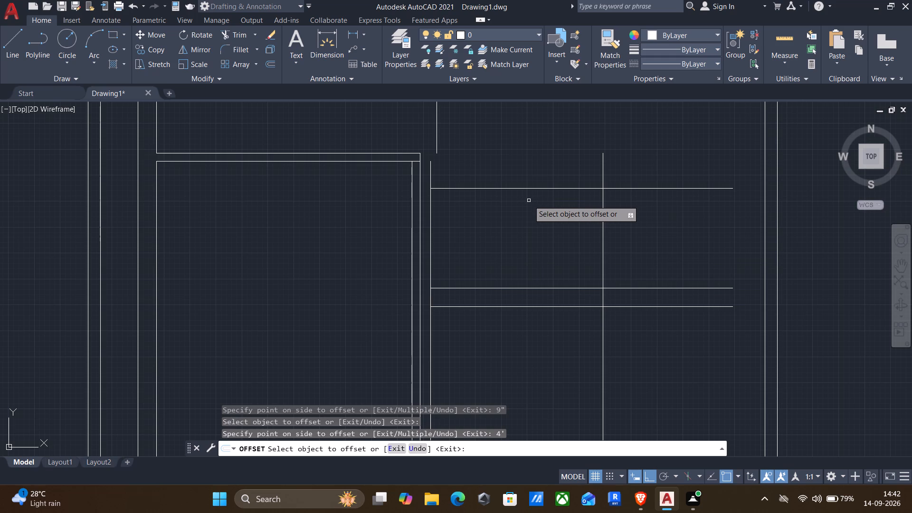
{"action": "left_click", "coordinate": [525, 190]}
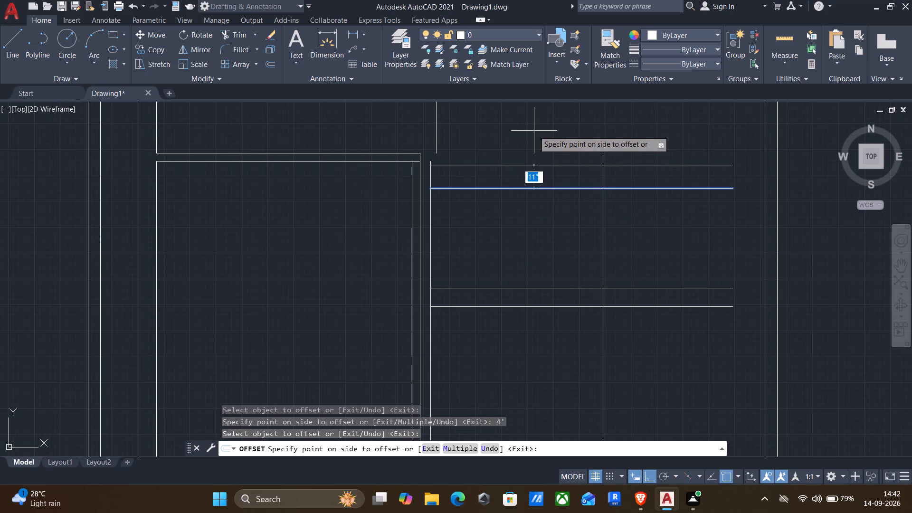
{"action": "type", "text": "4\""}
{"action": "key", "text": "Return"}
{"action": "scroll", "coordinate": [537, 163], "scroll_direction": "down", "scroll_amount": 1}
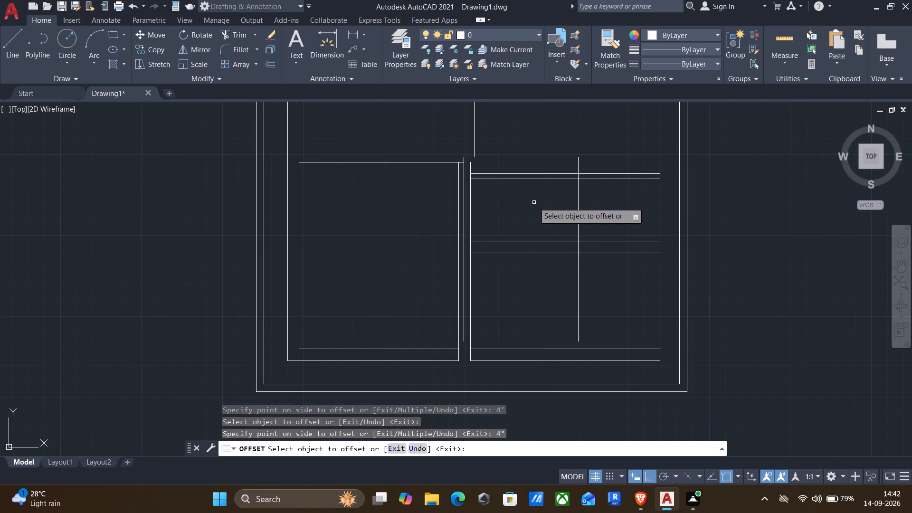
{"action": "middle_click_drag", "start_coordinate": [534, 202], "coordinate": [557, 195]}
{"action": "middle_click_drag", "start_coordinate": [573, 247], "coordinate": [582, 235]}
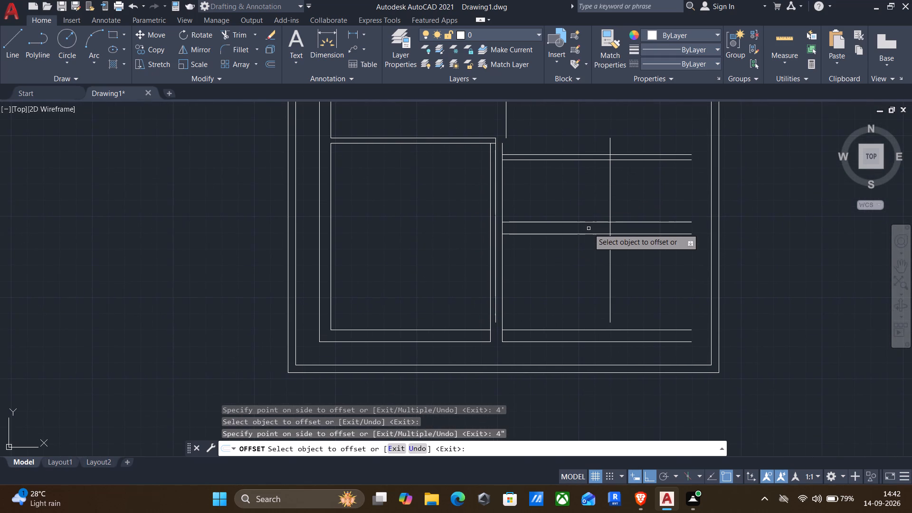
{"action": "key", "text": "Escape"}
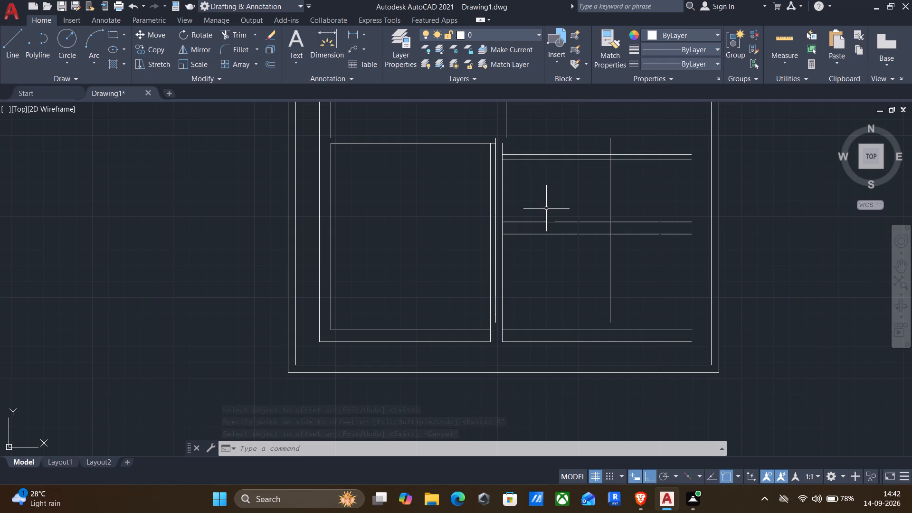
Fillet the bottom-left room's outer right partition line with the upper line of the middle 9" wall into a square corner.
{"action": "key", "text": "f"}
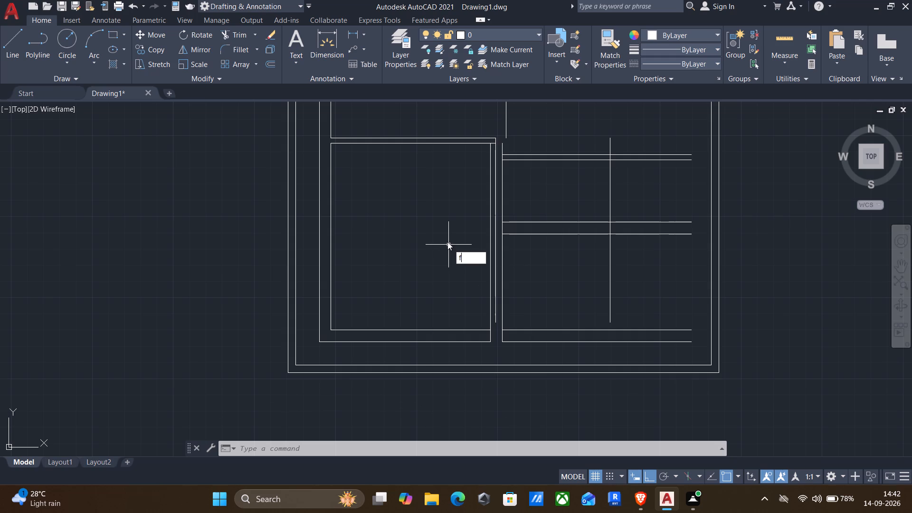
{"action": "key", "text": "Return"}
{"action": "left_click", "coordinate": [495, 199]}
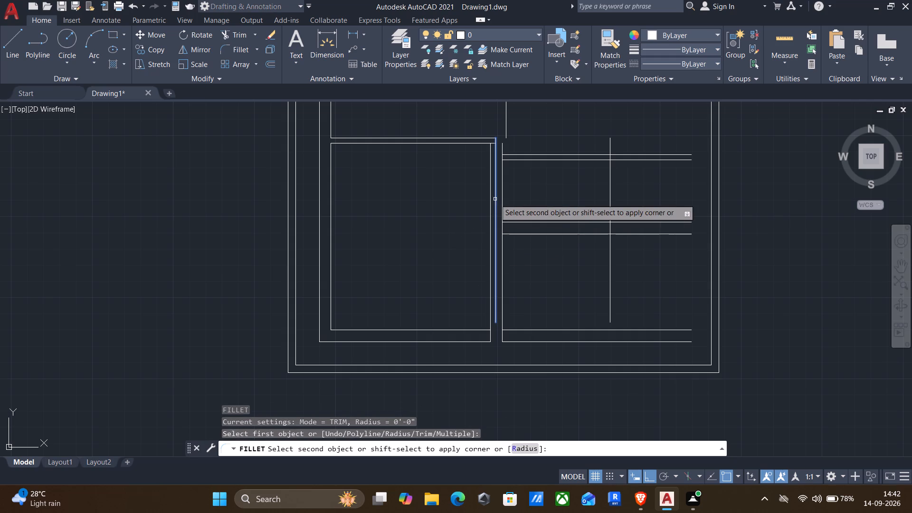
{"action": "left_click", "coordinate": [524, 224]}
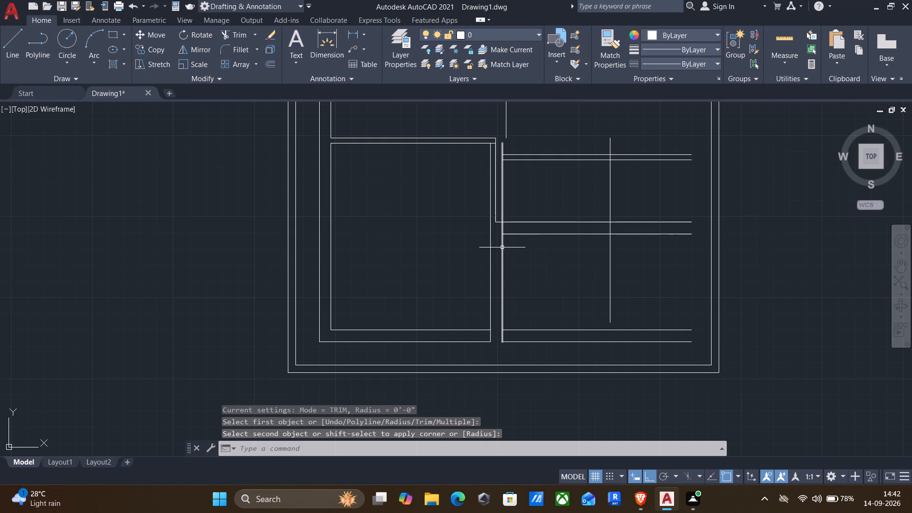
Trim the 9" offset vertical line across the middle 9" wall and above it up to the 4" partition.
{"action": "scroll", "coordinate": [499, 238], "scroll_direction": "up", "scroll_amount": 2}
{"action": "type", "text": "tr"}
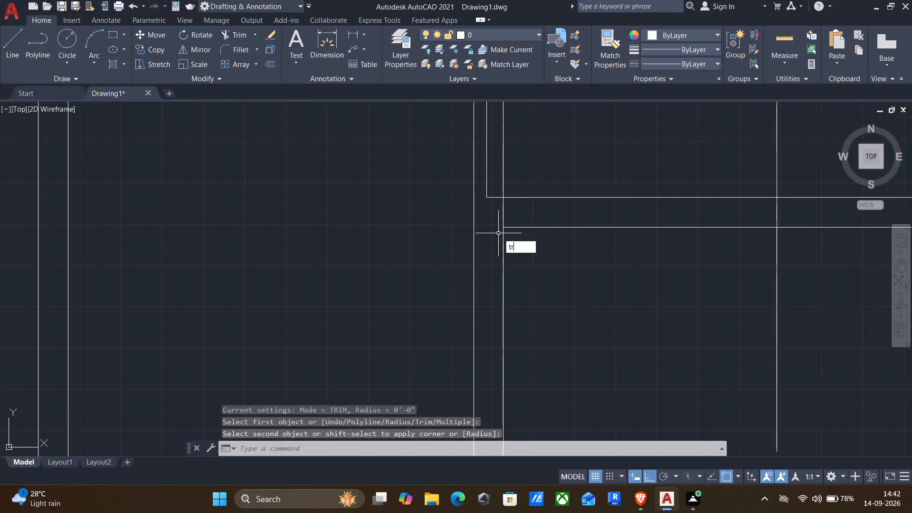
{"action": "key", "text": "Return"}
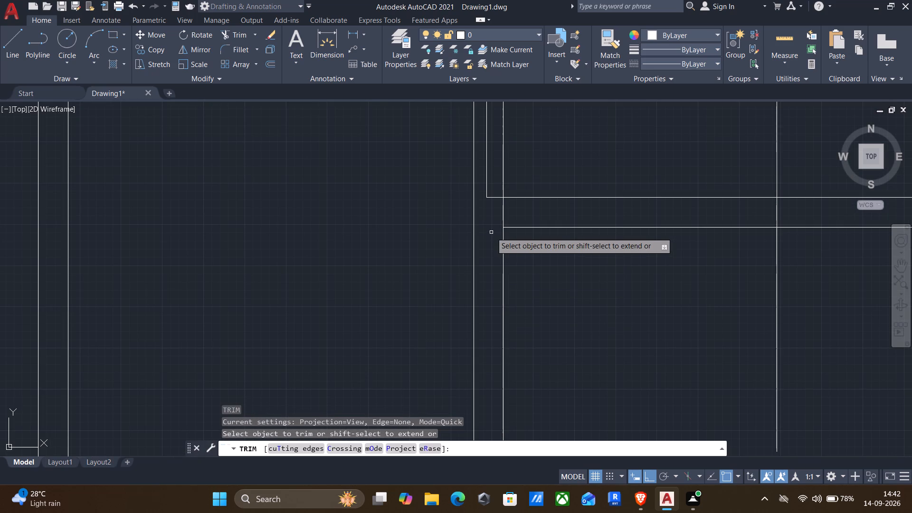
{"action": "scroll", "coordinate": [492, 232], "scroll_direction": "up", "scroll_amount": 1}
{"action": "left_click_drag", "start_coordinate": [511, 208], "coordinate": [506, 207]}
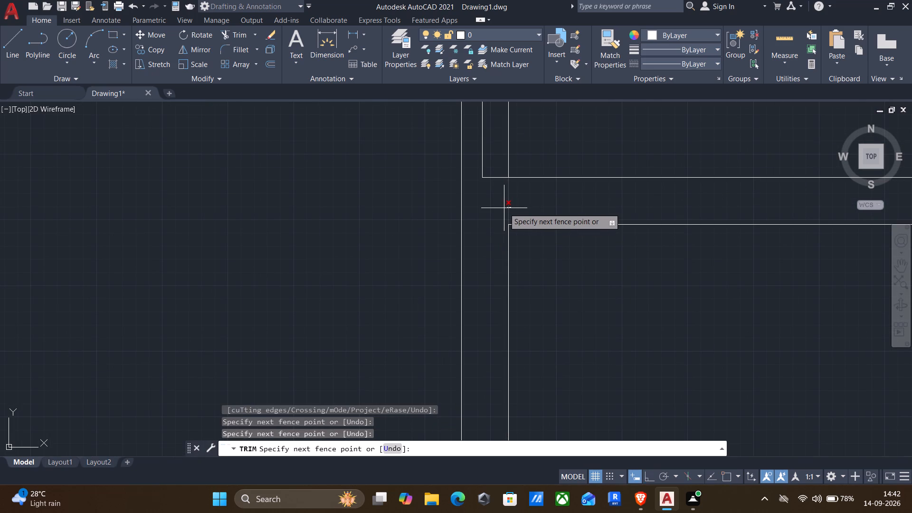
{"action": "left_click", "coordinate": [490, 228]}
{"action": "scroll", "coordinate": [490, 228], "scroll_direction": "down", "scroll_amount": 1}
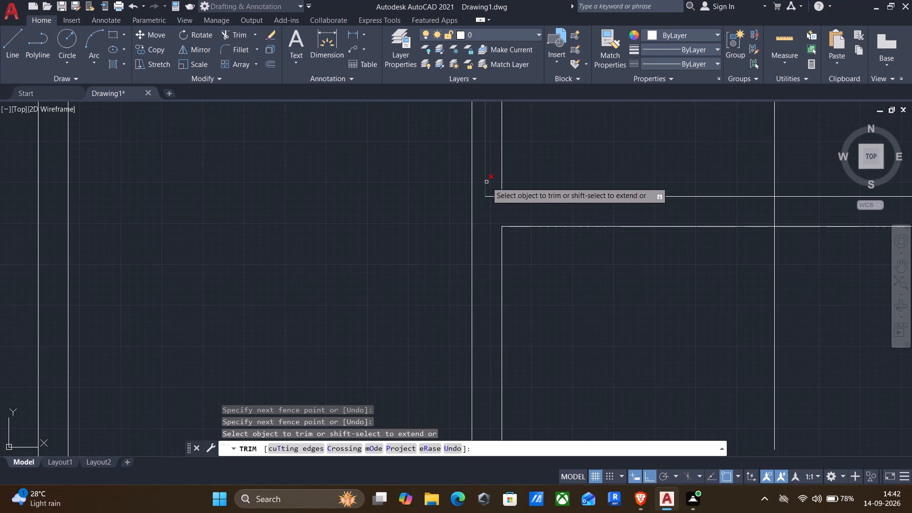
{"action": "scroll", "coordinate": [486, 181], "scroll_direction": "down", "scroll_amount": 2}
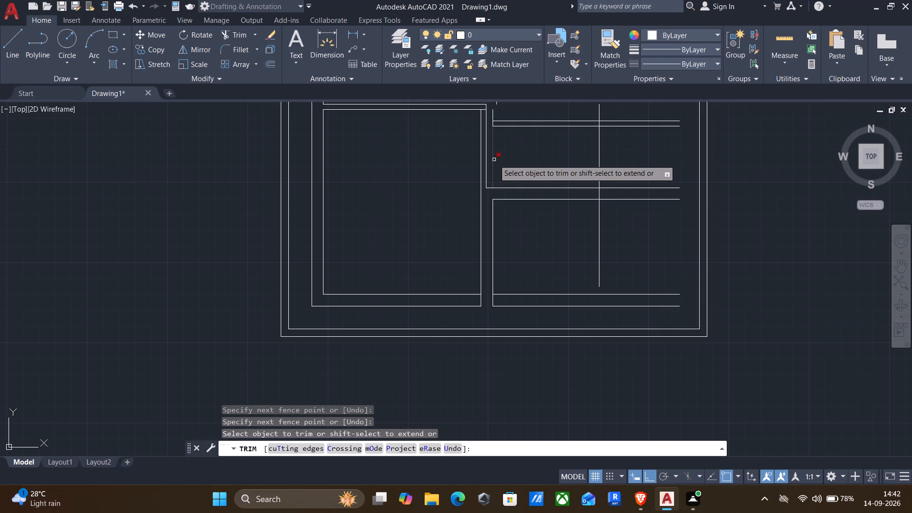
{"action": "left_click", "coordinate": [494, 160]}
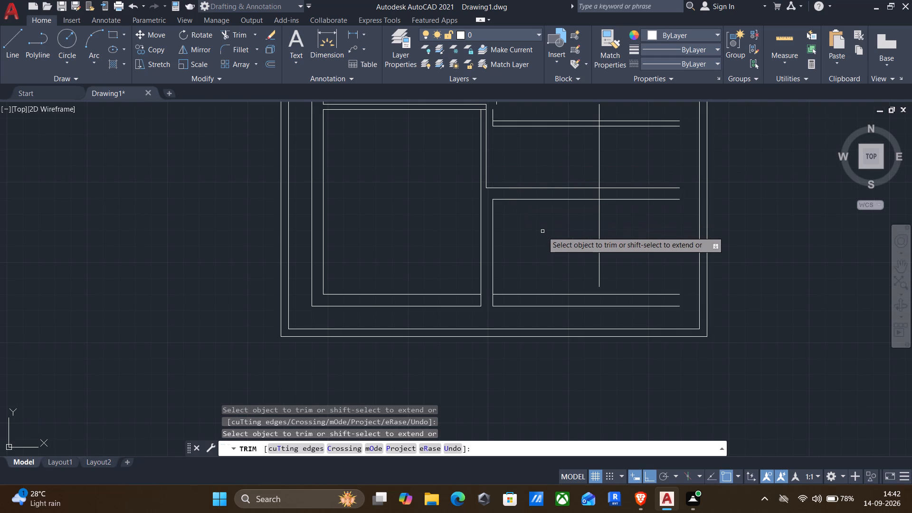
{"action": "key", "text": "Escape"}
Check the size of the space between the 4" partition and the middle 9" wall with Quick measure.
{"action": "left_click", "coordinate": [787, 37]}
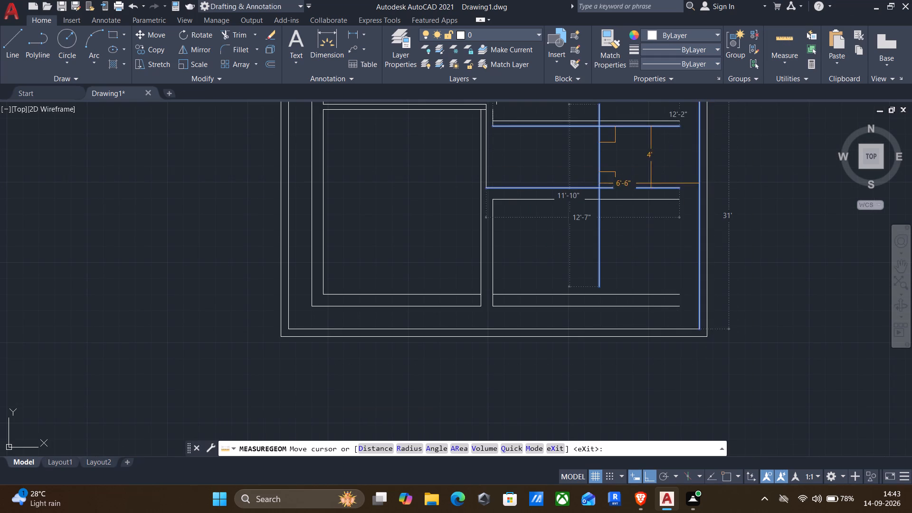
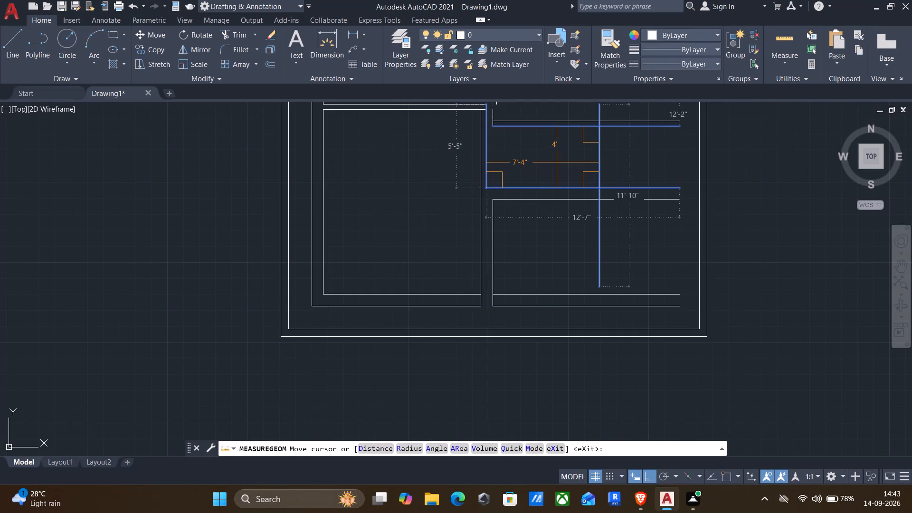
Delete the short leftover vertical line at the left end of the 4" partition.
{"action": "middle_click_drag", "start_coordinate": [551, 165], "coordinate": [511, 212]}
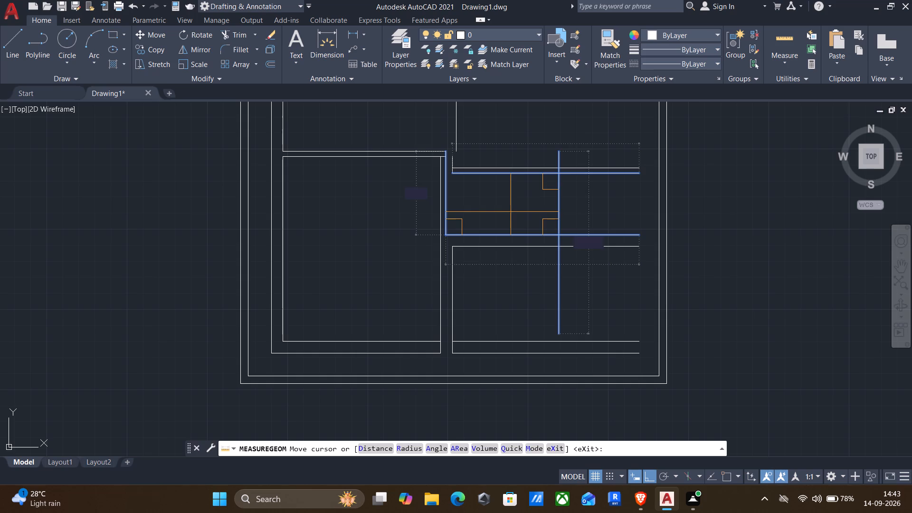
{"action": "key", "text": "Escape"}
{"action": "scroll", "coordinate": [451, 190], "scroll_direction": "up", "scroll_amount": 2}
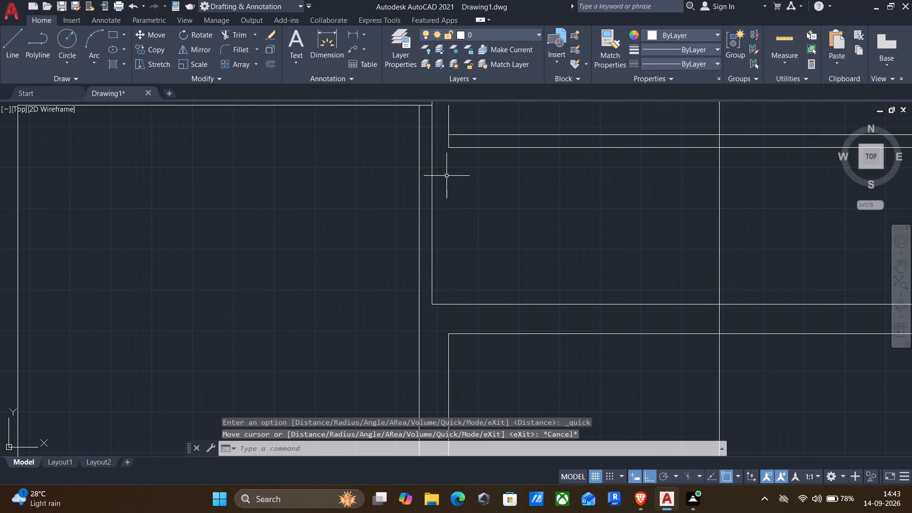
{"action": "middle_click_drag", "start_coordinate": [438, 172], "coordinate": [449, 220]}
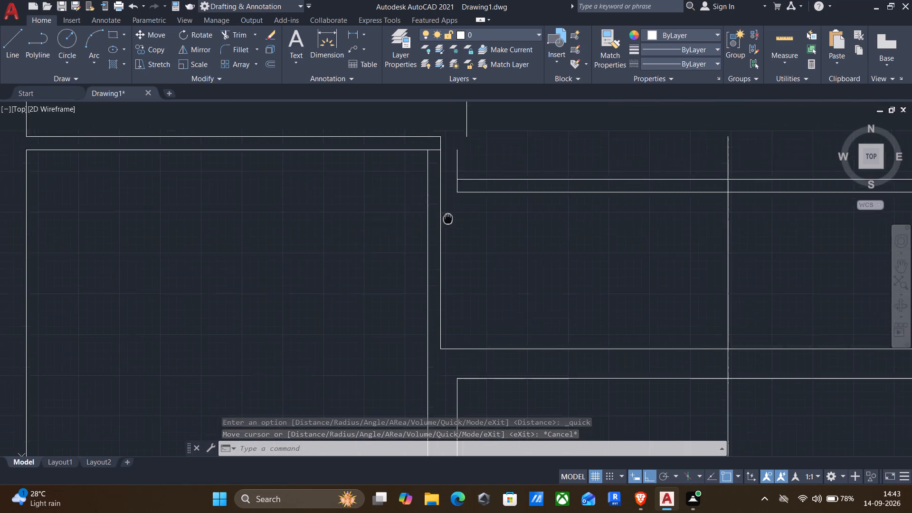
{"action": "middle_click_drag", "start_coordinate": [449, 220], "coordinate": [471, 240]}
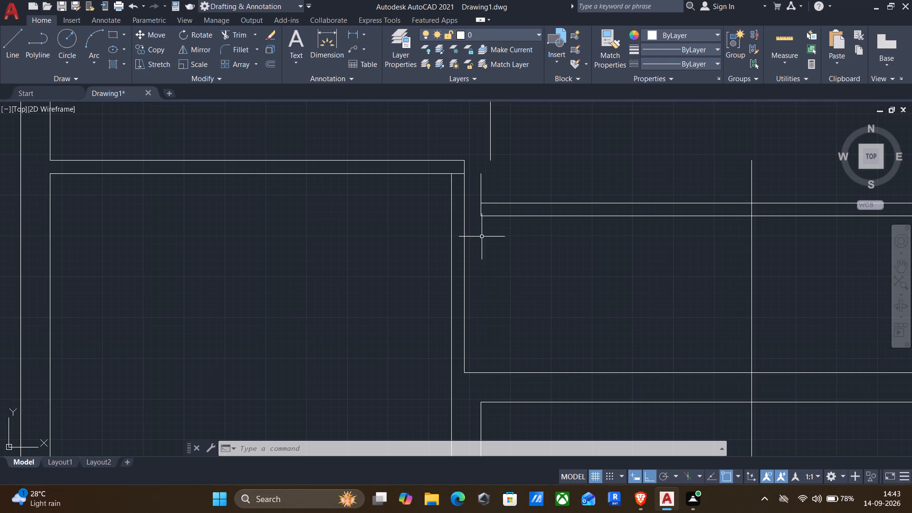
{"action": "left_click", "coordinate": [479, 184]}
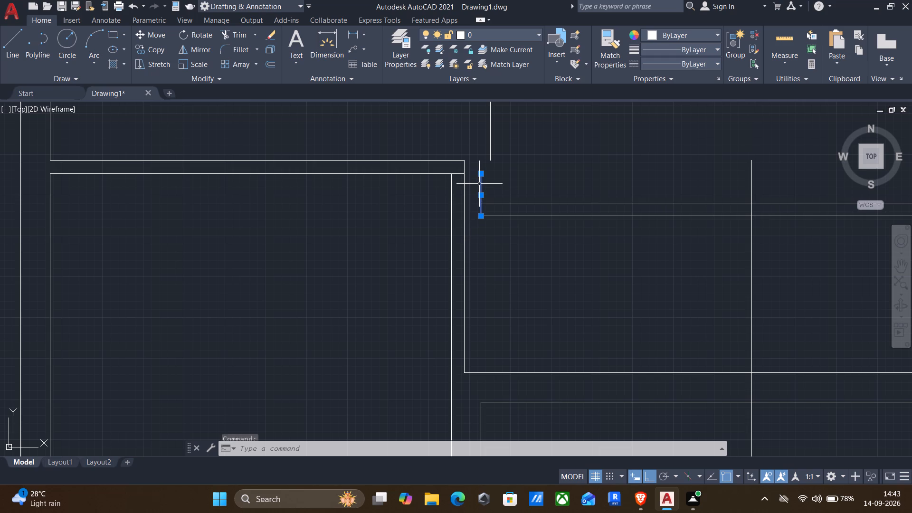
{"action": "key", "text": "Delete"}
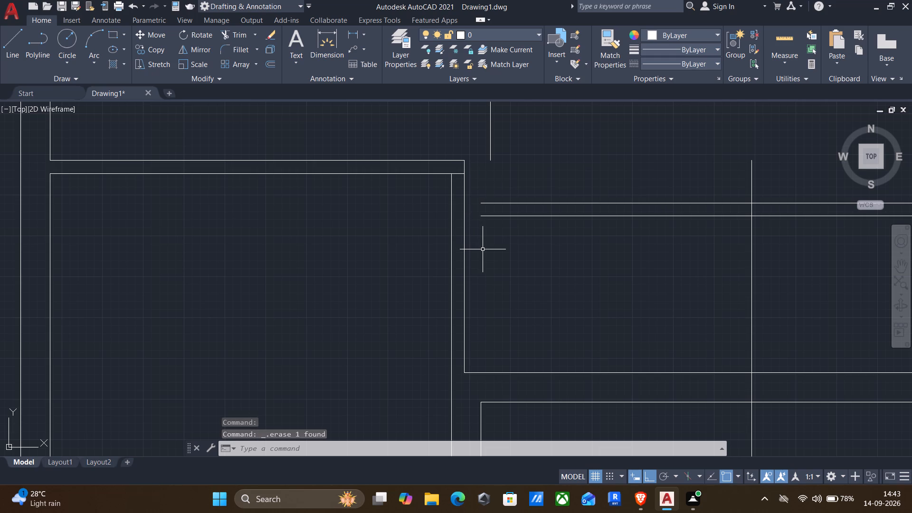
Extend both lines of the 4" partition to the bottom-left room's outer right partition line.
{"action": "key", "text": "e"}
{"action": "key", "text": "x"}
{"action": "key", "text": "Return"}
{"action": "left_click_drag", "start_coordinate": [496, 243], "coordinate": [493, 185]}
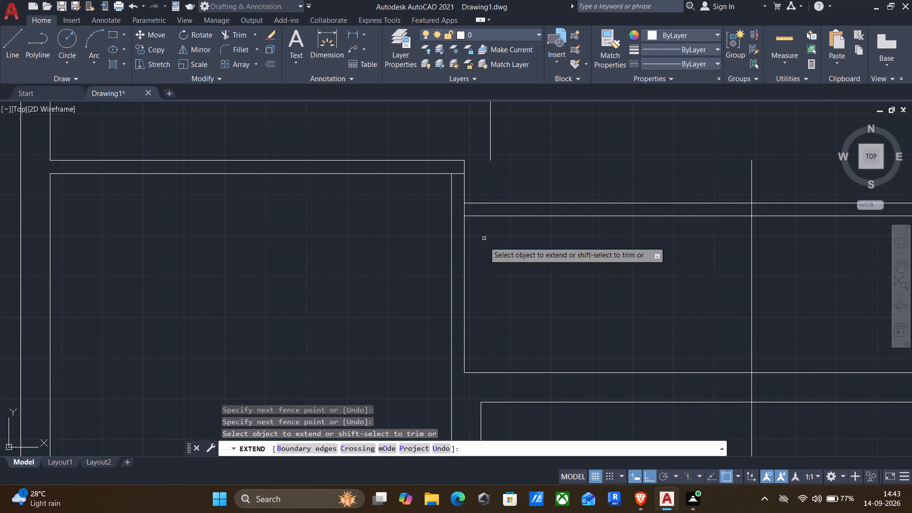
{"action": "key", "text": "Escape"}
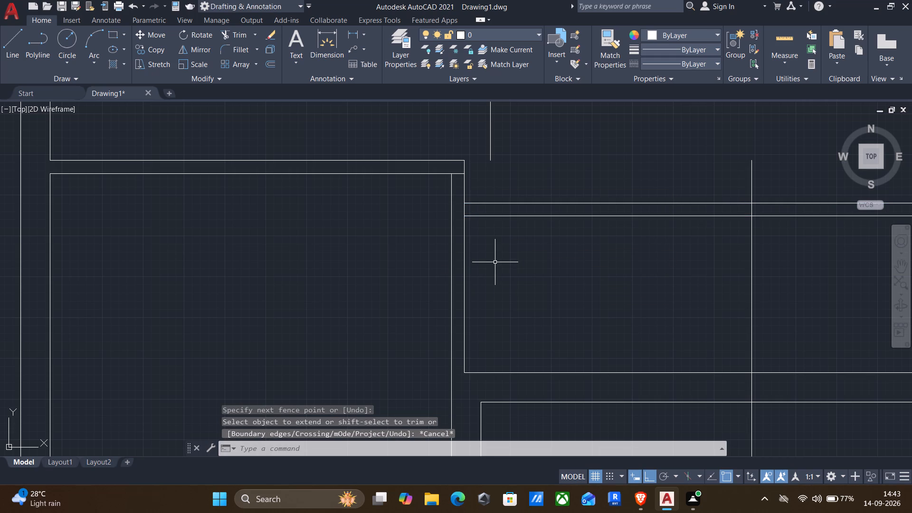
Trim the vertical line between the two 4" partition lines and the surplus stub at the bottom-left room's top-right corner.
{"action": "type", "text": "tr"}
{"action": "key", "text": "Return"}
{"action": "scroll", "coordinate": [463, 209], "scroll_direction": "up", "scroll_amount": 2}
{"action": "left_click", "coordinate": [466, 208]}
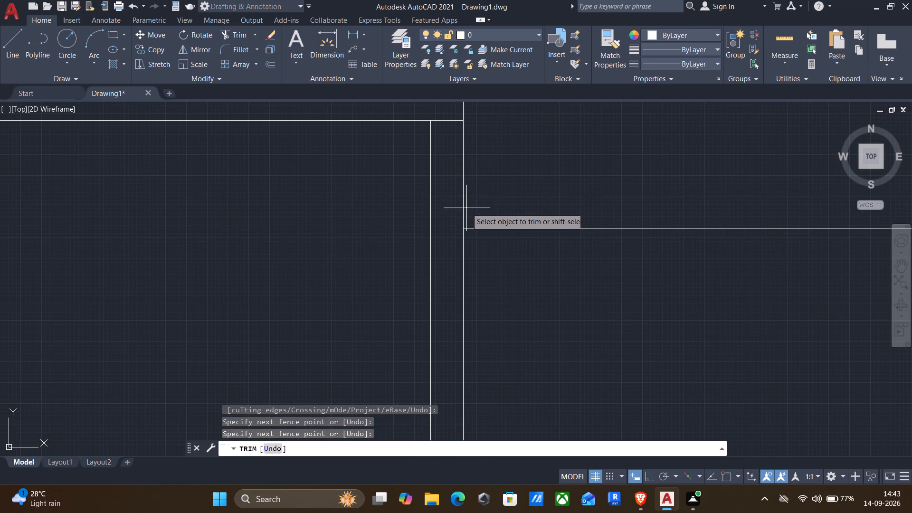
{"action": "left_click", "coordinate": [448, 187]}
{"action": "left_click", "coordinate": [441, 114]}
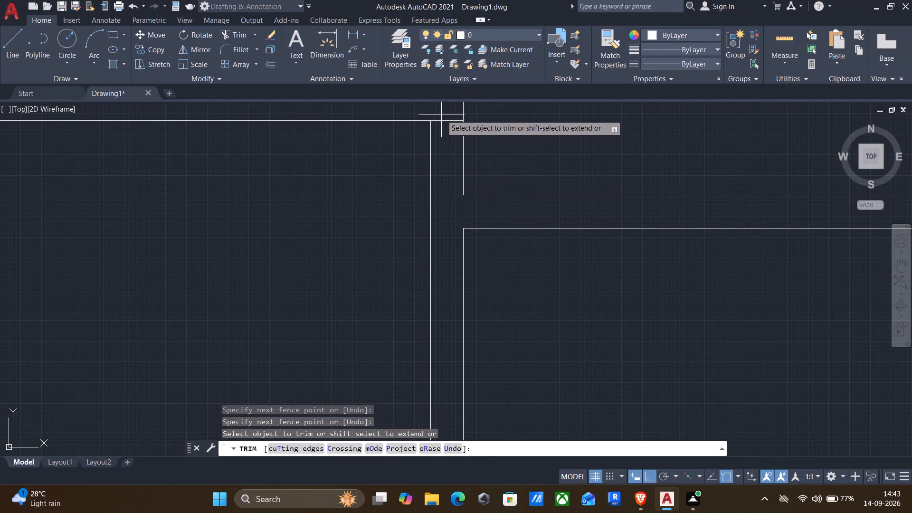
{"action": "left_click", "coordinate": [446, 138]}
Trim the two vertical wall lines where they cross the bottom 9" wall beside the bottom-left room.
{"action": "scroll", "coordinate": [446, 151], "scroll_direction": "down", "scroll_amount": 2}
{"action": "middle_click_drag", "start_coordinate": [414, 207], "coordinate": [380, 179]}
{"action": "scroll", "coordinate": [413, 207], "scroll_direction": "down", "scroll_amount": 1}
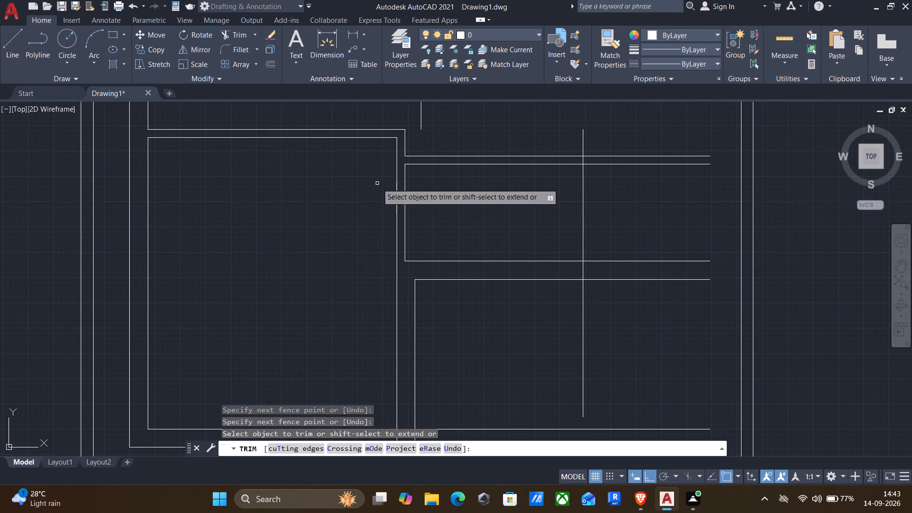
{"action": "middle_click_drag", "start_coordinate": [361, 266], "coordinate": [357, 163]}
{"action": "middle_click_drag", "start_coordinate": [354, 266], "coordinate": [347, 215]}
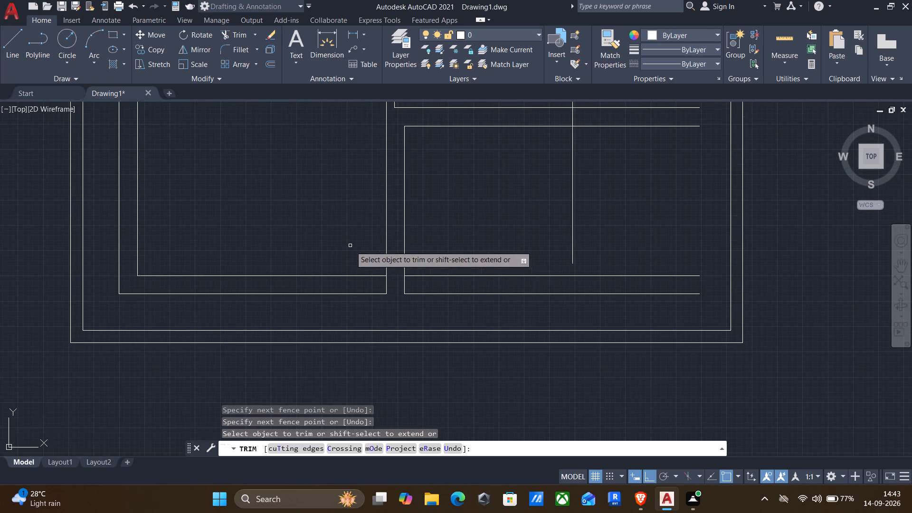
{"action": "scroll", "coordinate": [387, 279], "scroll_direction": "up", "scroll_amount": 2}
{"action": "left_click_drag", "start_coordinate": [362, 293], "coordinate": [495, 300]}
{"action": "key", "text": "Escape"}
Extend the lower line of the bottom-left room's bottom wall across to the inner line of the right outer wall.
{"action": "type", "text": "ex"}
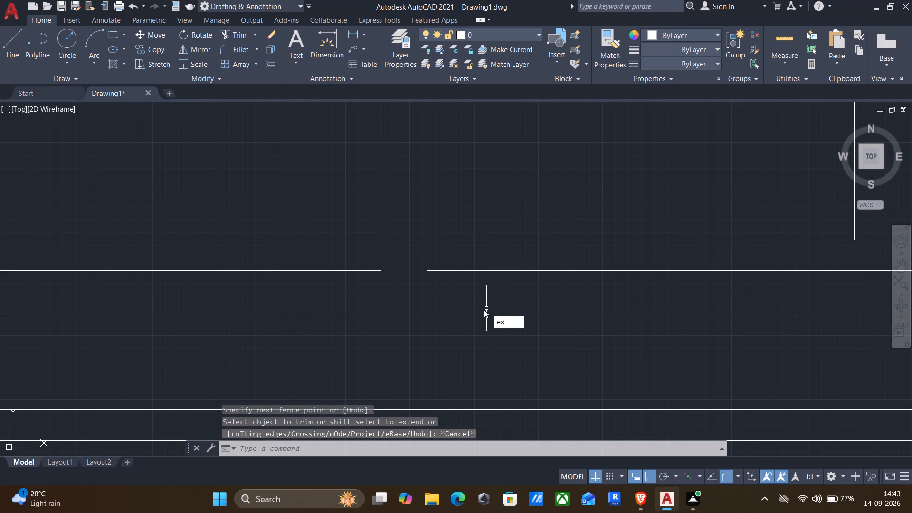
{"action": "key", "text": "Return"}
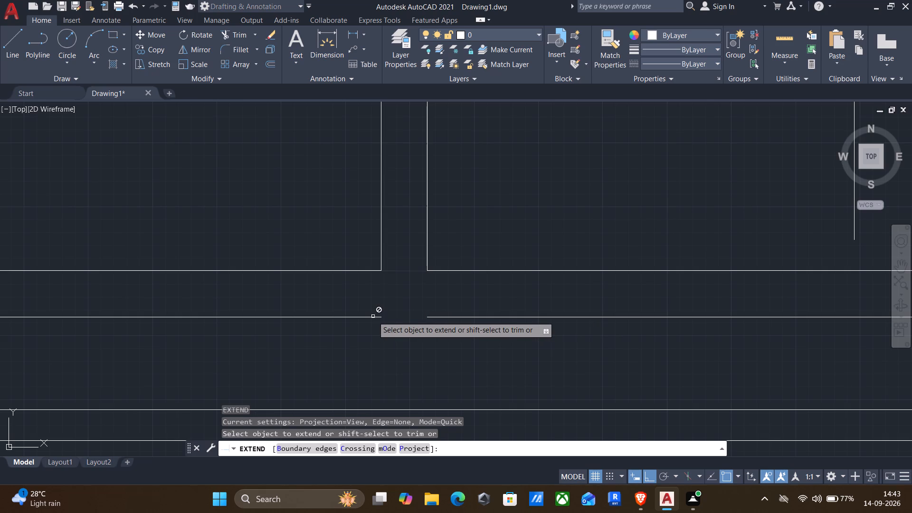
{"action": "key", "text": "Escape"}
{"action": "type", "text": "ex"}
{"action": "key", "text": "Return"}
{"action": "scroll", "coordinate": [380, 321], "scroll_direction": "down", "scroll_amount": 2}
{"action": "left_click", "coordinate": [372, 318]}
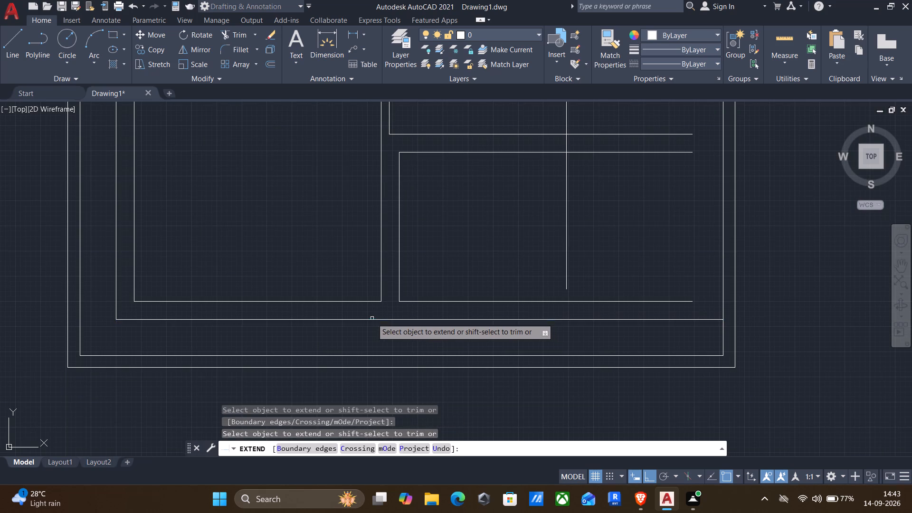
{"action": "scroll", "coordinate": [406, 327], "scroll_direction": "down", "scroll_amount": 1}
{"action": "middle_click_drag", "start_coordinate": [460, 279], "coordinate": [436, 294]}
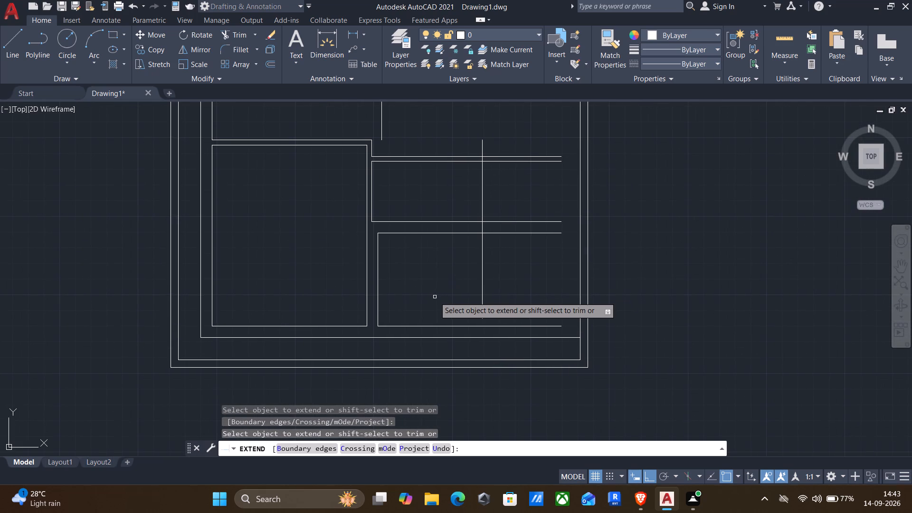
{"action": "middle_click_drag", "start_coordinate": [431, 297], "coordinate": [408, 314]}
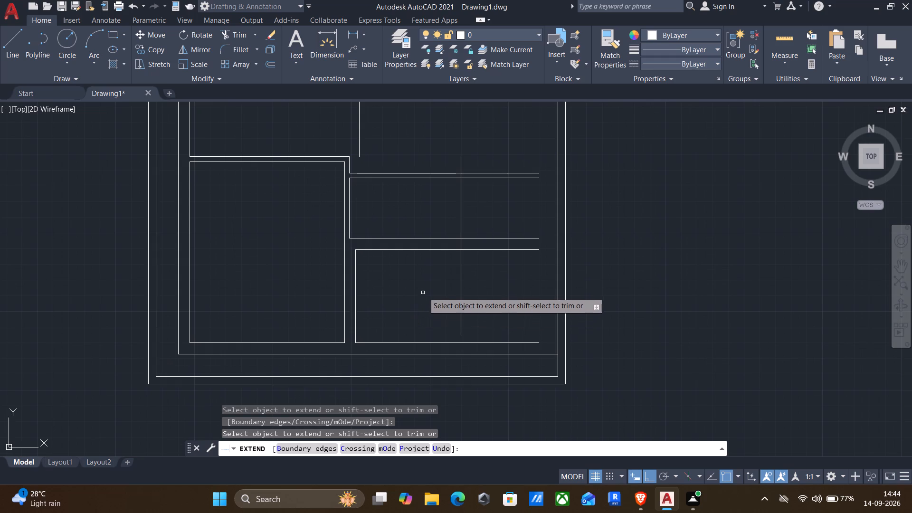
{"action": "key", "text": "Escape"}
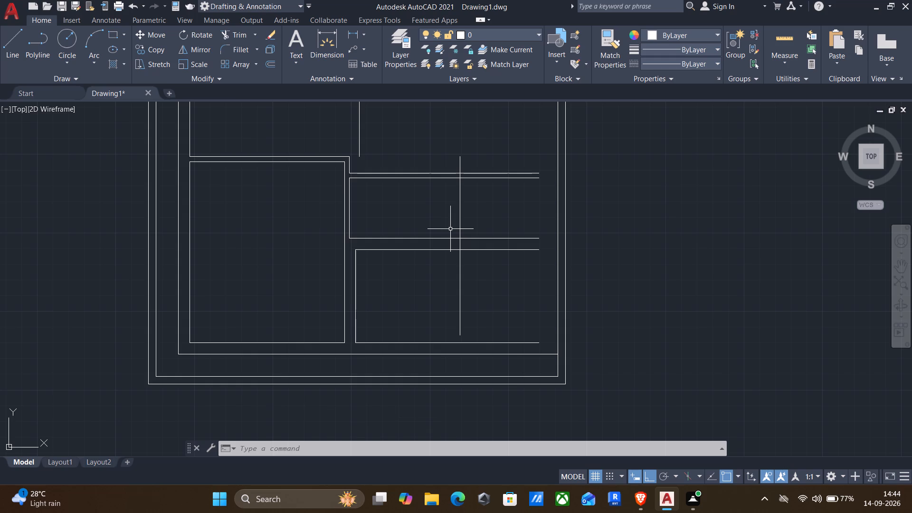
Offset the vertical line crossing the right-hand rooms 9" to the right as a wall.
{"action": "key", "text": "o"}
{"action": "key", "text": "Return"}
{"action": "left_click", "coordinate": [454, 223]}
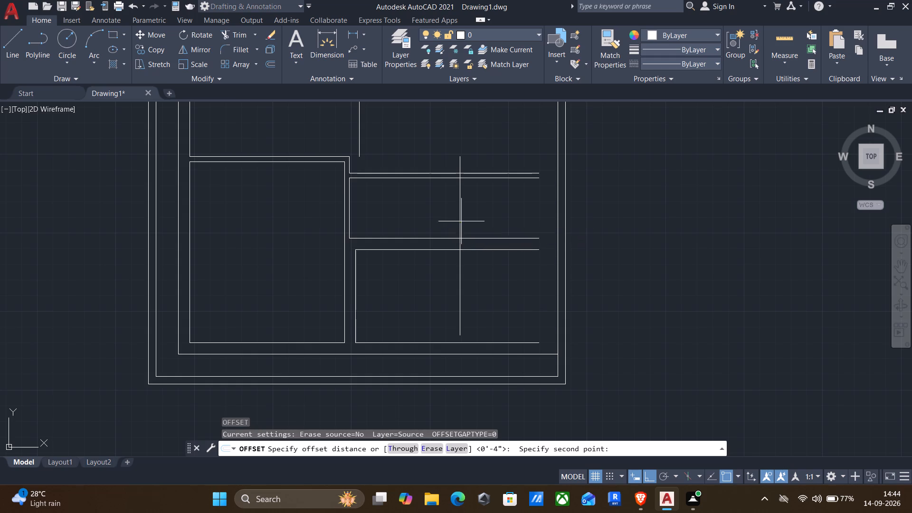
{"action": "left_click", "coordinate": [465, 220]}
{"action": "left_click", "coordinate": [476, 217]}
{"action": "left_click", "coordinate": [458, 212]}
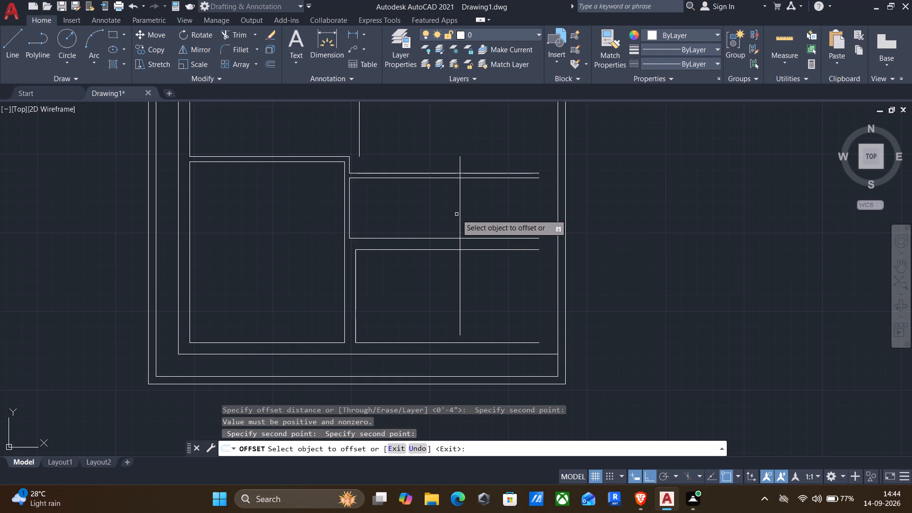
{"action": "left_click", "coordinate": [456, 214]}
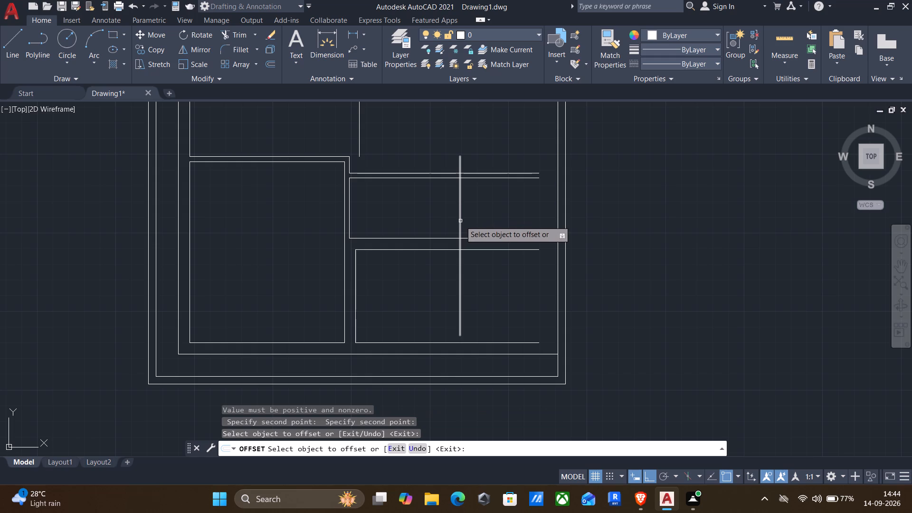
{"action": "left_click", "coordinate": [461, 221]}
{"action": "type", "text": "9\""}
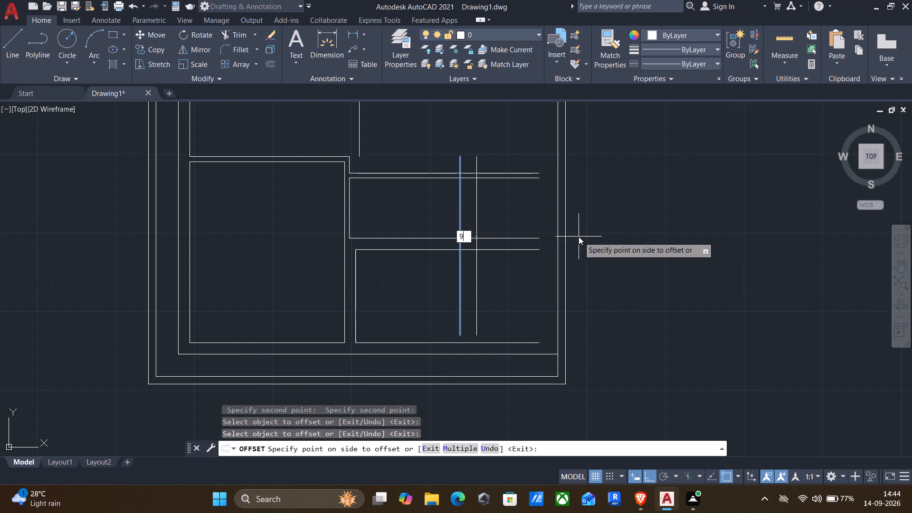
{"action": "key", "text": "Return"}
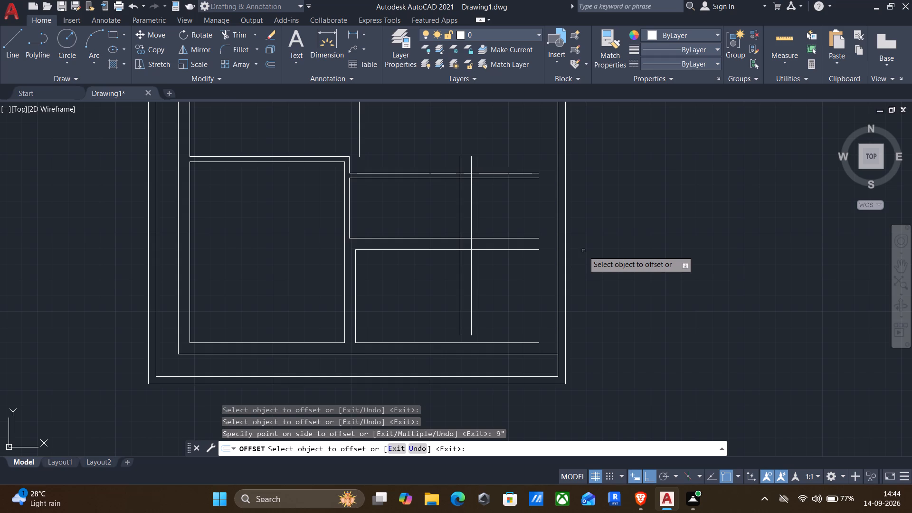
{"action": "middle_click_drag", "start_coordinate": [539, 256], "coordinate": [542, 211]}
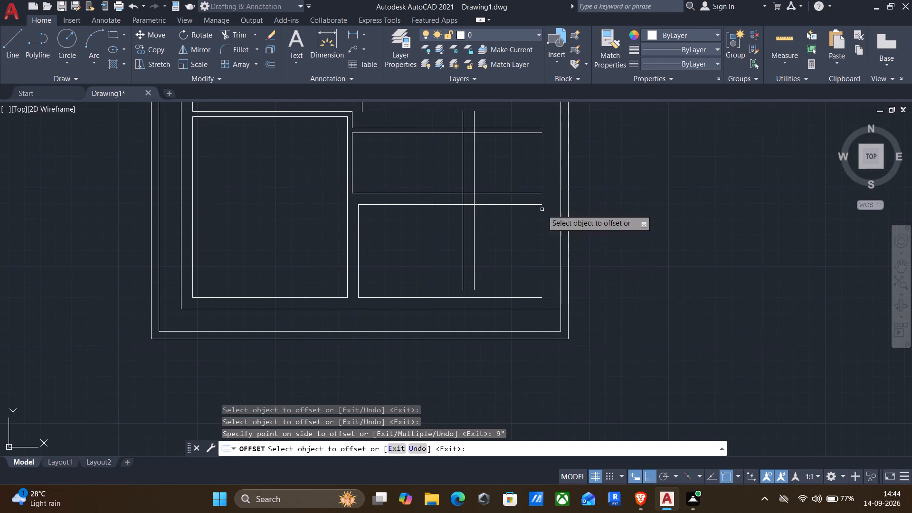
{"action": "middle_click_drag", "start_coordinate": [497, 250], "coordinate": [569, 202]}
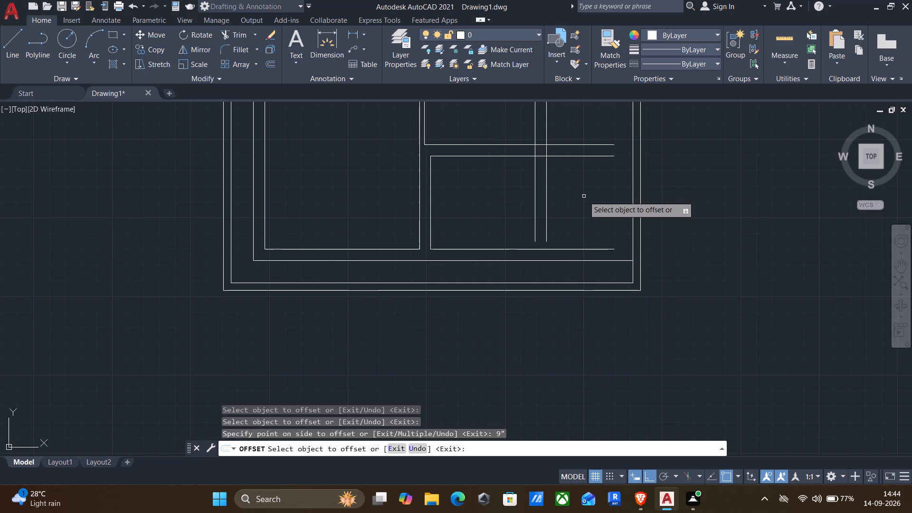
{"action": "key", "text": "Escape"}
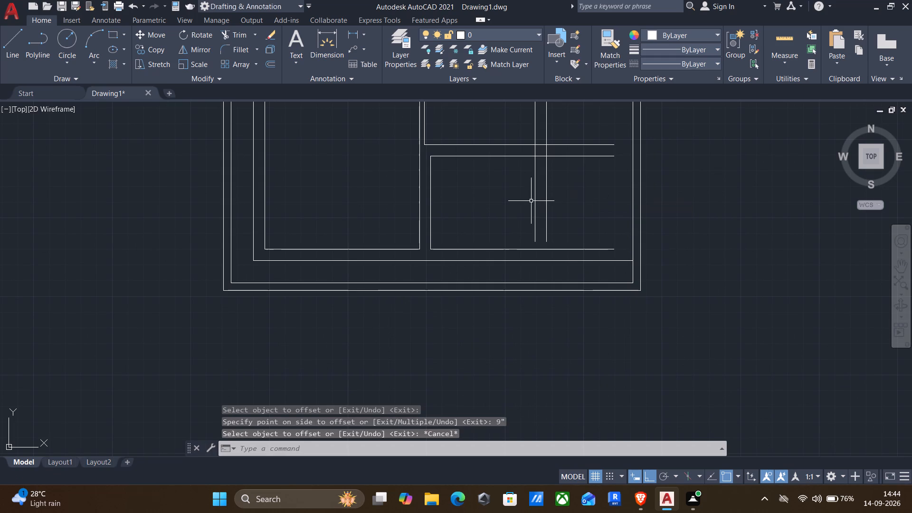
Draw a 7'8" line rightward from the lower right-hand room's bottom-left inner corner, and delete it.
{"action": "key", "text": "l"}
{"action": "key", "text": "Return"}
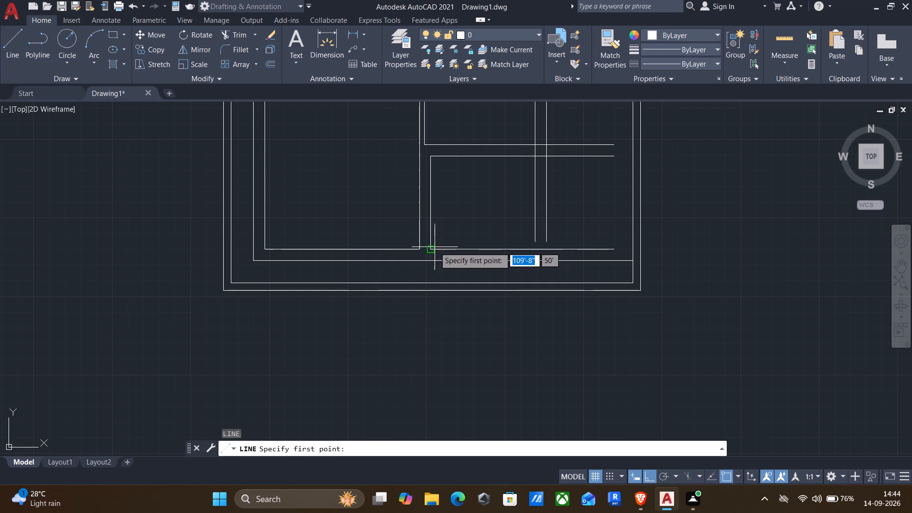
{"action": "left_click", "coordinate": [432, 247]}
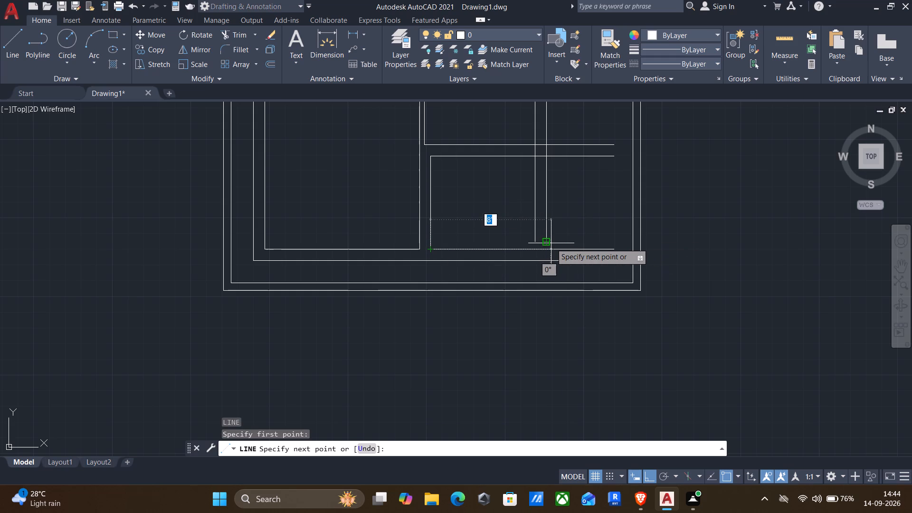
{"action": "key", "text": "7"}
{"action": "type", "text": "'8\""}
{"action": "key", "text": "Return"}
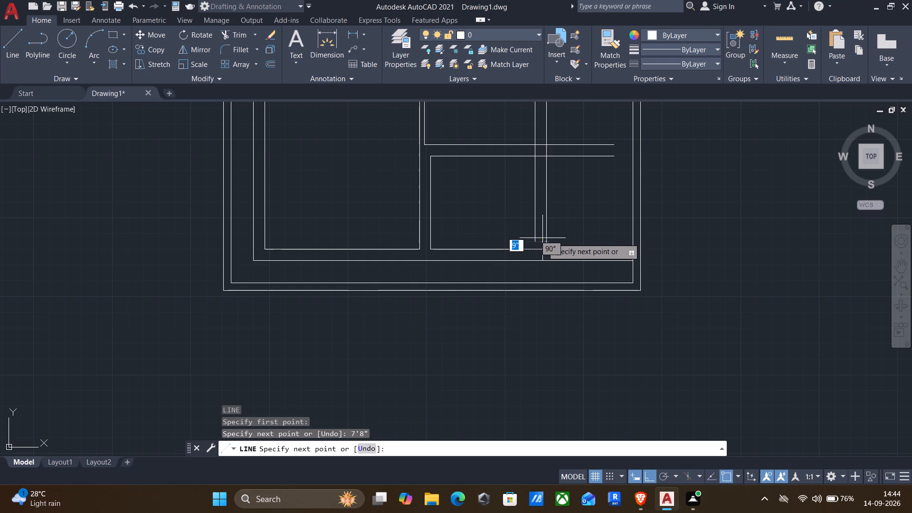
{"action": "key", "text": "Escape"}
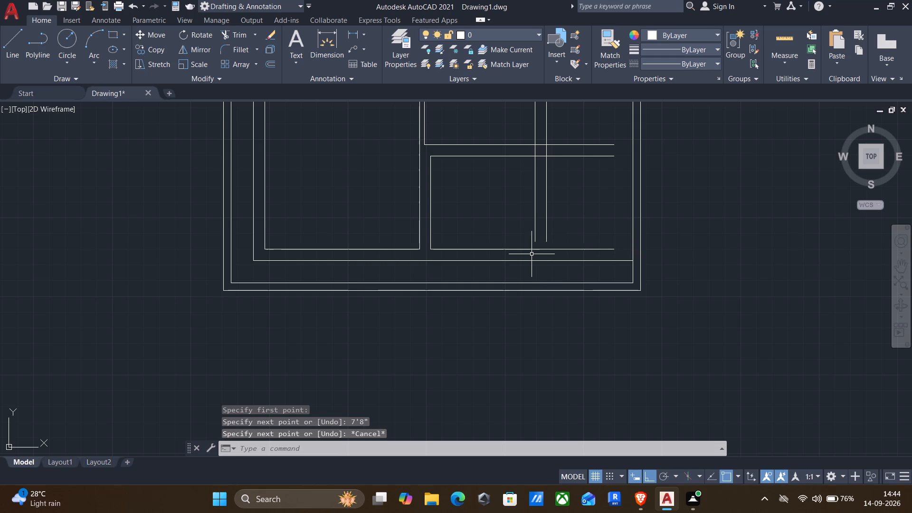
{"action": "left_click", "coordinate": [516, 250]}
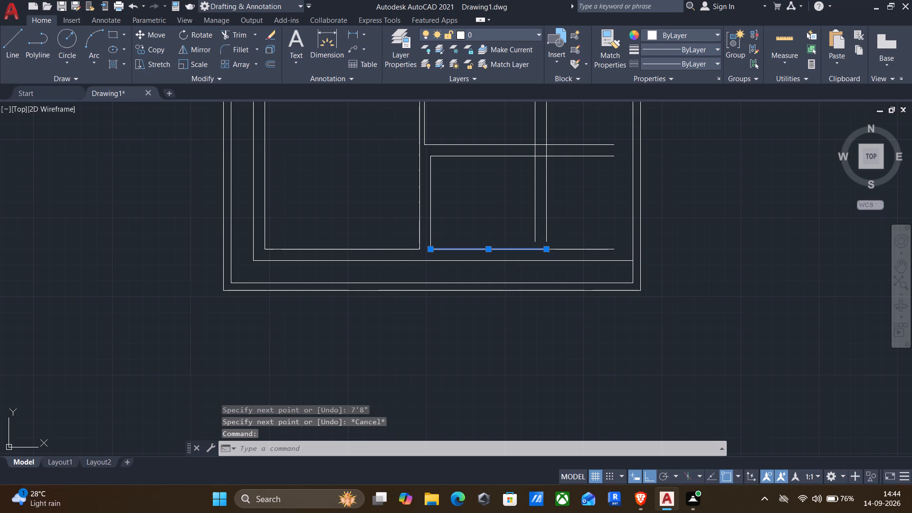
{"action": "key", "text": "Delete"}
Fillet the bottom wall's lower line with the second vertical wall line on the right at zero radius, extending the vertical line down to it.
{"action": "key", "text": "f"}
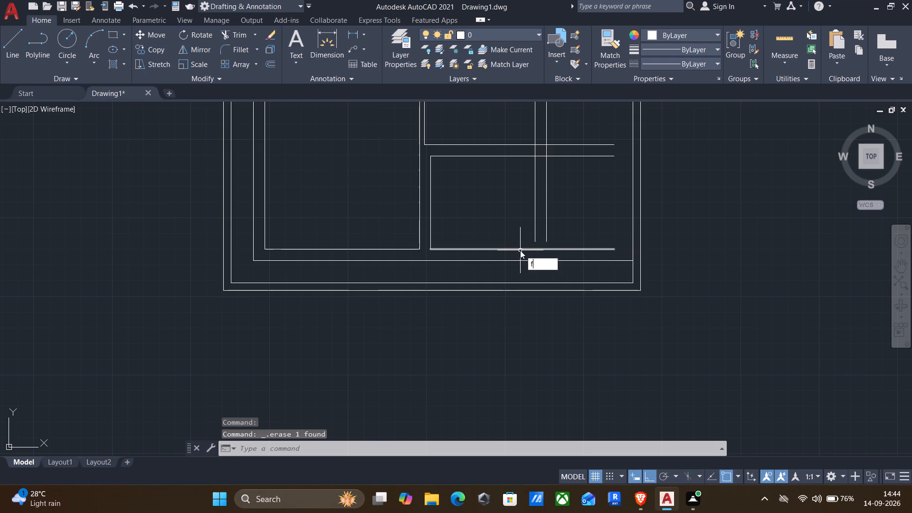
{"action": "key", "text": "Return"}
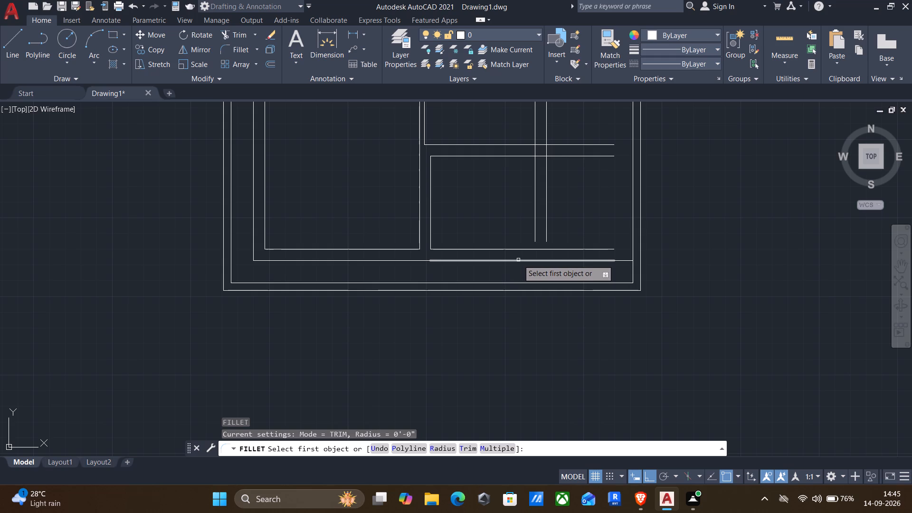
{"action": "left_click", "coordinate": [518, 260]}
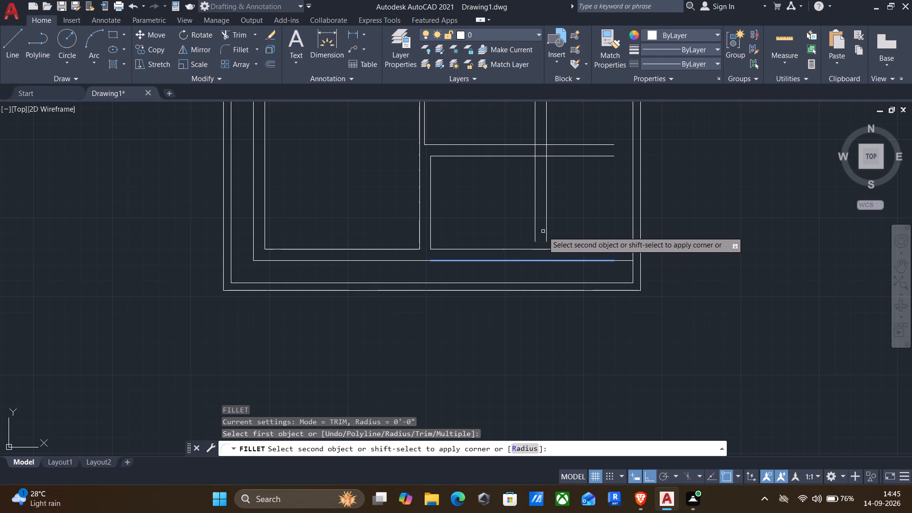
{"action": "left_click_drag", "start_coordinate": [561, 229], "coordinate": [574, 229]}
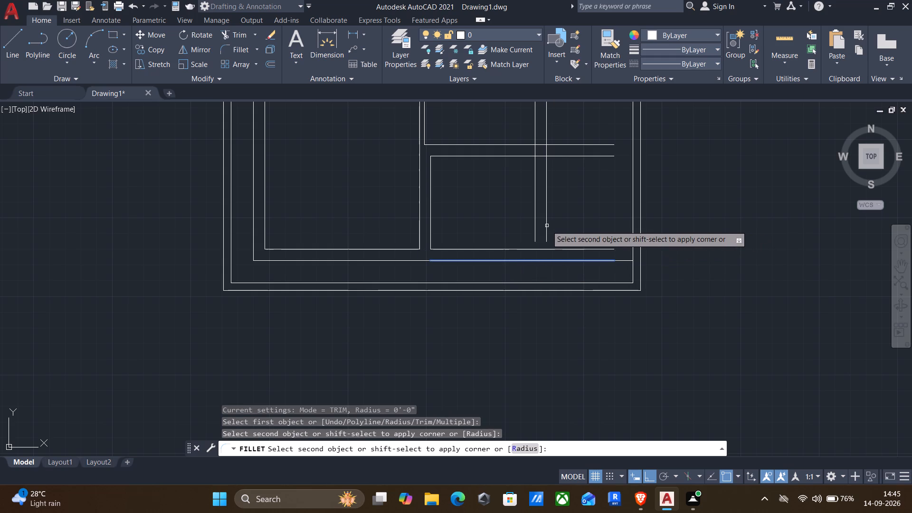
{"action": "left_click", "coordinate": [545, 226]}
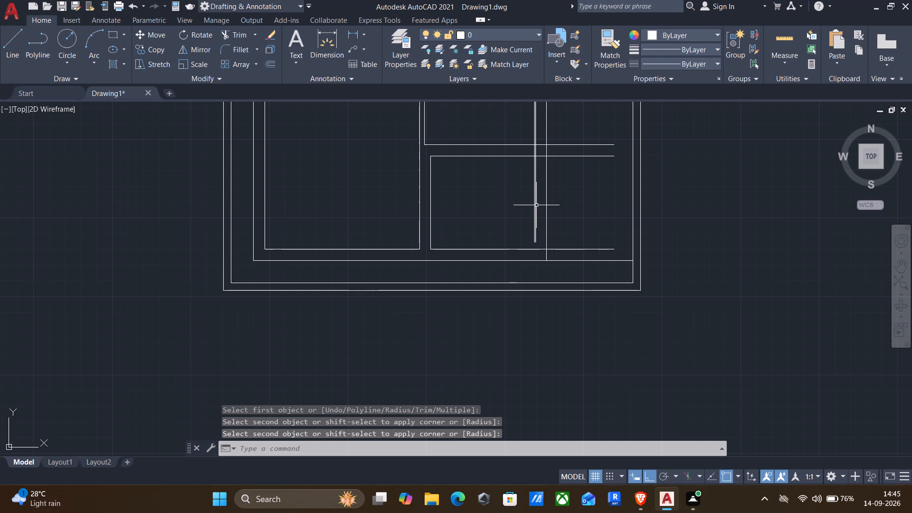
Trim the vertical wall's left line below the upper right-hand room and the horizontal wall's upper line between the two vertical lines.
{"action": "type", "text": "tr"}
{"action": "key", "text": "Return"}
{"action": "scroll", "coordinate": [528, 169], "scroll_direction": "up", "scroll_amount": 3}
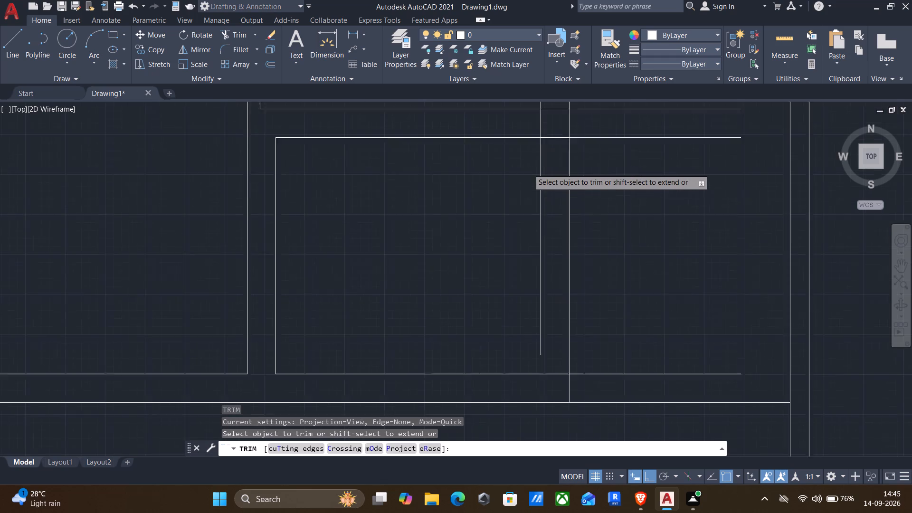
{"action": "left_click", "coordinate": [547, 146]}
{"action": "scroll", "coordinate": [505, 190], "scroll_direction": "down", "scroll_amount": 2}
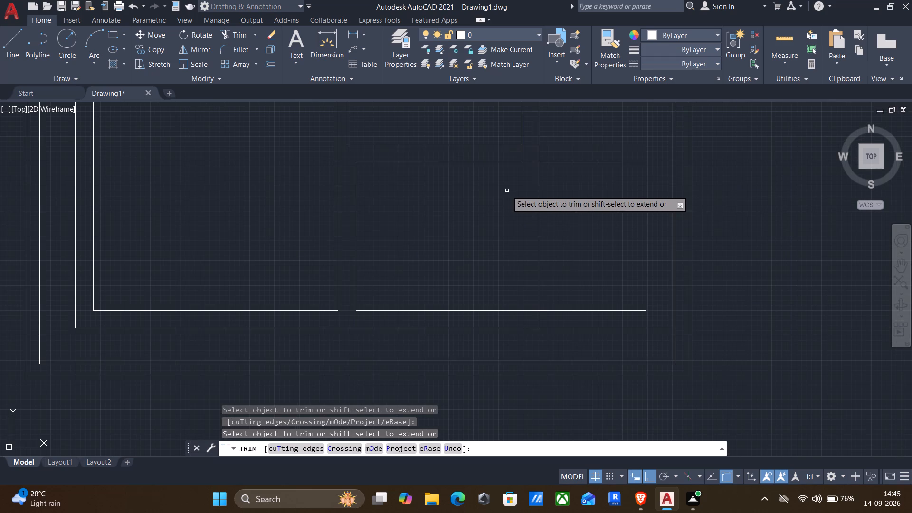
{"action": "scroll", "coordinate": [520, 153], "scroll_direction": "up", "scroll_amount": 1}
{"action": "left_click", "coordinate": [517, 155]}
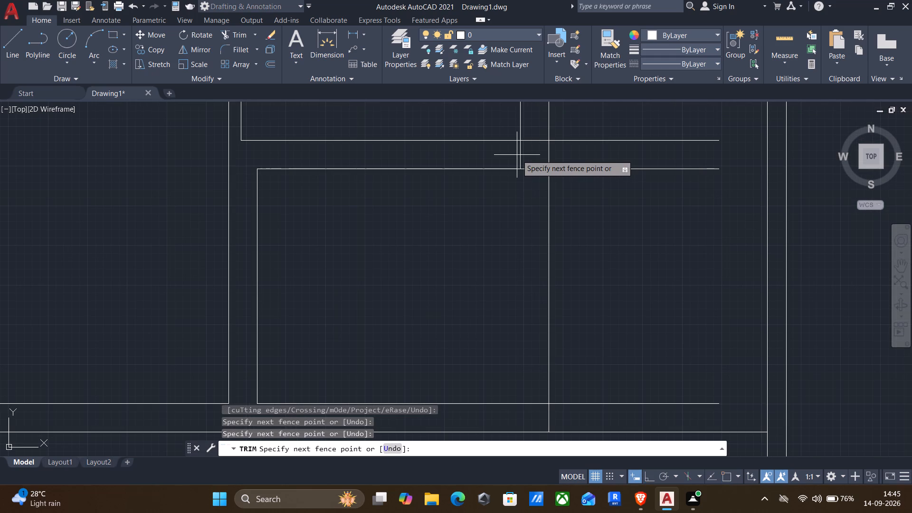
{"action": "left_click", "coordinate": [522, 155]}
{"action": "left_click", "coordinate": [533, 135]}
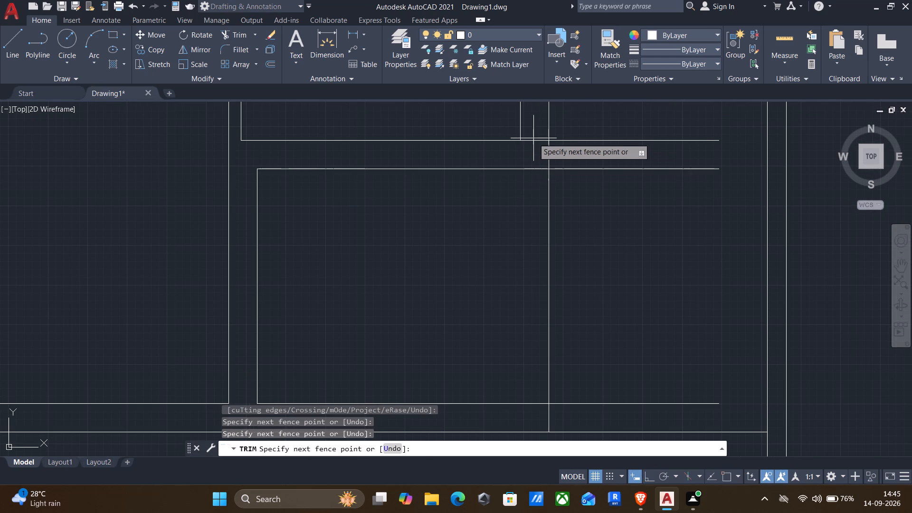
{"action": "left_click", "coordinate": [524, 153]}
{"action": "scroll", "coordinate": [523, 154], "scroll_direction": "down", "scroll_amount": 1}
{"action": "middle_click_drag", "start_coordinate": [478, 205], "coordinate": [502, 200]}
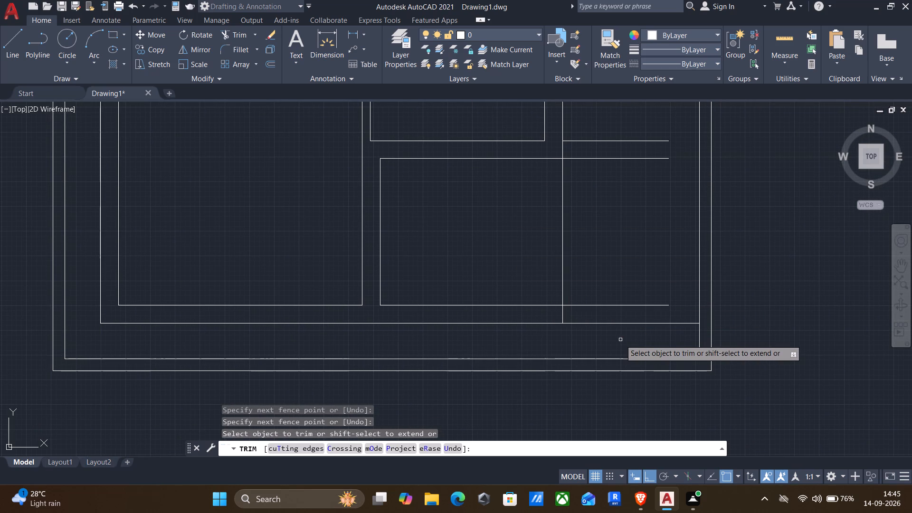
Trim the bottom wall's upper line where it runs past the right vertical wall line.
{"action": "left_click", "coordinate": [609, 305]}
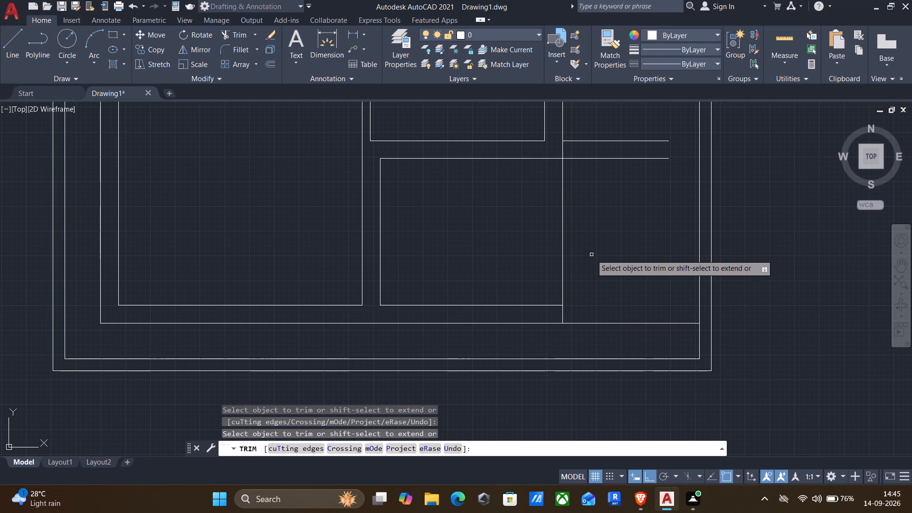
{"action": "key", "text": "Escape"}
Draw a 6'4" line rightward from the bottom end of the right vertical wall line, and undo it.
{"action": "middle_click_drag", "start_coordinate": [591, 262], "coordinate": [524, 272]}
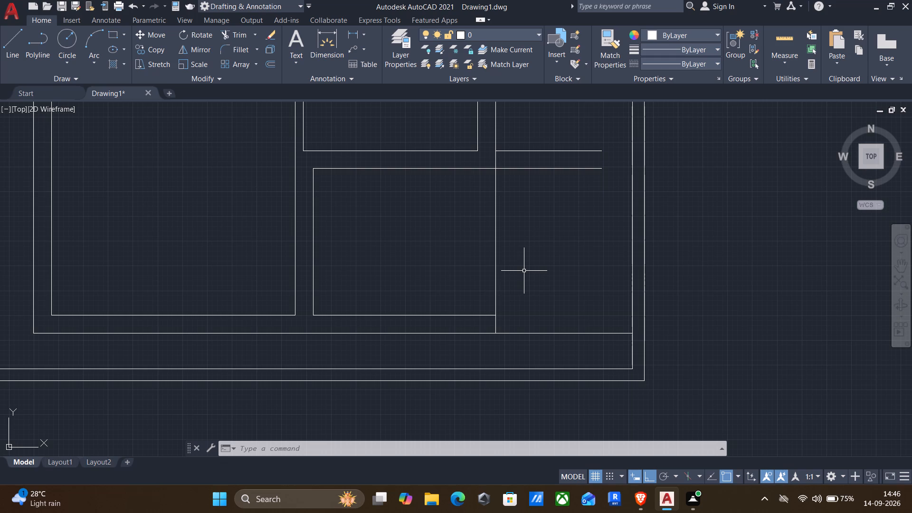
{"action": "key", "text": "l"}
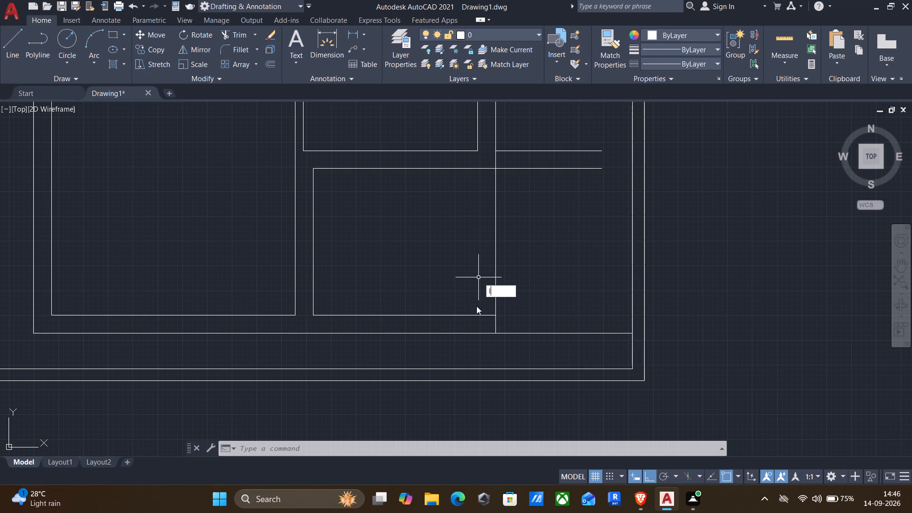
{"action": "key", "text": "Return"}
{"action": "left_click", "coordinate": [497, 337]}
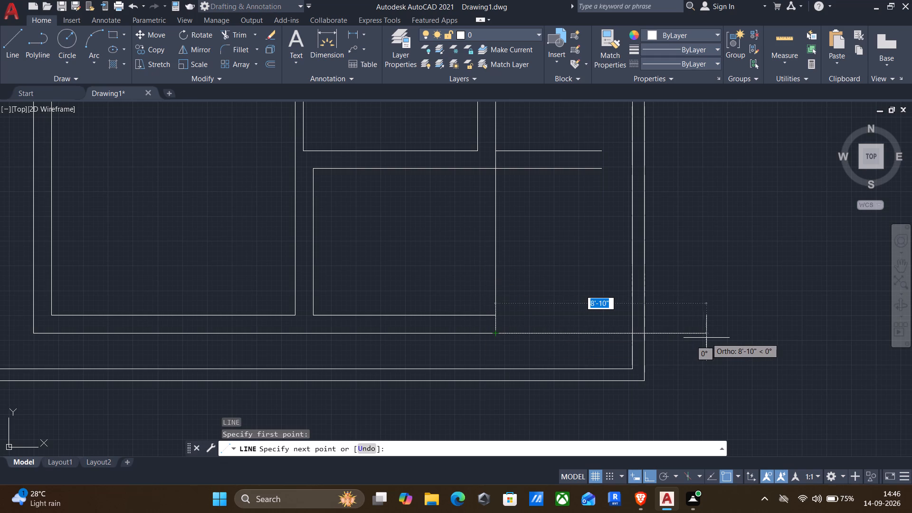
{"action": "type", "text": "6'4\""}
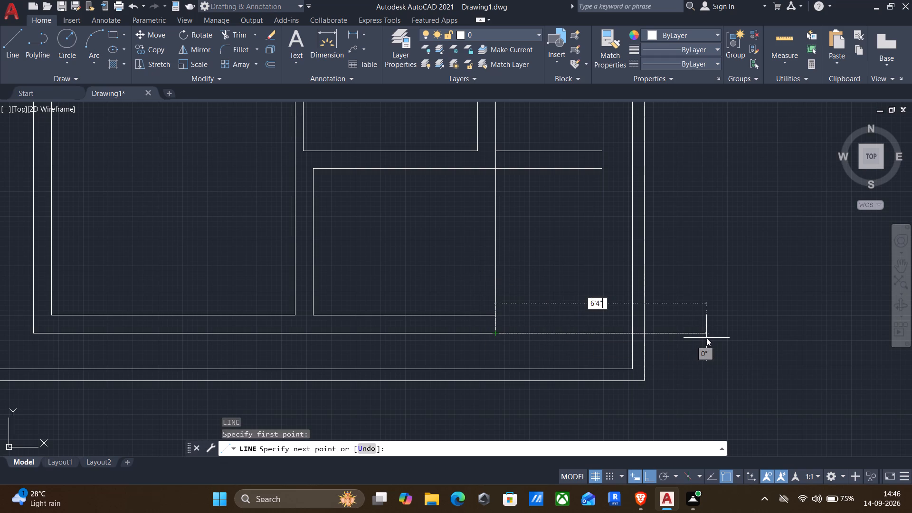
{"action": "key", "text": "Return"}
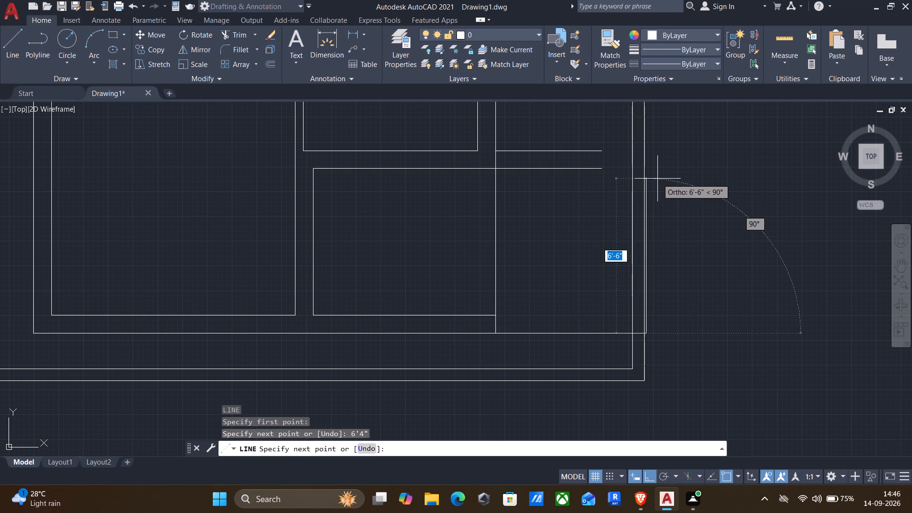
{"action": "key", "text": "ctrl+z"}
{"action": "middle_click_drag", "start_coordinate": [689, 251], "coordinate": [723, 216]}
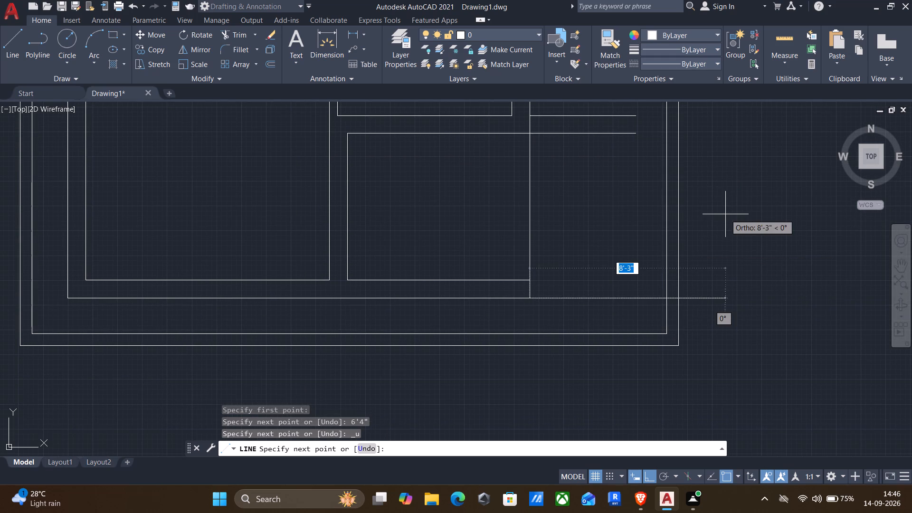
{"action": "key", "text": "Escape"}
Draw connected lines from the outer wall's bottom-left corner: 6" right, up to the inner wall line's corner, and 1'6" right.
{"action": "middle_click_drag", "start_coordinate": [728, 268], "coordinate": [752, 230]}
{"action": "middle_click_drag", "start_coordinate": [712, 308], "coordinate": [756, 257]}
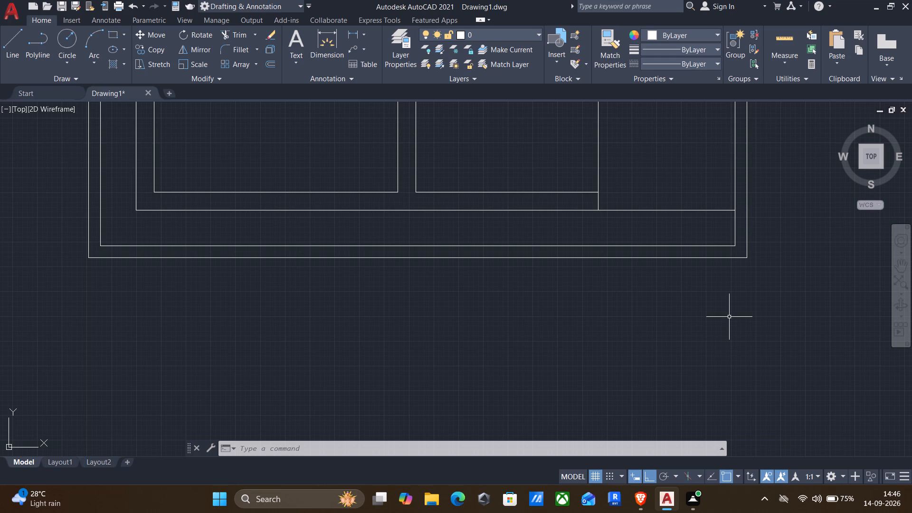
{"action": "key", "text": "l"}
{"action": "key", "text": "Return"}
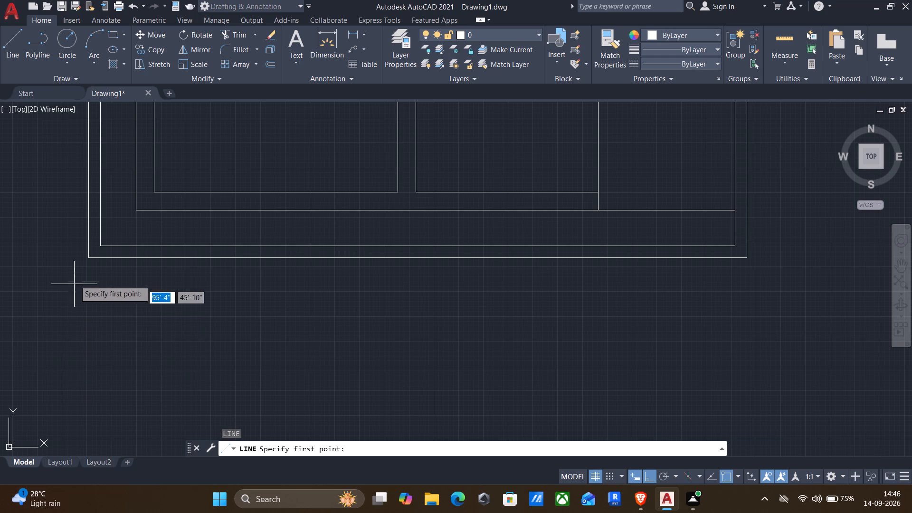
{"action": "left_click", "coordinate": [89, 256]}
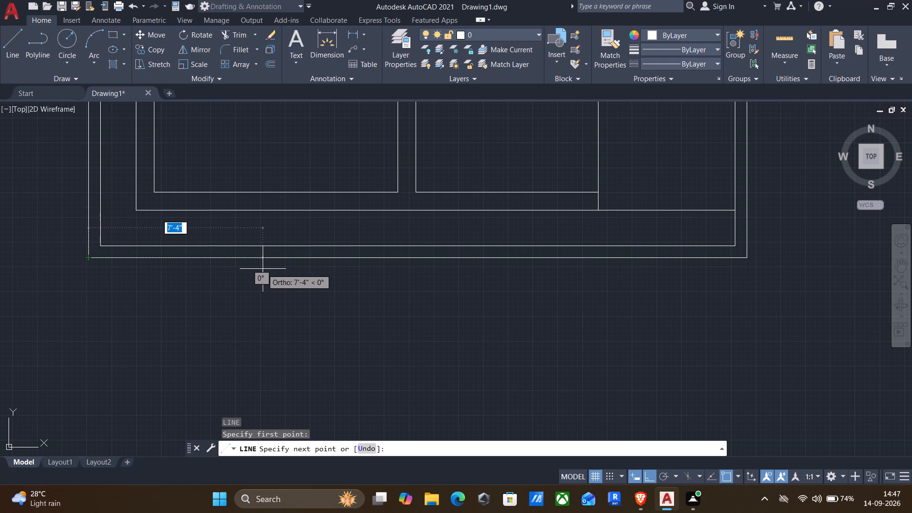
{"action": "key", "text": "6"}
{"action": "key", "text": "shift+quotedbl"}
{"action": "key", "text": "Return"}
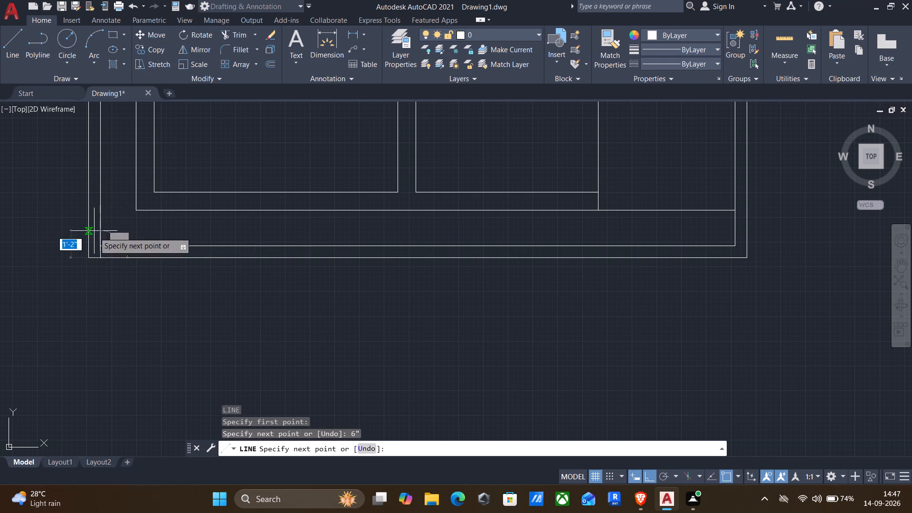
{"action": "scroll", "coordinate": [90, 255], "scroll_direction": "up", "scroll_amount": 2}
{"action": "left_click", "coordinate": [110, 235]}
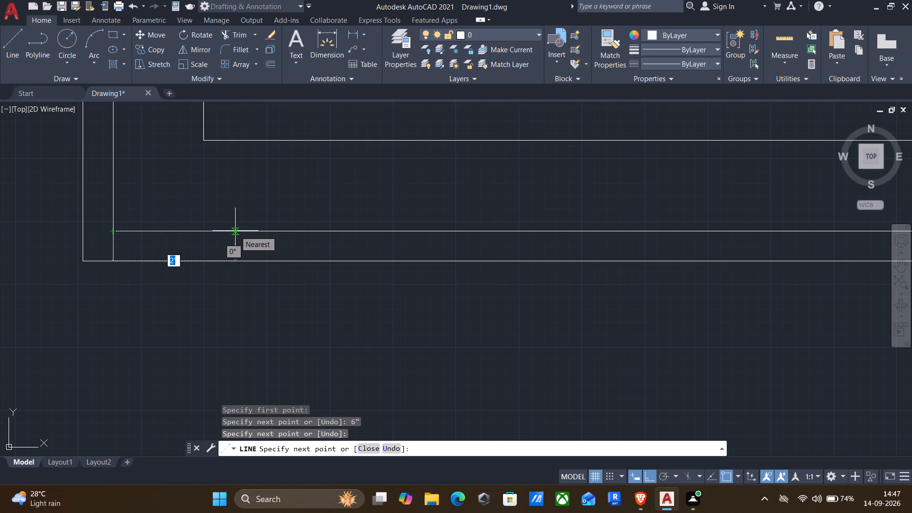
{"action": "type", "text": "1'6\""}
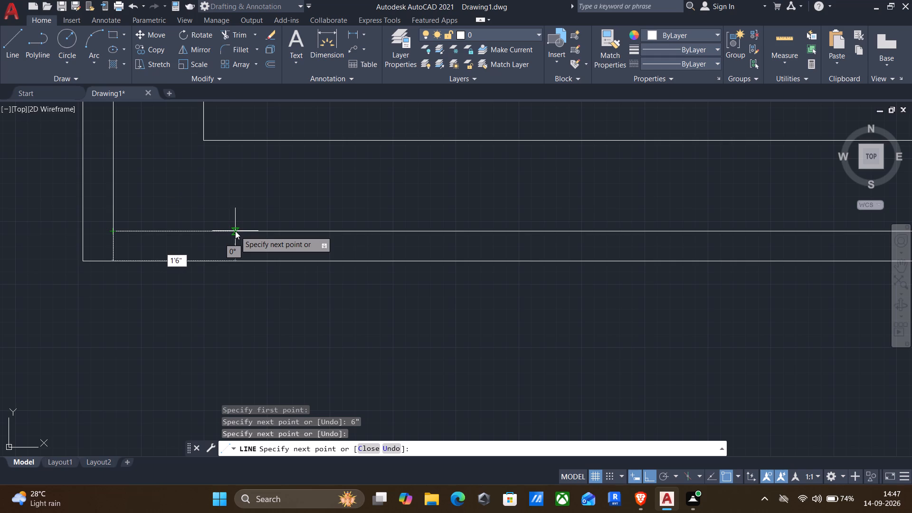
{"action": "key", "text": "Return"}
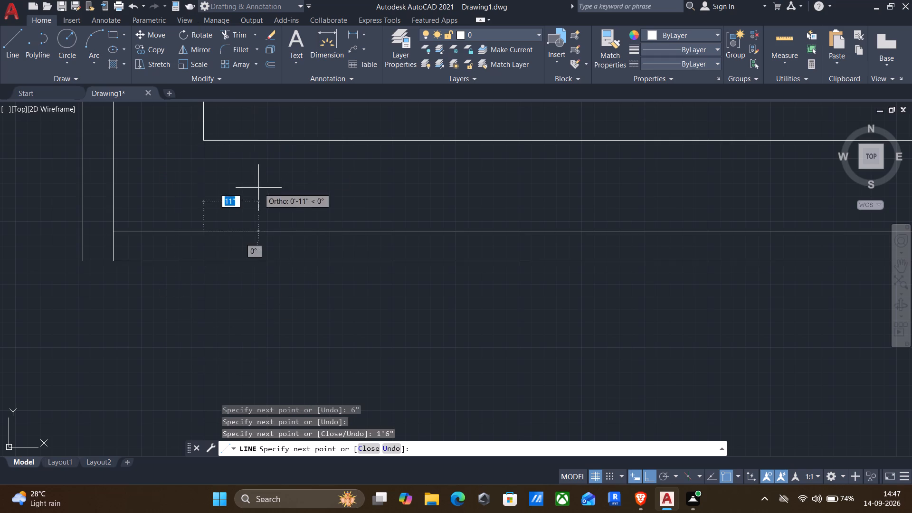
Continue the connected line about 10" upward and 9" to the right, below the bottom-left room.
{"action": "scroll", "coordinate": [214, 152], "scroll_direction": "down", "scroll_amount": 1}
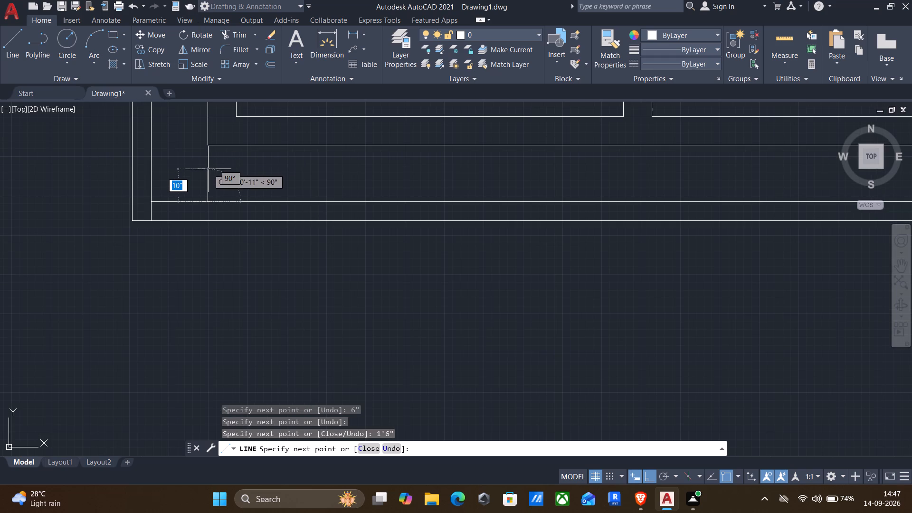
{"action": "left_click", "coordinate": [208, 170]}
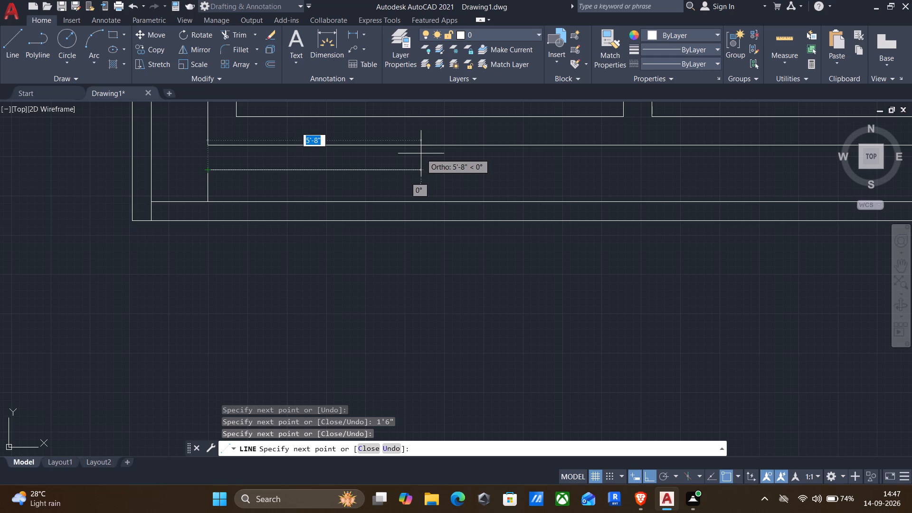
{"action": "type", "text": "9\""}
{"action": "key", "text": "Return"}
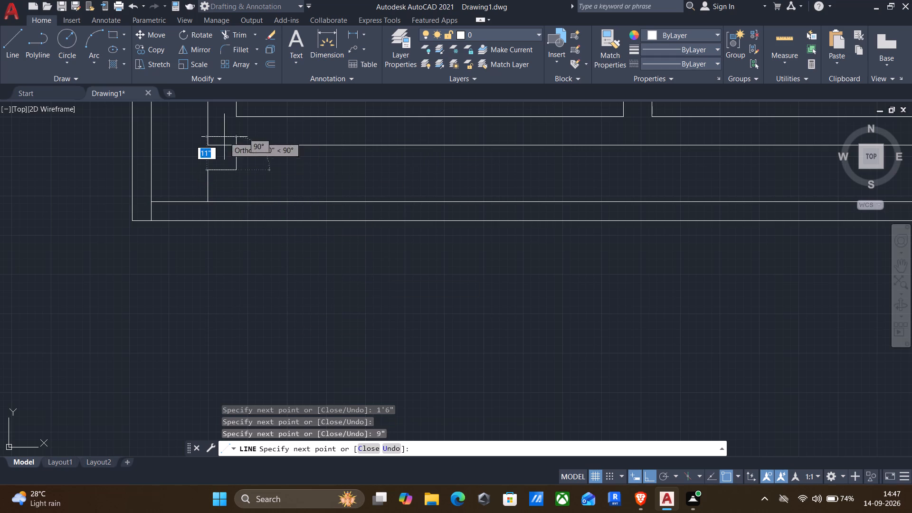
Continue the connected line with a short rise and 10'3" to the right, below the bottom-left room.
{"action": "scroll", "coordinate": [232, 124], "scroll_direction": "up", "scroll_amount": 1}
{"action": "middle_click_drag", "start_coordinate": [236, 132], "coordinate": [217, 166]}
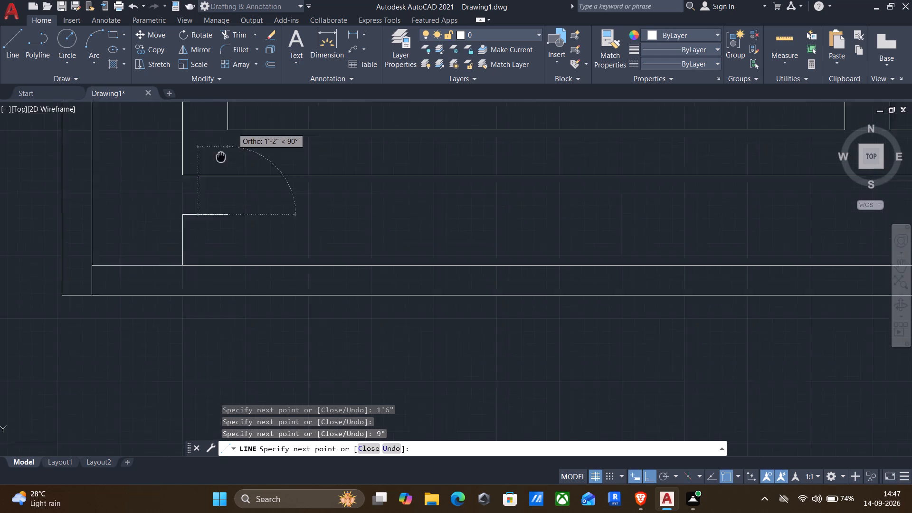
{"action": "middle_click_drag", "start_coordinate": [217, 166], "coordinate": [211, 233]}
{"action": "scroll", "coordinate": [218, 227], "scroll_direction": "up", "scroll_amount": 3}
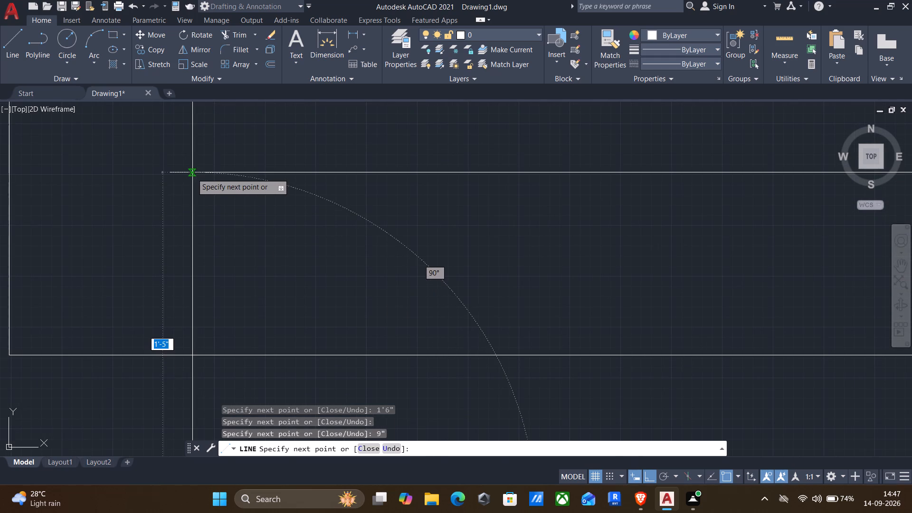
{"action": "scroll", "coordinate": [191, 144], "scroll_direction": "up", "scroll_amount": 3}
{"action": "scroll", "coordinate": [195, 193], "scroll_direction": "up", "scroll_amount": 4}
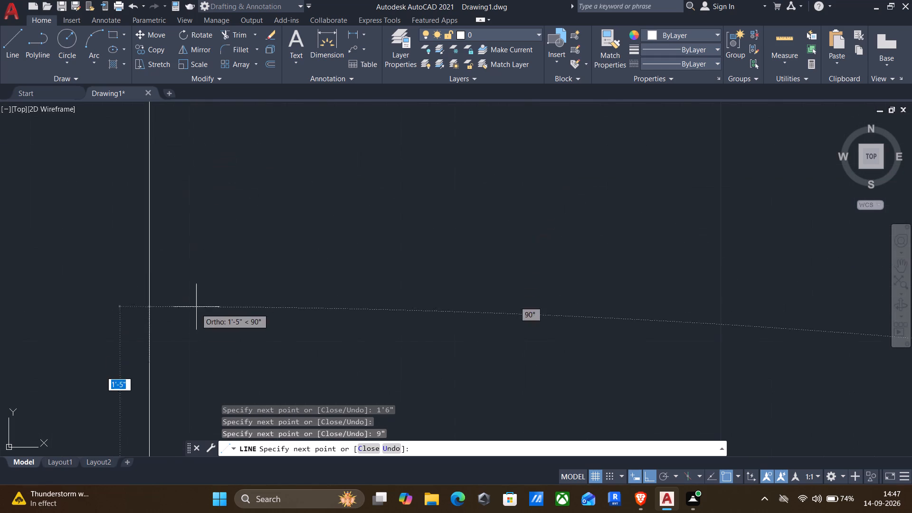
{"action": "middle_click_drag", "start_coordinate": [180, 325], "coordinate": [280, 17]}
{"action": "scroll", "coordinate": [243, 275], "scroll_direction": "up", "scroll_amount": 3}
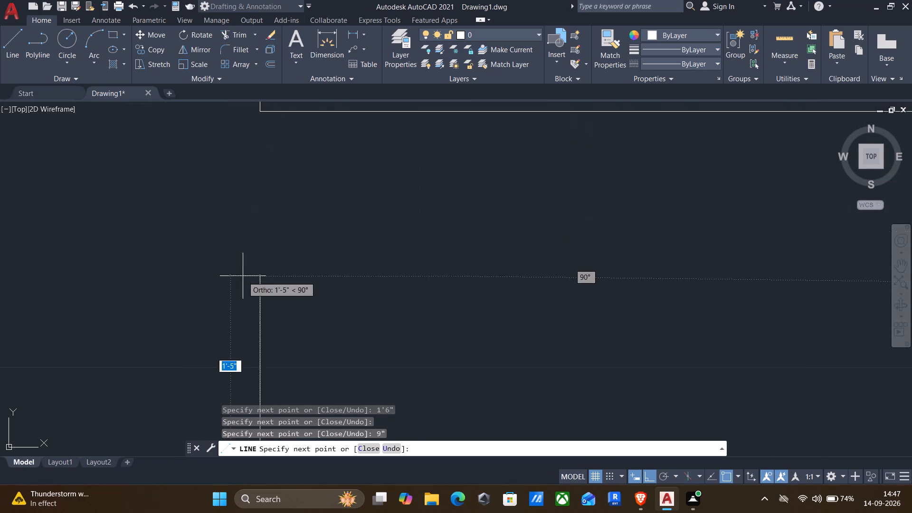
{"action": "middle_click_drag", "start_coordinate": [277, 145], "coordinate": [255, 215]}
{"action": "scroll", "coordinate": [255, 215], "scroll_direction": "up", "scroll_amount": 1}
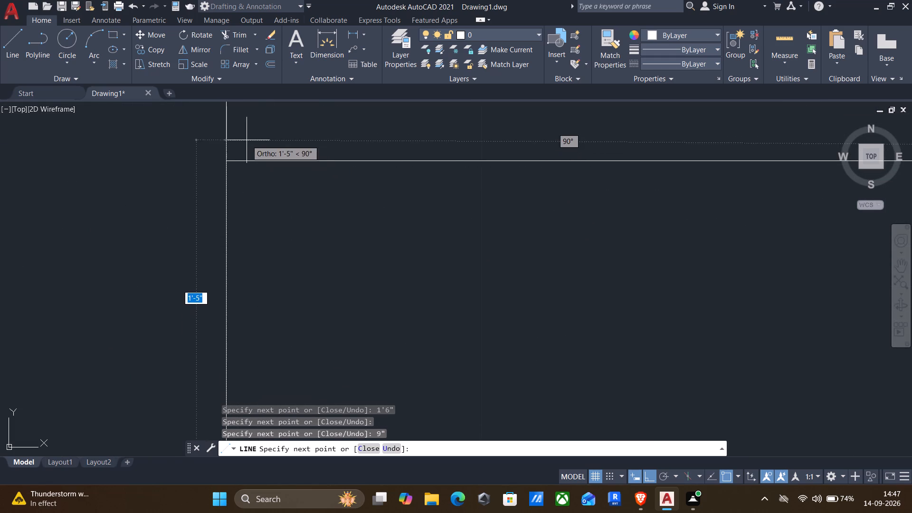
{"action": "scroll", "coordinate": [230, 162], "scroll_direction": "down", "scroll_amount": 3}
{"action": "scroll", "coordinate": [264, 315], "scroll_direction": "down", "scroll_amount": 3}
{"action": "scroll", "coordinate": [293, 201], "scroll_direction": "down", "scroll_amount": 7}
{"action": "scroll", "coordinate": [311, 307], "scroll_direction": "down", "scroll_amount": 1}
{"action": "middle_click_drag", "start_coordinate": [311, 300], "coordinate": [334, 164]}
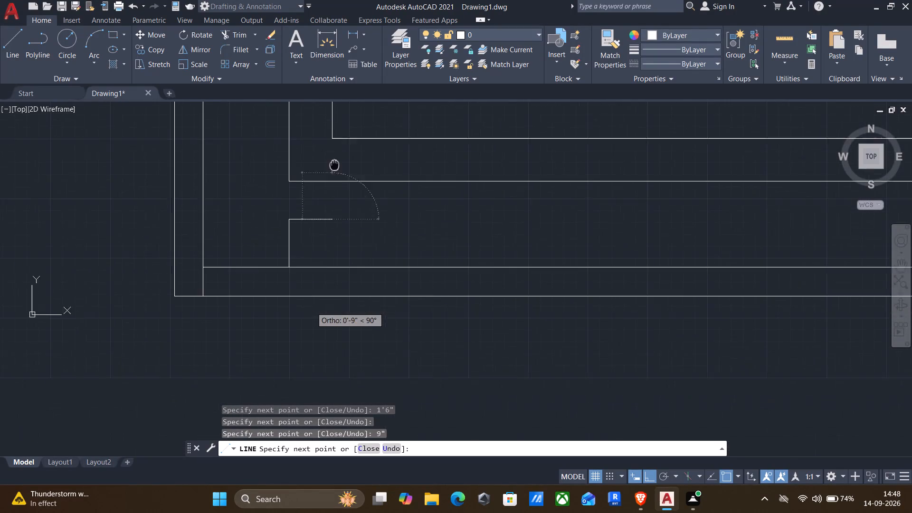
{"action": "scroll", "coordinate": [345, 200], "scroll_direction": "up", "scroll_amount": 2}
{"action": "left_click", "coordinate": [314, 210]}
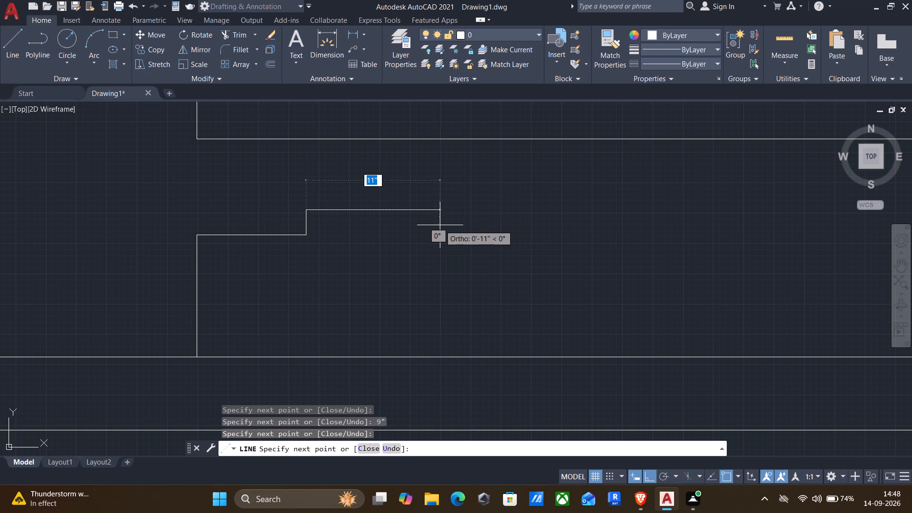
{"action": "type", "text": "10'3"}
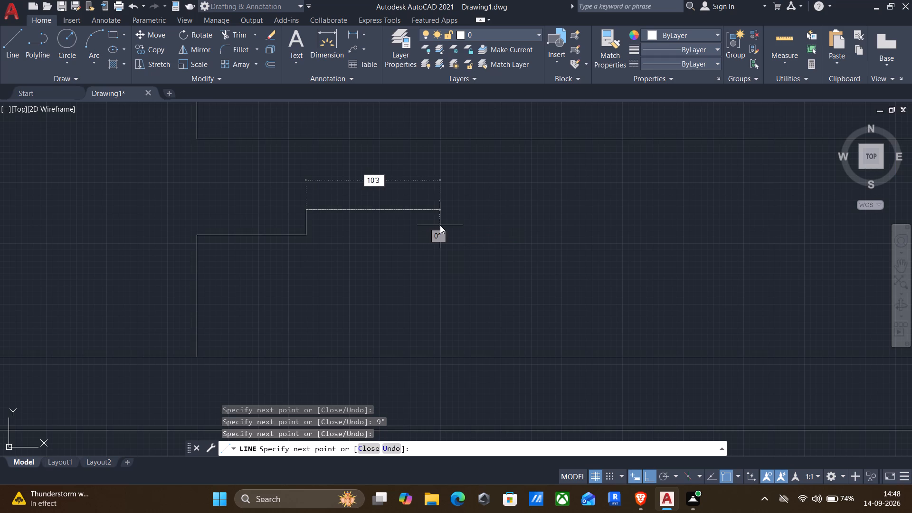
{"action": "key", "text": "shift+quotedbl"}
{"action": "key", "text": "Return"}
Continue the line with a short drop at the room's right corner and 9" to the right, beneath the interior wall.
{"action": "scroll", "coordinate": [573, 230], "scroll_direction": "down", "scroll_amount": 2}
{"action": "middle_click_drag", "start_coordinate": [667, 249], "coordinate": [443, 288]}
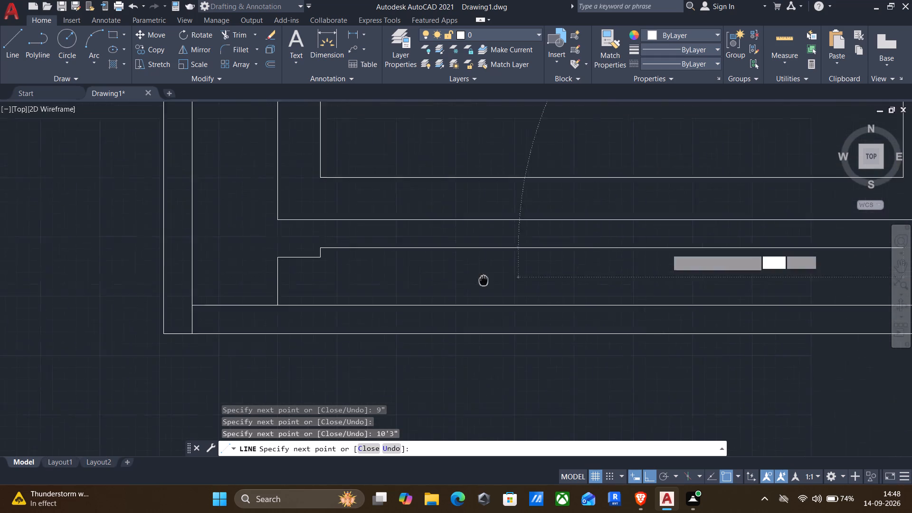
{"action": "middle_click_drag", "start_coordinate": [443, 288], "coordinate": [152, 333]}
{"action": "scroll", "coordinate": [498, 287], "scroll_direction": "up", "scroll_amount": 3}
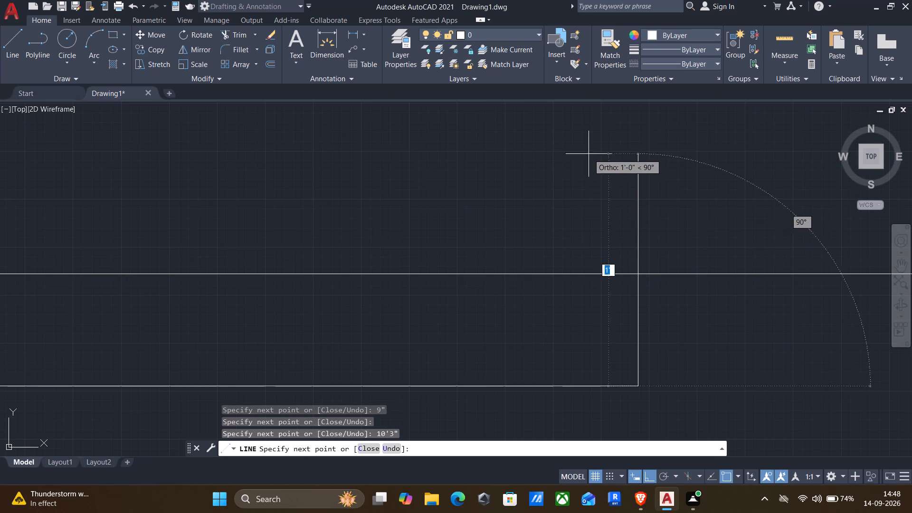
{"action": "middle_click_drag", "start_coordinate": [577, 206], "coordinate": [502, 288]}
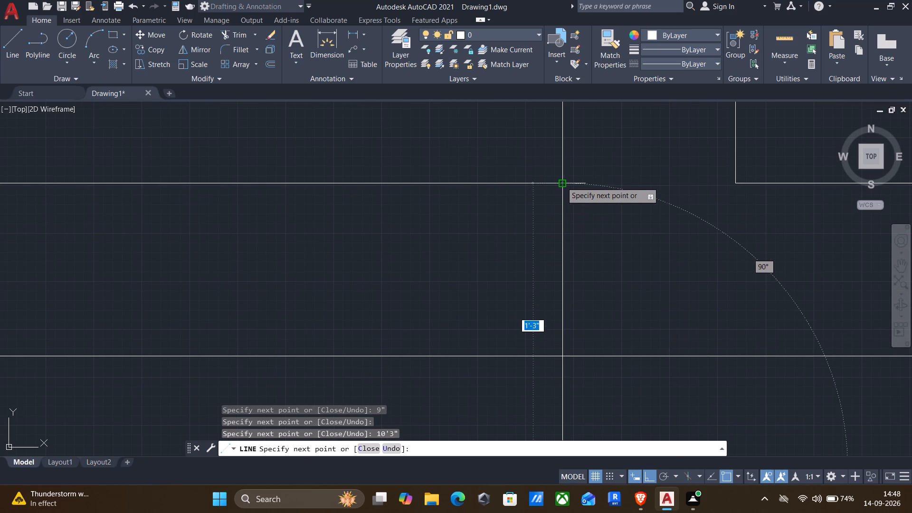
{"action": "scroll", "coordinate": [559, 208], "scroll_direction": "down", "scroll_amount": 2}
{"action": "middle_click_drag", "start_coordinate": [565, 278], "coordinate": [562, 218]}
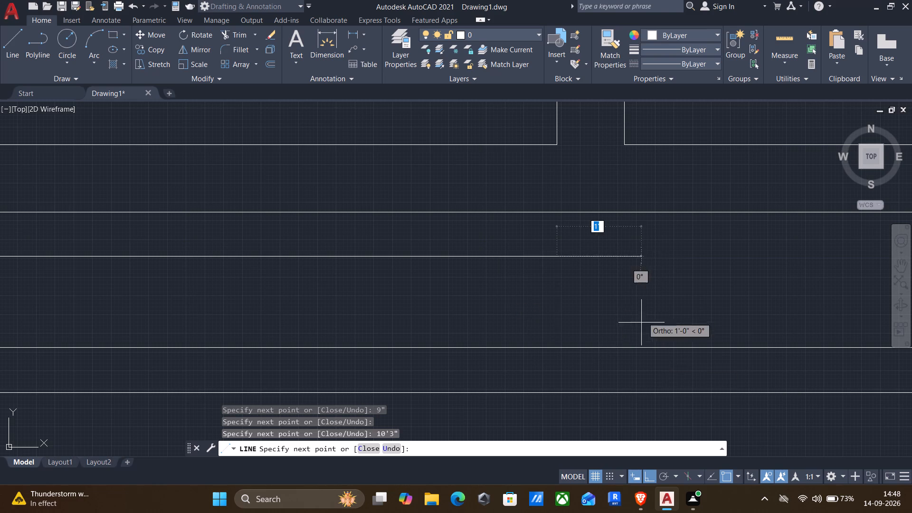
{"action": "left_click", "coordinate": [563, 298]}
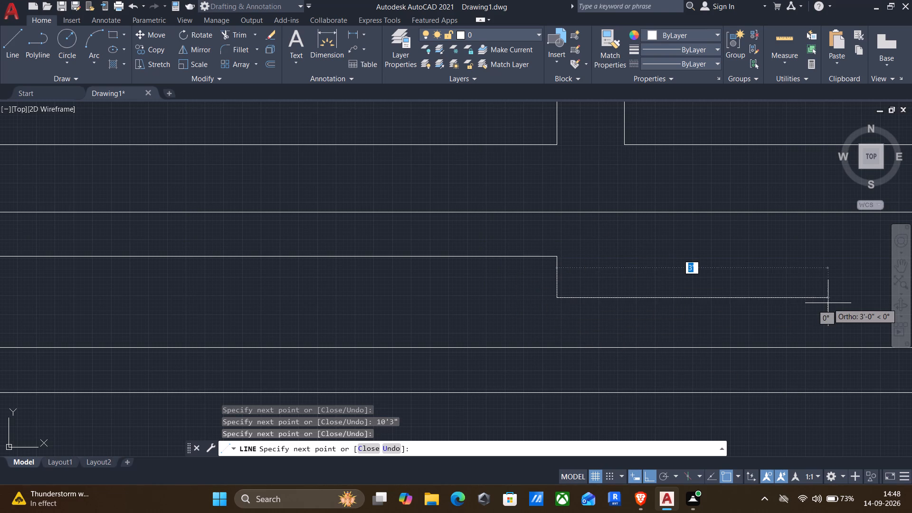
{"action": "type", "text": "9\""}
{"action": "key", "text": "Return"}
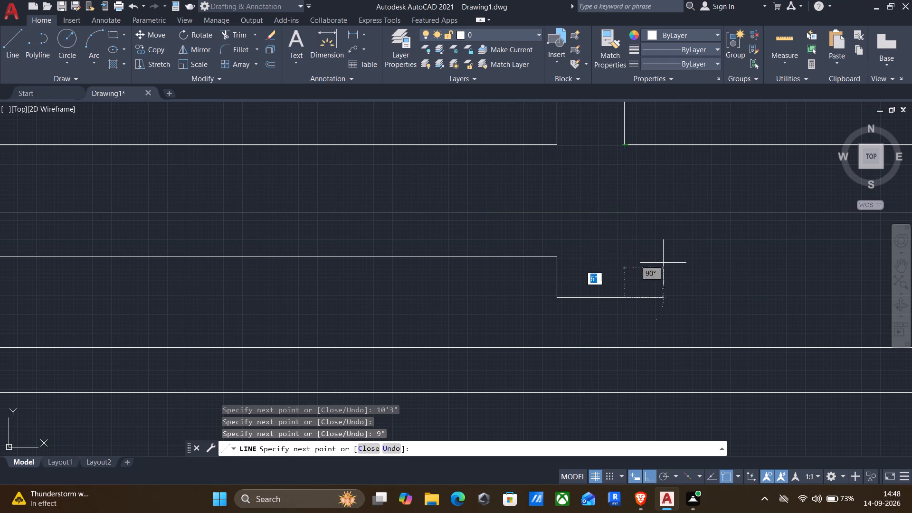
Continue the line with a short rise at the interior wall's right face and 7'6" to the right, below the middle room.
{"action": "middle_click_drag", "start_coordinate": [665, 257], "coordinate": [524, 269]}
{"action": "left_click", "coordinate": [493, 255]}
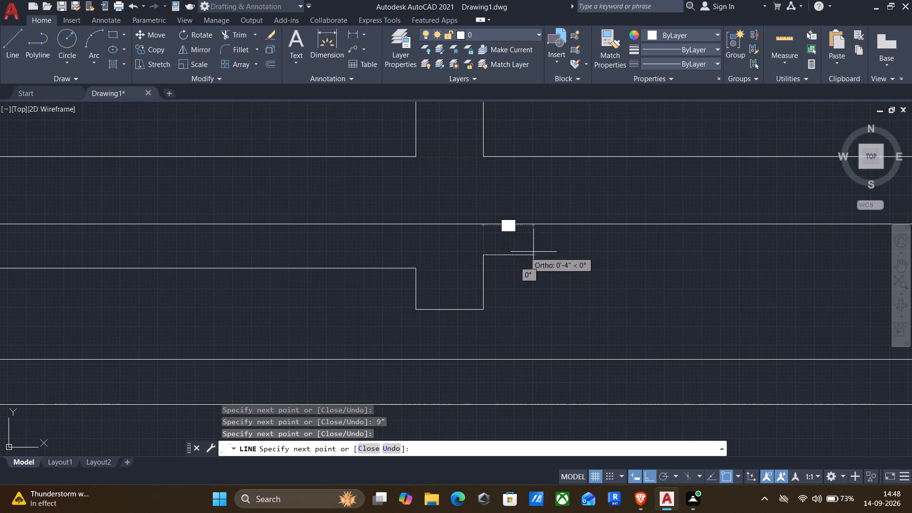
{"action": "type", "text": "7'6\""}
{"action": "key", "text": "Return"}
Extend the connected line another 2" to the right to meet the middle room's right wall line.
{"action": "middle_click_drag", "start_coordinate": [743, 290], "coordinate": [421, 340]}
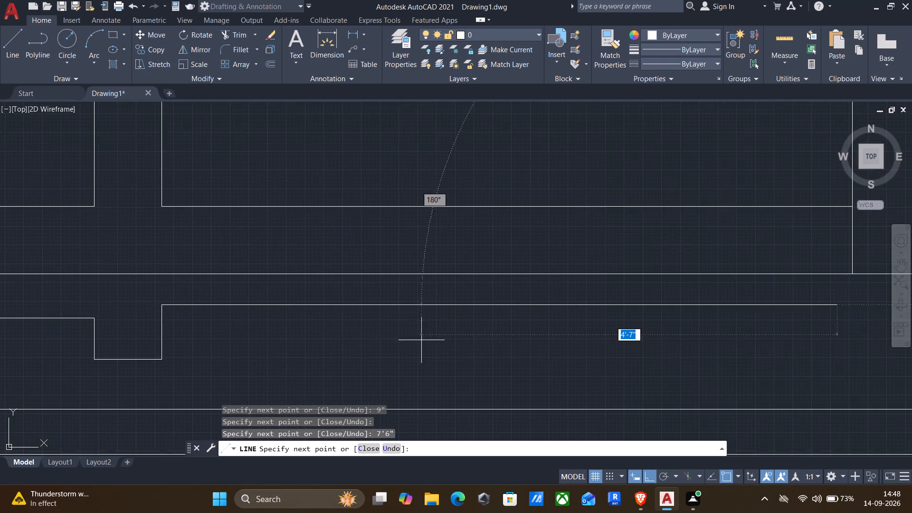
{"action": "scroll", "coordinate": [439, 324], "scroll_direction": "down", "scroll_amount": 1}
{"action": "scroll", "coordinate": [628, 372], "scroll_direction": "up", "scroll_amount": 3}
{"action": "middle_click_drag", "start_coordinate": [695, 291], "coordinate": [580, 377]}
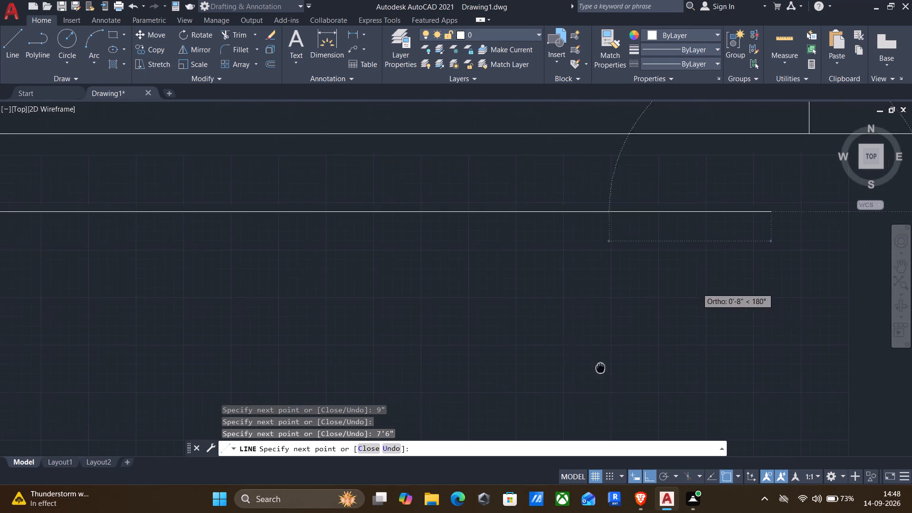
{"action": "middle_click_drag", "start_coordinate": [580, 377], "coordinate": [470, 434]}
{"action": "scroll", "coordinate": [632, 194], "scroll_direction": "down", "scroll_amount": 3}
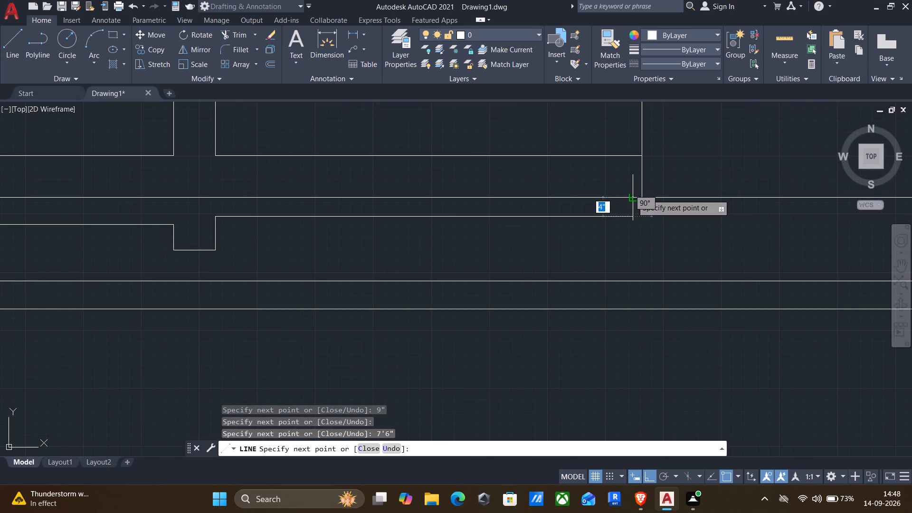
{"action": "middle_click_drag", "start_coordinate": [630, 197], "coordinate": [577, 365]}
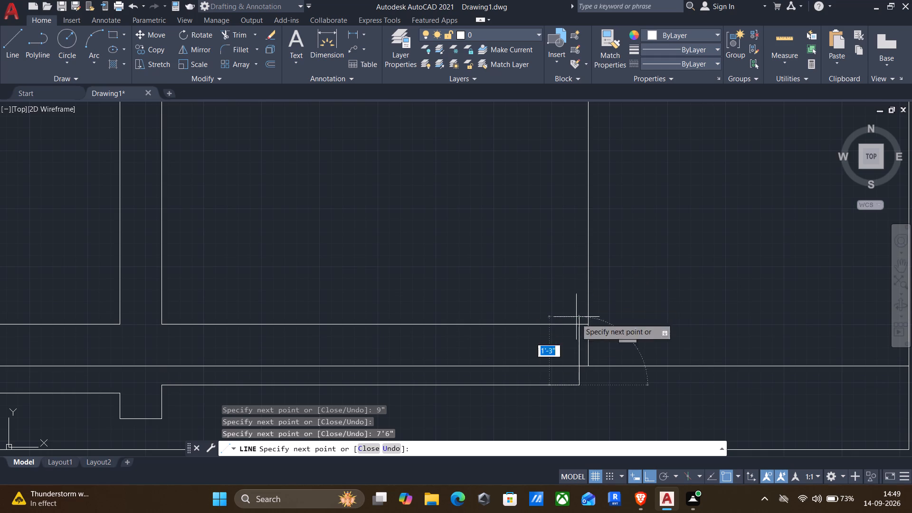
{"action": "scroll", "coordinate": [578, 372], "scroll_direction": "up", "scroll_amount": 2}
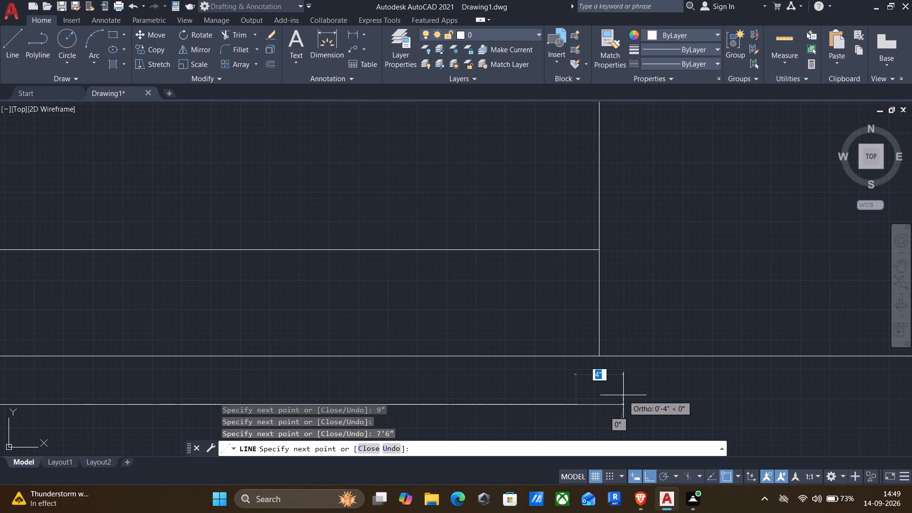
{"action": "type", "text": "2\""}
{"action": "key", "text": "Return"}
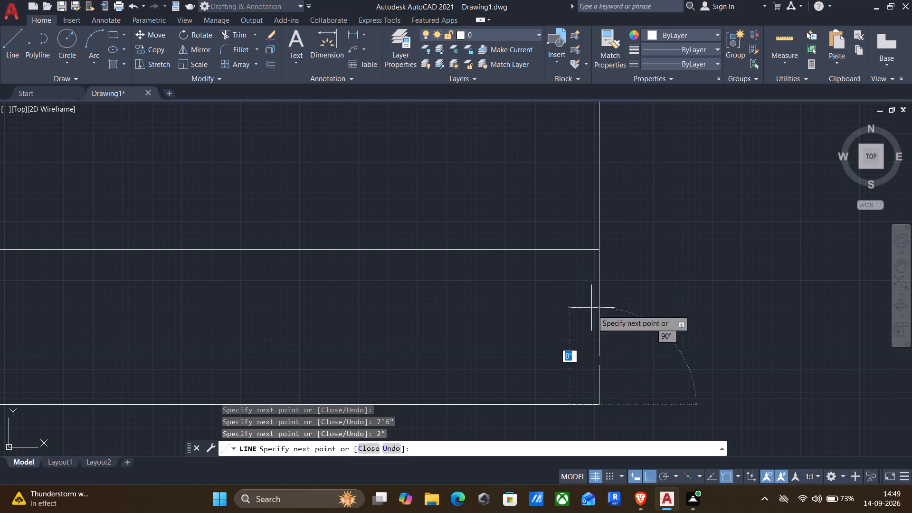
Continue the line with a short rise below the middle room's right wall line and 4' to the right.
{"action": "scroll", "coordinate": [600, 360], "scroll_direction": "down", "scroll_amount": 2}
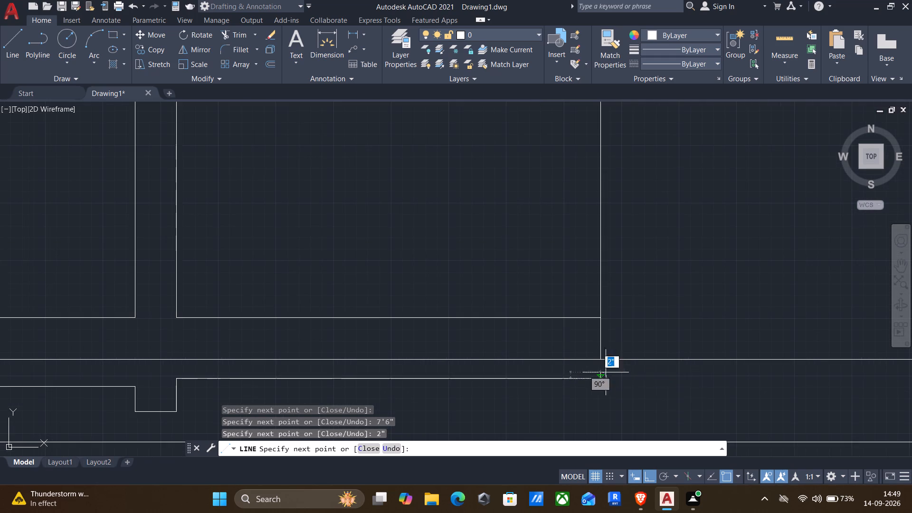
{"action": "middle_click_drag", "start_coordinate": [622, 382], "coordinate": [384, 325]}
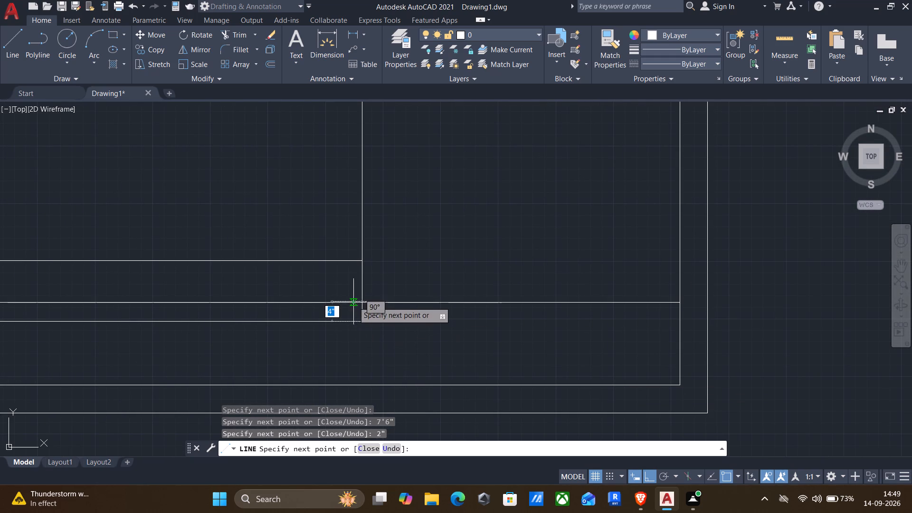
{"action": "scroll", "coordinate": [360, 309], "scroll_direction": "up", "scroll_amount": 3}
{"action": "left_click", "coordinate": [360, 310]}
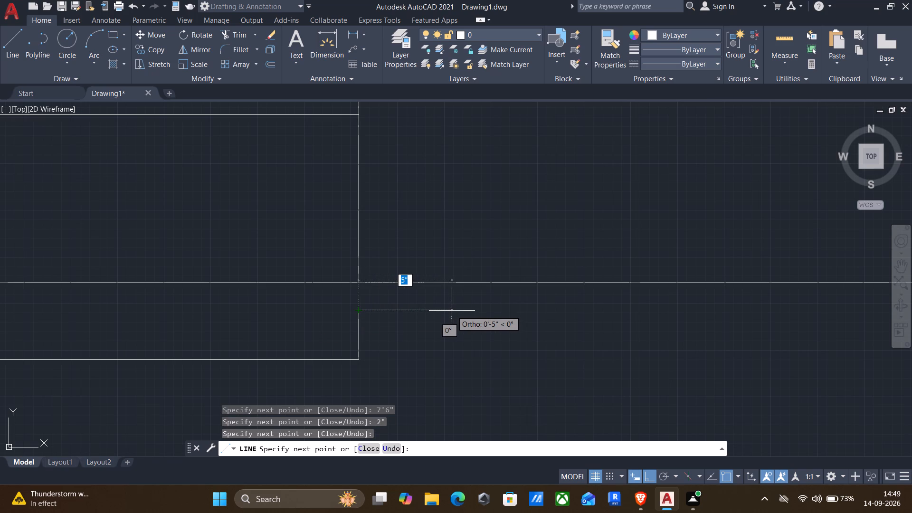
{"action": "type", "text": "4'"}
{"action": "key", "text": "Return"}
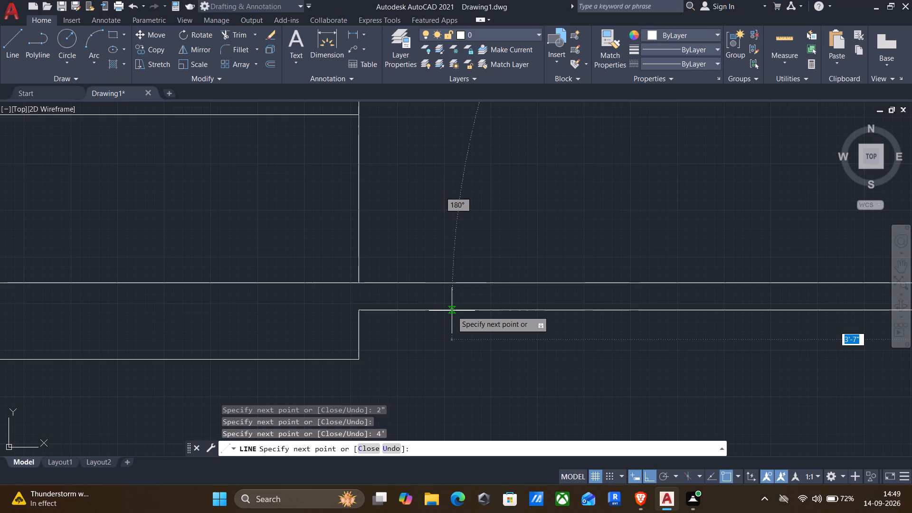
Continue the line upward past the long horizontal wall line and 2'4" to the right, across the right outer wall.
{"action": "scroll", "coordinate": [452, 311], "scroll_direction": "up", "scroll_amount": 1}
{"action": "scroll", "coordinate": [452, 311], "scroll_direction": "down", "scroll_amount": 3}
{"action": "scroll", "coordinate": [649, 370], "scroll_direction": "down", "scroll_amount": 1}
{"action": "middle_click_drag", "start_coordinate": [700, 367], "coordinate": [370, 403]}
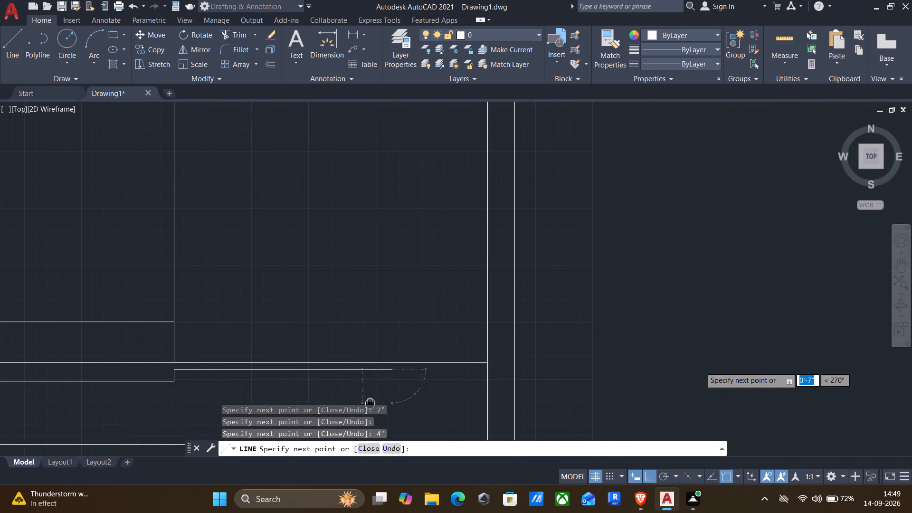
{"action": "scroll", "coordinate": [376, 360], "scroll_direction": "up", "scroll_amount": 2}
{"action": "left_click", "coordinate": [409, 330]}
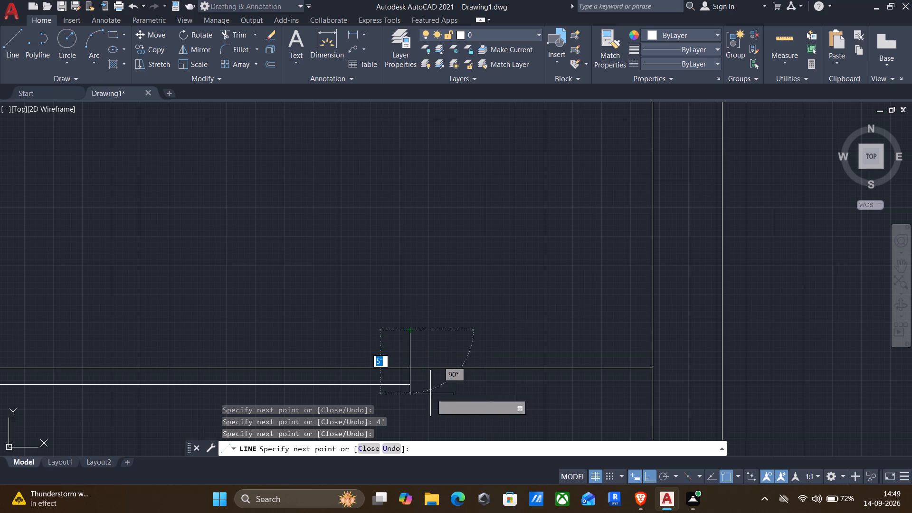
{"action": "key", "text": "2"}
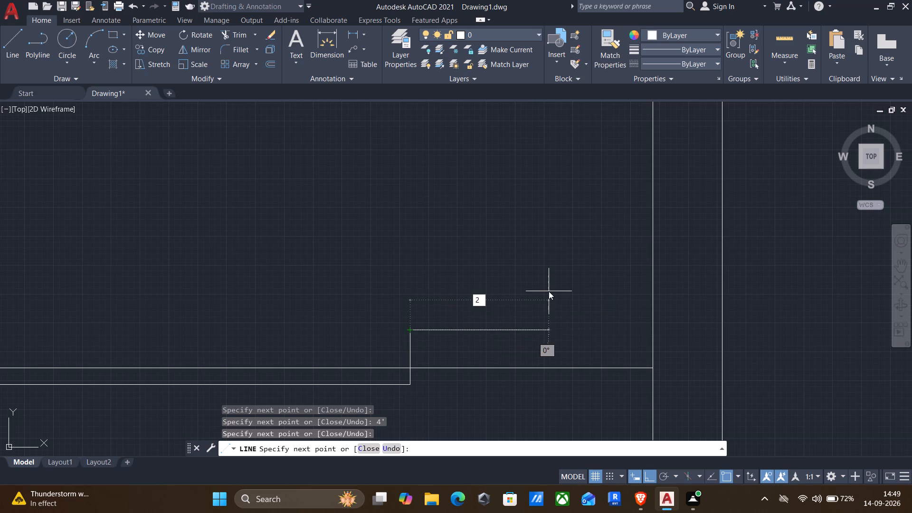
{"action": "type", "text": "'4\""}
{"action": "key", "text": "Return"}
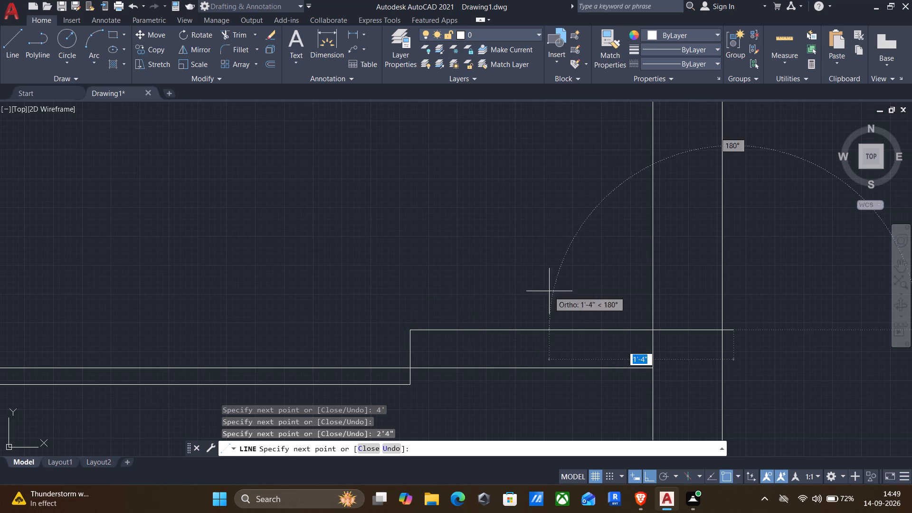
Finish the connected line with a segment about 4'7" downward, past the outer wall's bottom-right corner.
{"action": "middle_click_drag", "start_coordinate": [790, 231], "coordinate": [588, 296]}
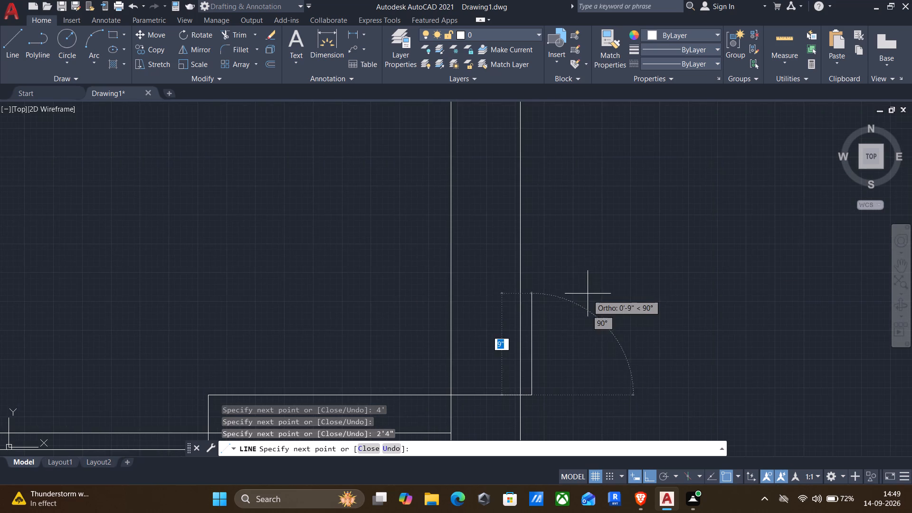
{"action": "middle_click_drag", "start_coordinate": [604, 273], "coordinate": [595, 233]}
{"action": "scroll", "coordinate": [604, 274], "scroll_direction": "down", "scroll_amount": 1}
{"action": "scroll", "coordinate": [604, 206], "scroll_direction": "down", "scroll_amount": 2}
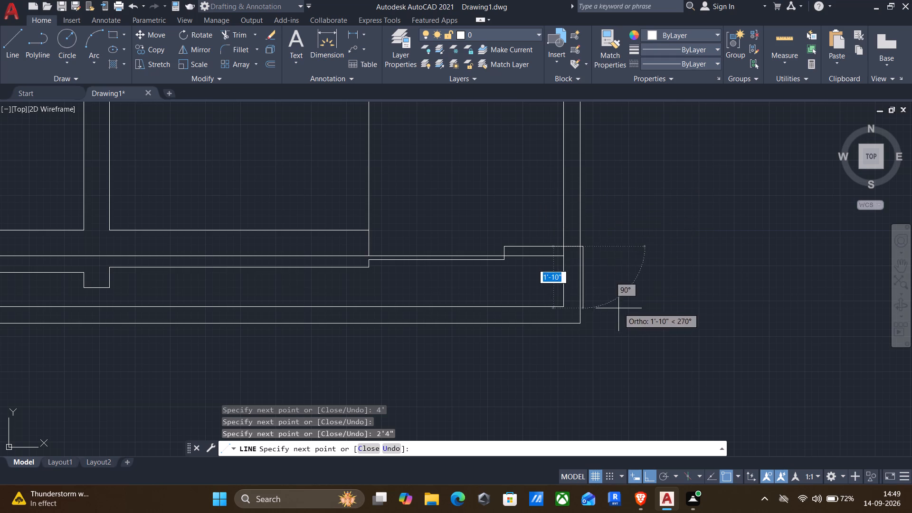
{"action": "middle_click_drag", "start_coordinate": [617, 310], "coordinate": [613, 220]}
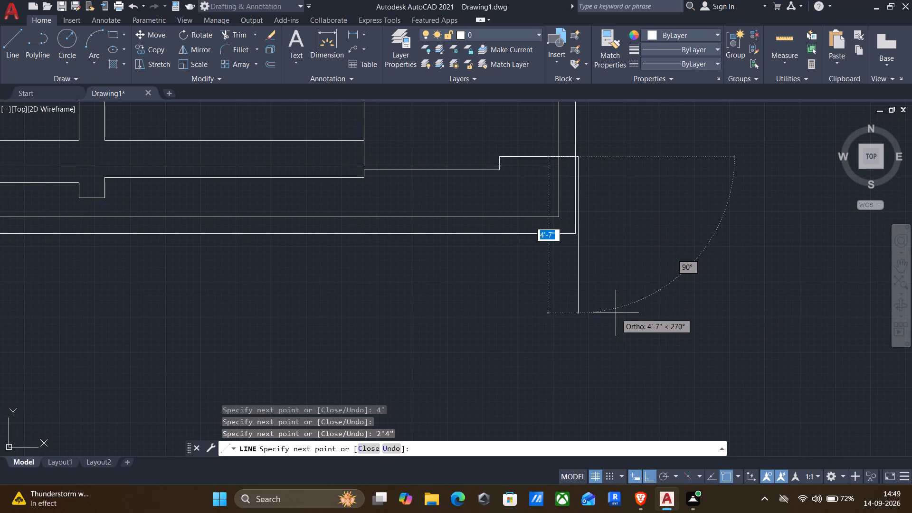
{"action": "left_click", "coordinate": [616, 313]}
{"action": "key", "text": "Return"}
Draw a 27'8" line leftward from the bottom end of the downward segment, below the outer bottom wall.
{"action": "scroll", "coordinate": [466, 314], "scroll_direction": "down", "scroll_amount": 1}
{"action": "middle_click_drag", "start_coordinate": [478, 310], "coordinate": [620, 231]}
{"action": "scroll", "coordinate": [621, 229], "scroll_direction": "down", "scroll_amount": 1}
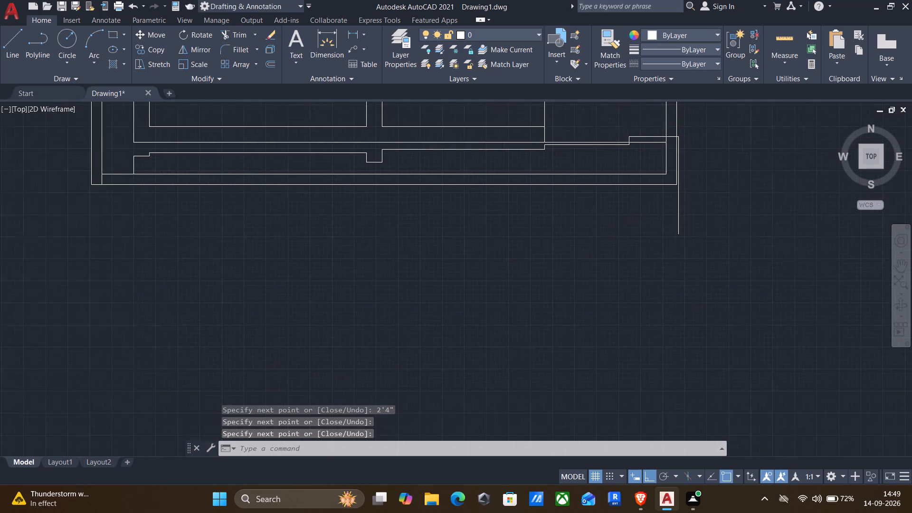
{"action": "middle_click_drag", "start_coordinate": [627, 241], "coordinate": [589, 258]}
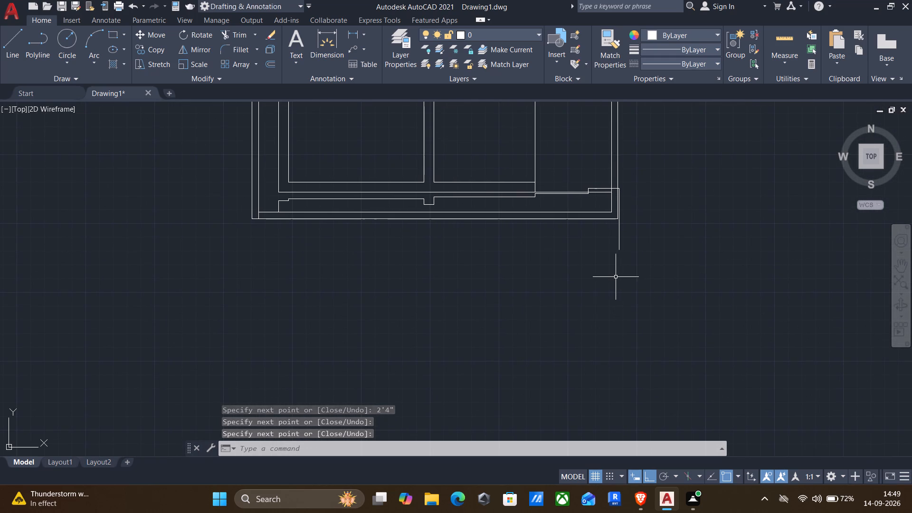
{"action": "key", "text": "l"}
{"action": "key", "text": "Return"}
{"action": "left_click", "coordinate": [617, 254]}
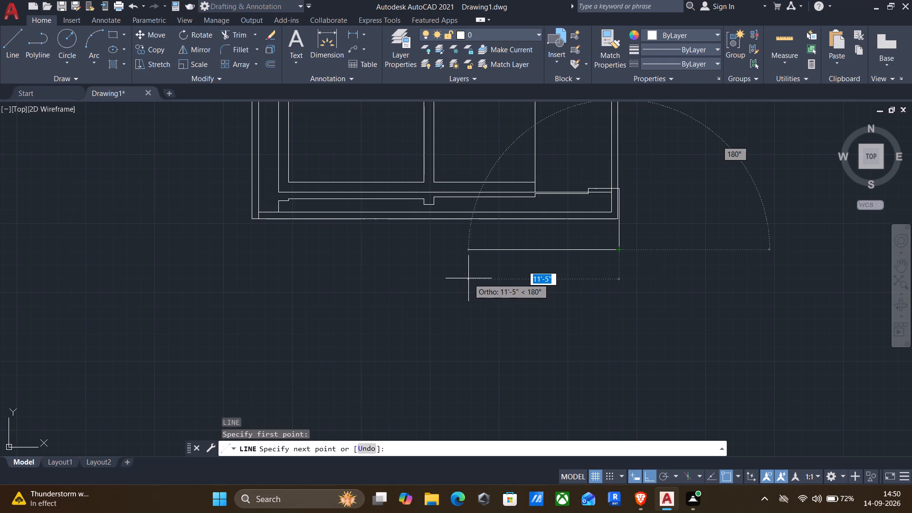
{"action": "type", "text": "27'8\""}
{"action": "key", "text": "Return"}
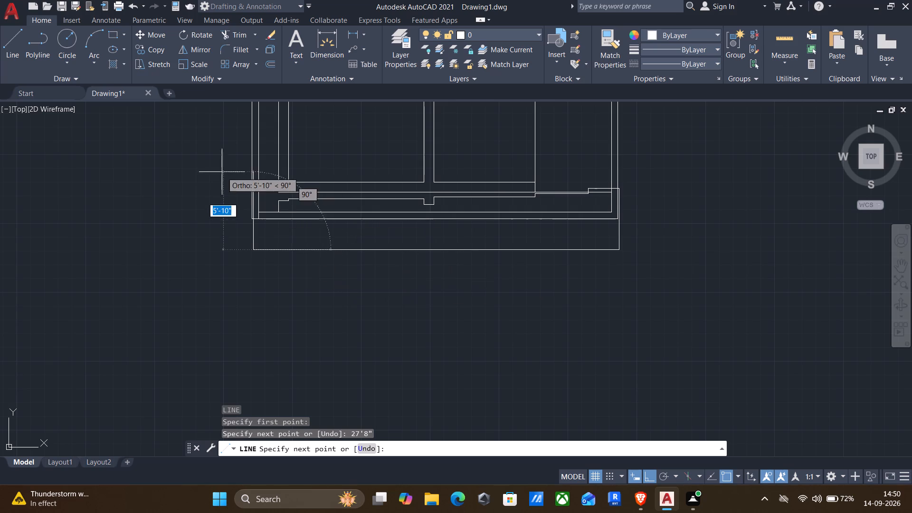
{"action": "scroll", "coordinate": [226, 228], "scroll_direction": "up", "scroll_amount": 2}
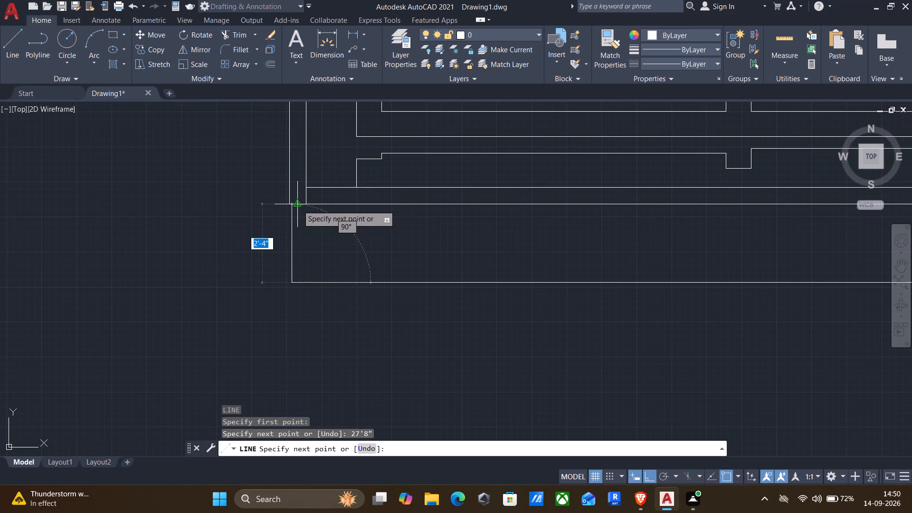
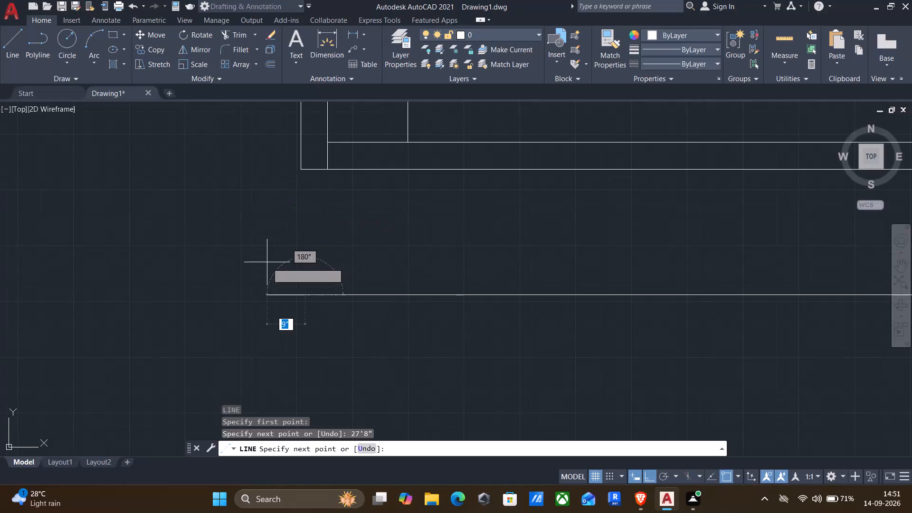
End the line command and erase the 27'8" horizontal line below the outer bottom wall.
{"action": "key", "text": "Escape"}
{"action": "scroll", "coordinate": [304, 258], "scroll_direction": "down", "scroll_amount": 3}
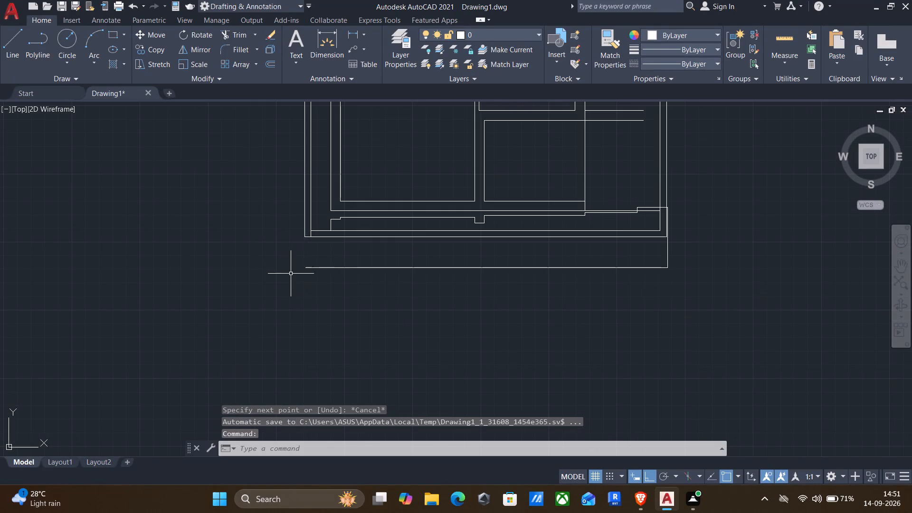
{"action": "left_click", "coordinate": [343, 267]}
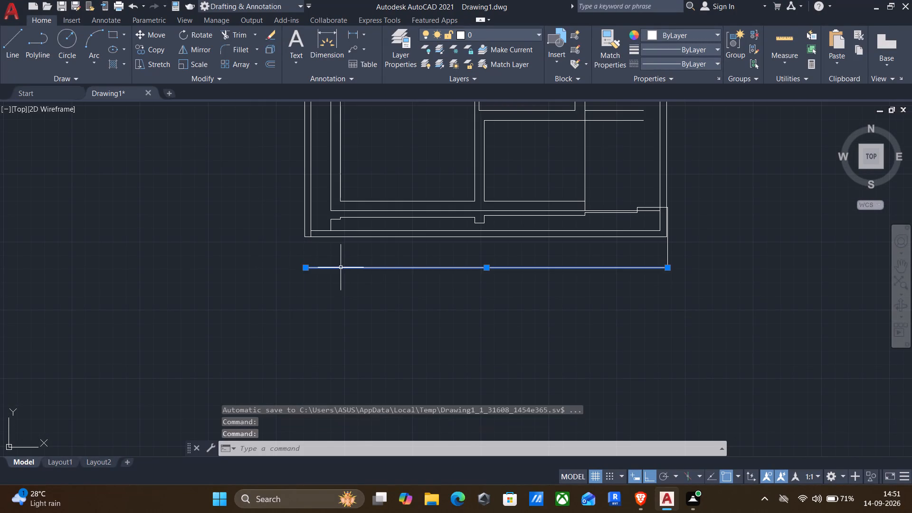
{"action": "key", "text": "Delete"}
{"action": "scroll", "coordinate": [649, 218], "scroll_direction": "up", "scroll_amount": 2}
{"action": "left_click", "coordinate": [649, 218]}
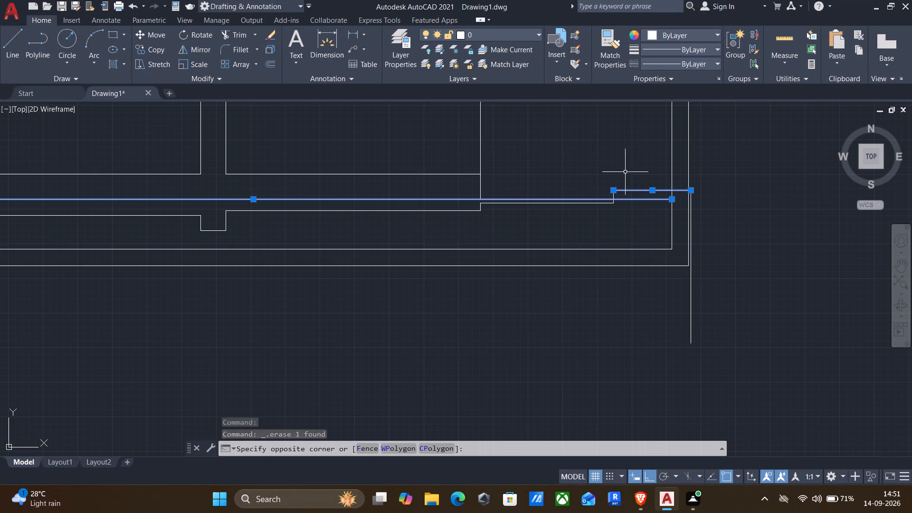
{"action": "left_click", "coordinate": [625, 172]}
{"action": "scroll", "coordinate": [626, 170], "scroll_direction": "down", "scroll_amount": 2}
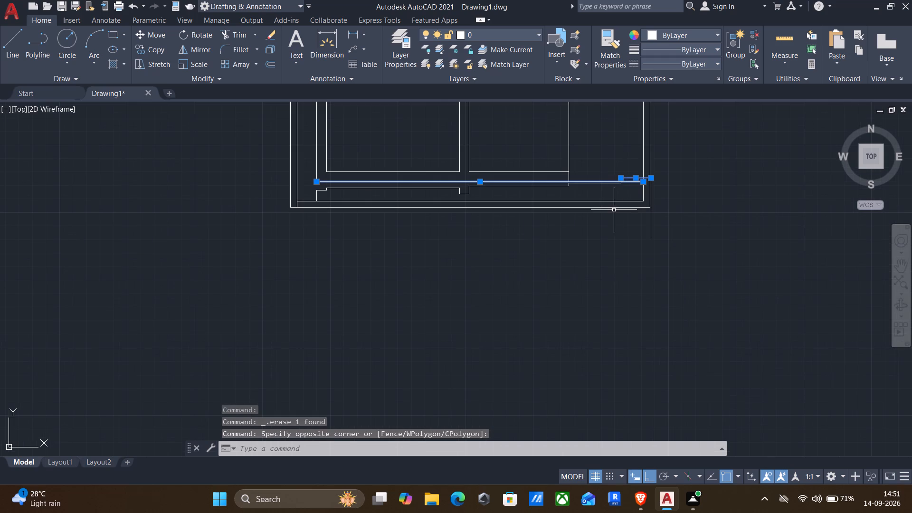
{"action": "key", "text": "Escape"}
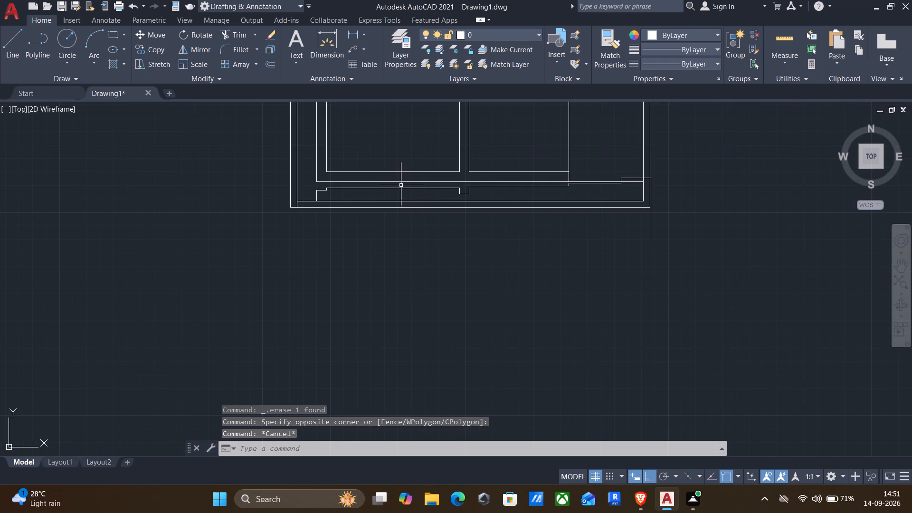
Erase the stepped outline's segments below the bottom-left room, including the short piece on the bottom wall's inner line.
{"action": "left_click", "coordinate": [399, 188]}
{"action": "key", "text": "Delete"}
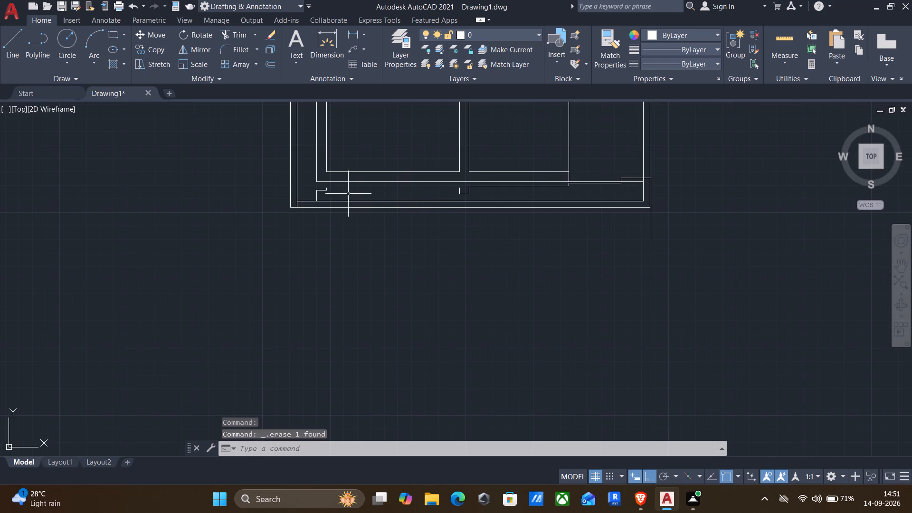
{"action": "left_click", "coordinate": [322, 194]}
{"action": "left_click", "coordinate": [314, 191]}
{"action": "key", "text": "Delete"}
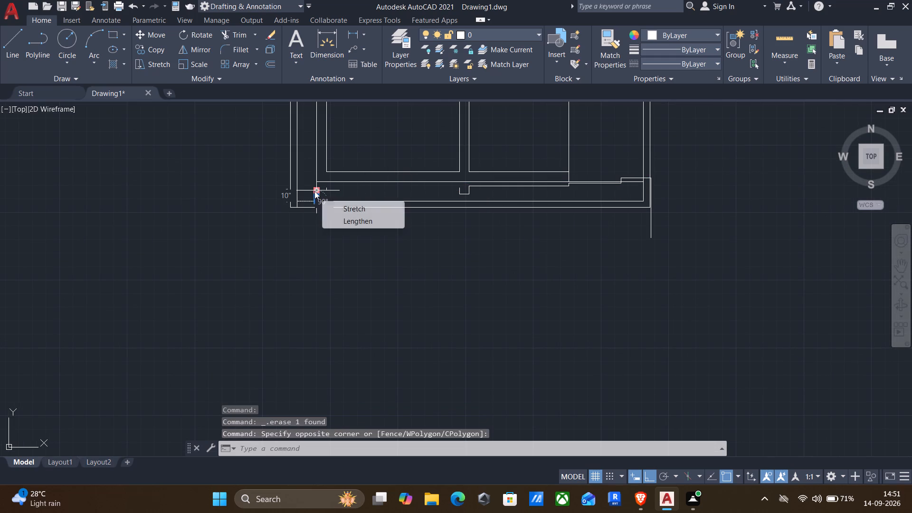
{"action": "key", "text": "Delete"}
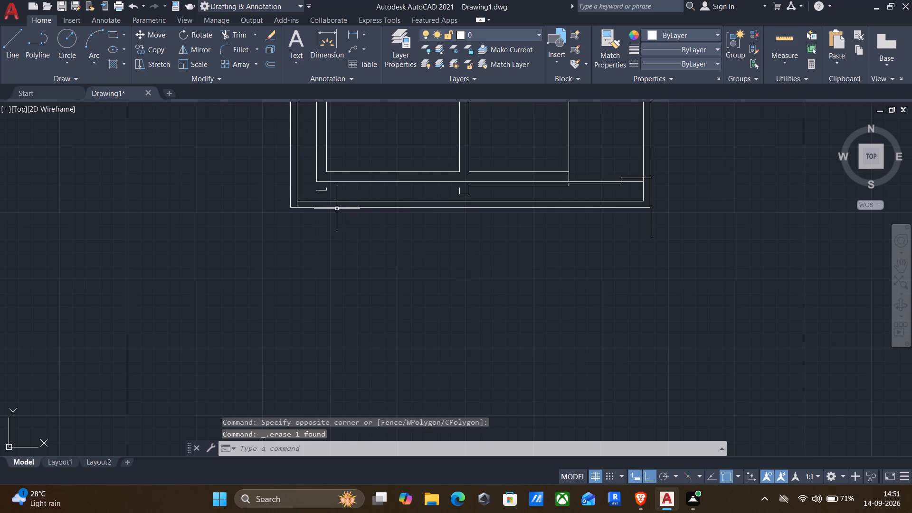
{"action": "scroll", "coordinate": [336, 208], "scroll_direction": "up", "scroll_amount": 2}
{"action": "left_click", "coordinate": [322, 182]}
{"action": "left_click", "coordinate": [266, 155]}
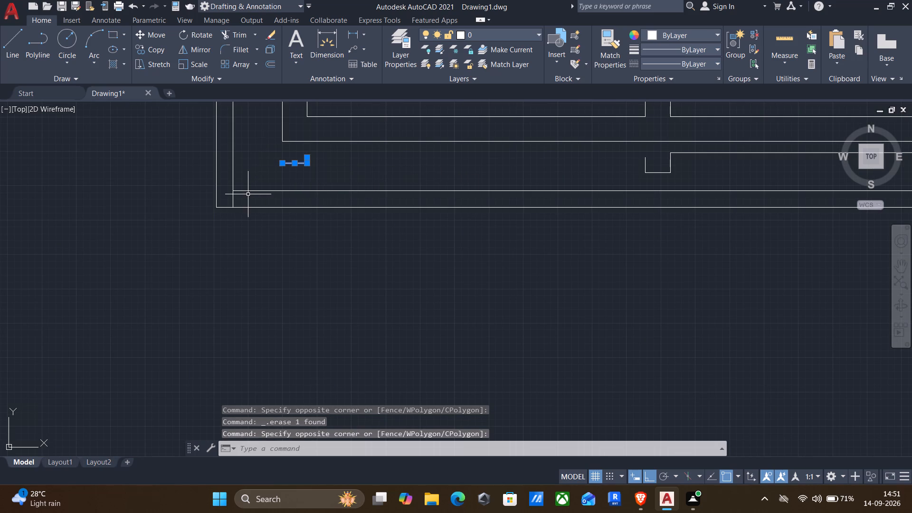
{"action": "key", "text": "Delete"}
{"action": "left_click", "coordinate": [256, 192]}
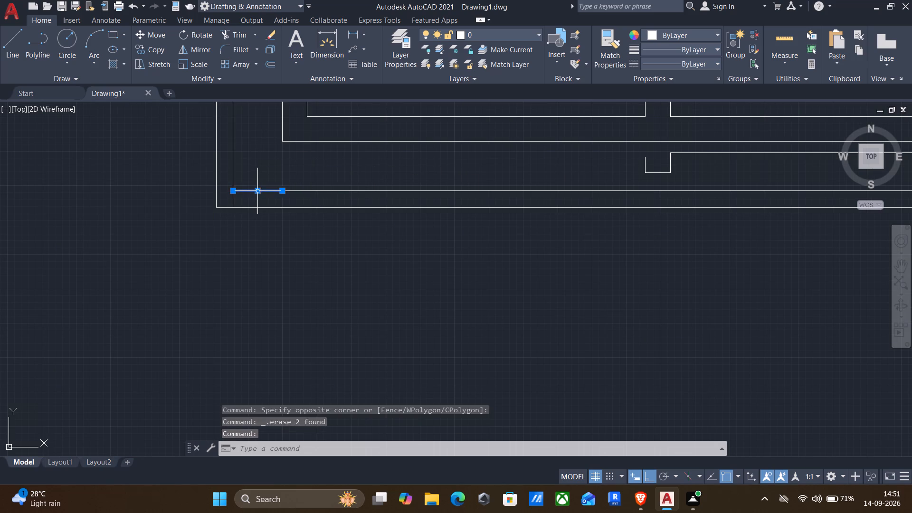
{"action": "key", "text": "Delete"}
Erase the outline's small notch and its horizontal segment and short rise below the bottom middle room.
{"action": "scroll", "coordinate": [365, 231], "scroll_direction": "down", "scroll_amount": 2}
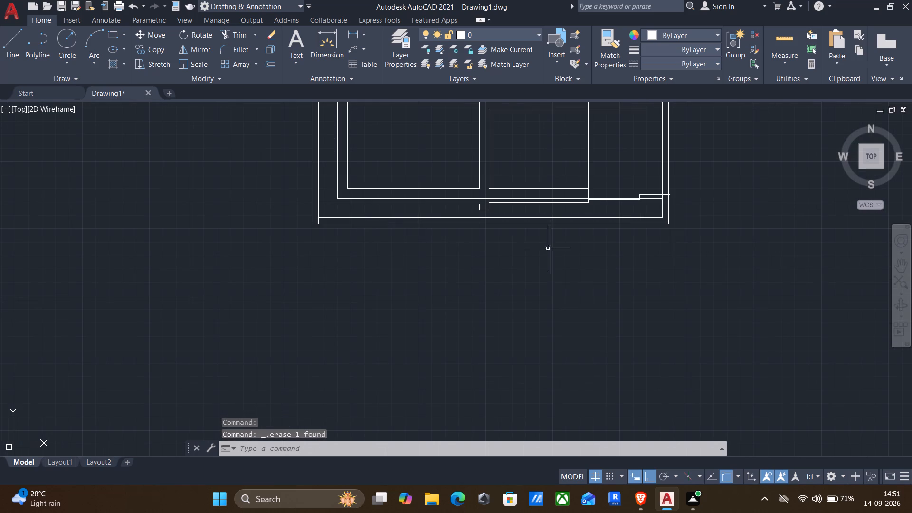
{"action": "scroll", "coordinate": [600, 212], "scroll_direction": "up", "scroll_amount": 2}
{"action": "left_click", "coordinate": [506, 197]}
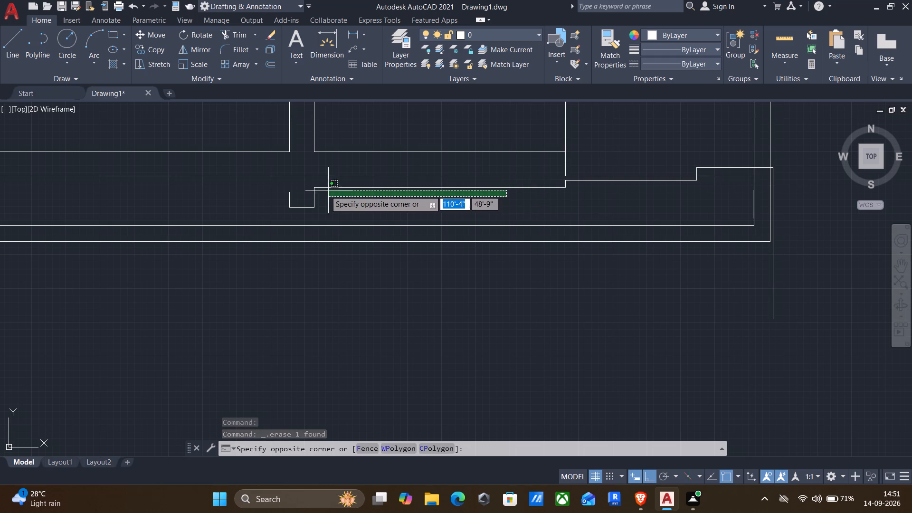
{"action": "left_click", "coordinate": [246, 189]}
{"action": "key", "text": "Delete"}
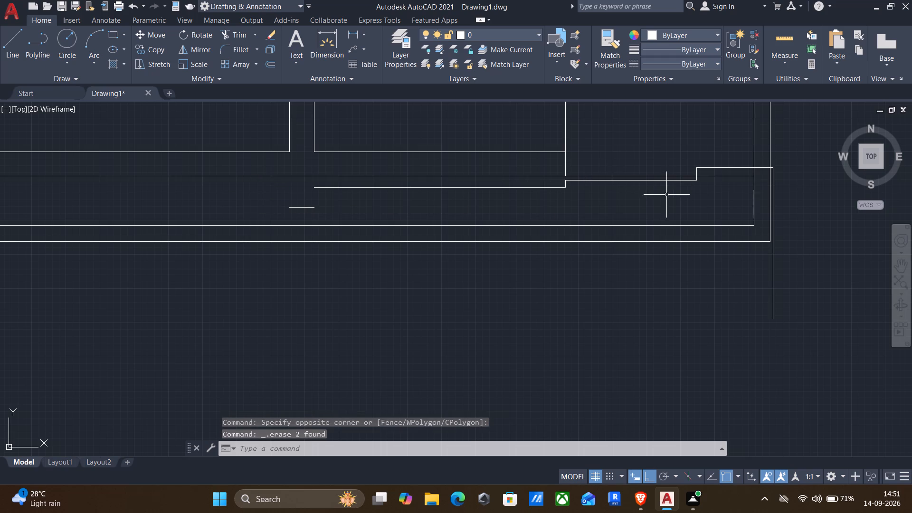
{"action": "left_click", "coordinate": [666, 199]}
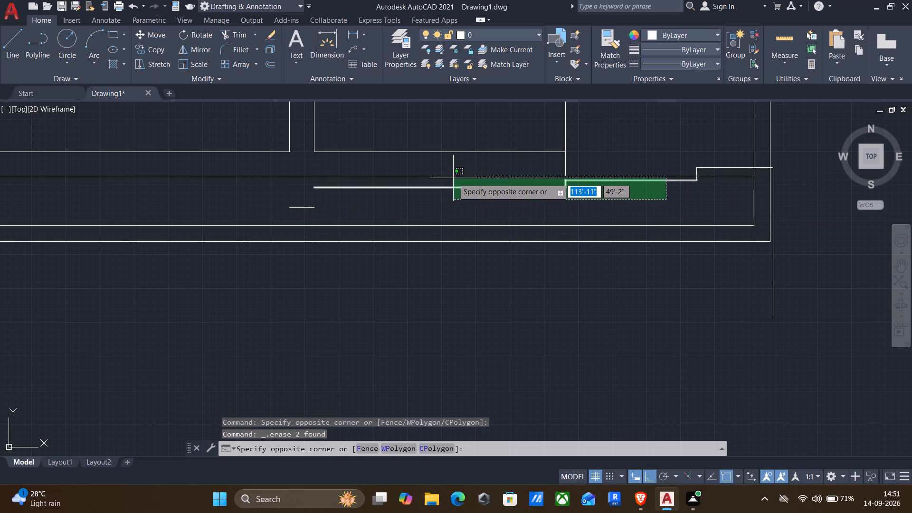
{"action": "left_click", "coordinate": [451, 182]}
{"action": "key", "text": "Delete"}
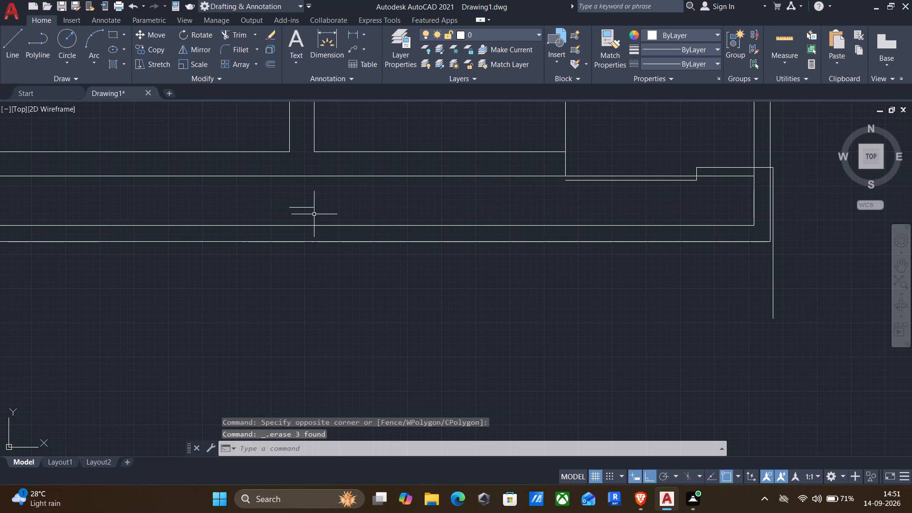
{"action": "left_click", "coordinate": [307, 214]}
{"action": "left_click", "coordinate": [275, 202]}
{"action": "key", "text": "Delete"}
Erase the remaining outline segments at the bottom-right corner, from the 4' segment to the long downward line past the outer wall.
{"action": "left_click", "coordinate": [663, 181]}
{"action": "key", "text": "Delete"}
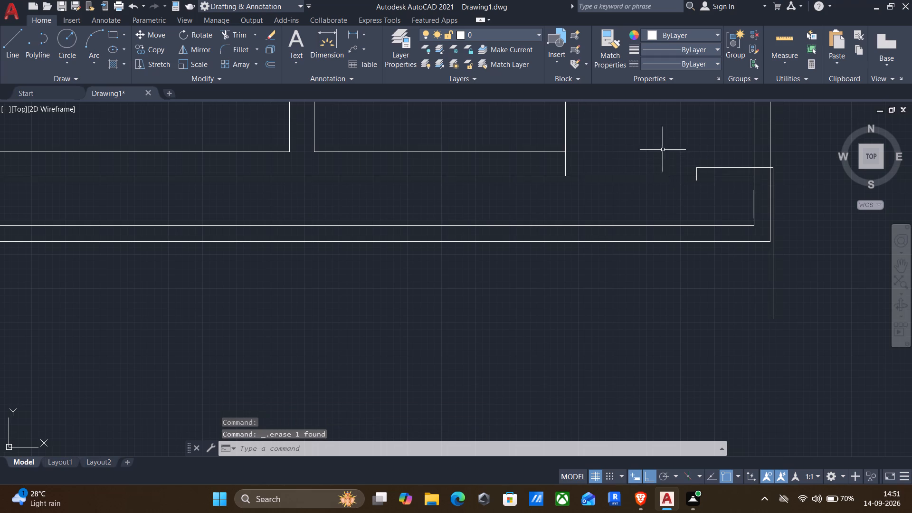
{"action": "left_click", "coordinate": [663, 150]}
{"action": "left_click", "coordinate": [809, 332]}
{"action": "key", "text": "Delete"}
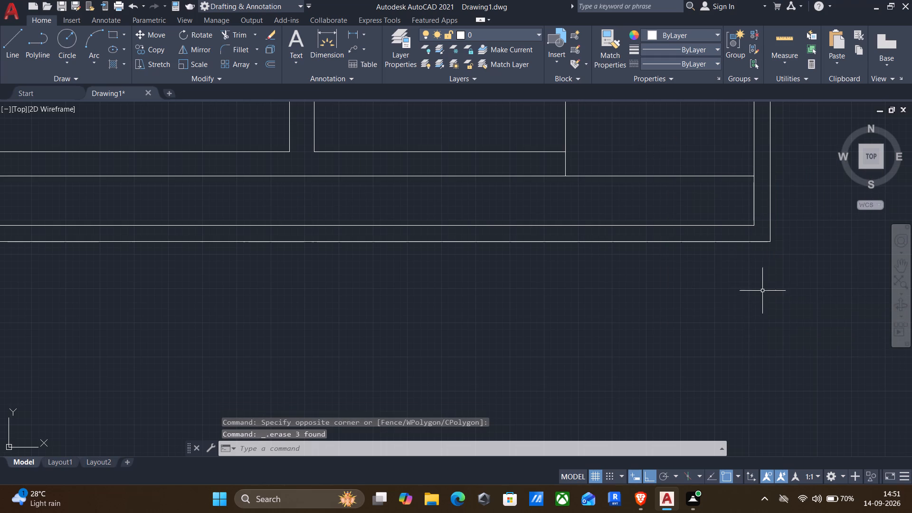
Measure the wall thicknesses and room sizes around the bottom-left room and the two small rooms beside it with Quick measure.
{"action": "middle_click_drag", "start_coordinate": [756, 288], "coordinate": [669, 323]}
{"action": "scroll", "coordinate": [615, 297], "scroll_direction": "down", "scroll_amount": 2}
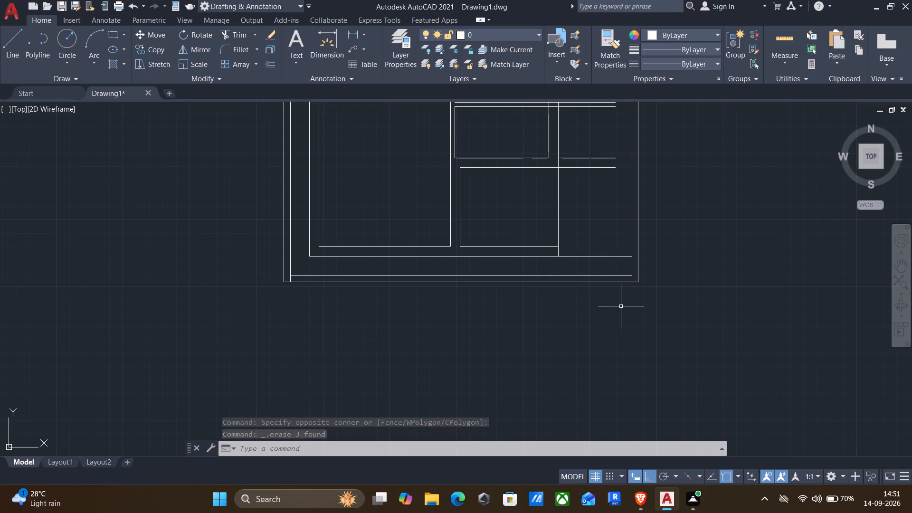
{"action": "middle_click_drag", "start_coordinate": [549, 379], "coordinate": [559, 372]}
{"action": "middle_click_drag", "start_coordinate": [555, 316], "coordinate": [530, 336]}
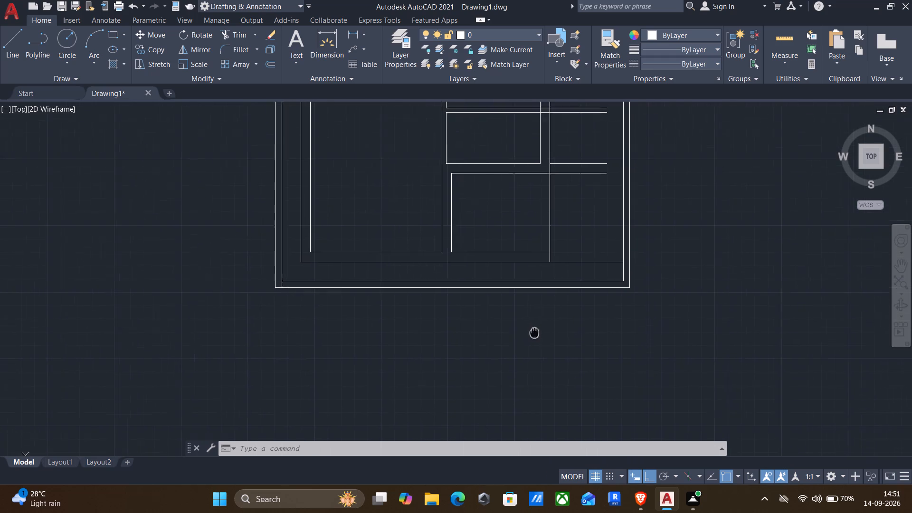
{"action": "middle_click_drag", "start_coordinate": [530, 336], "coordinate": [516, 348]}
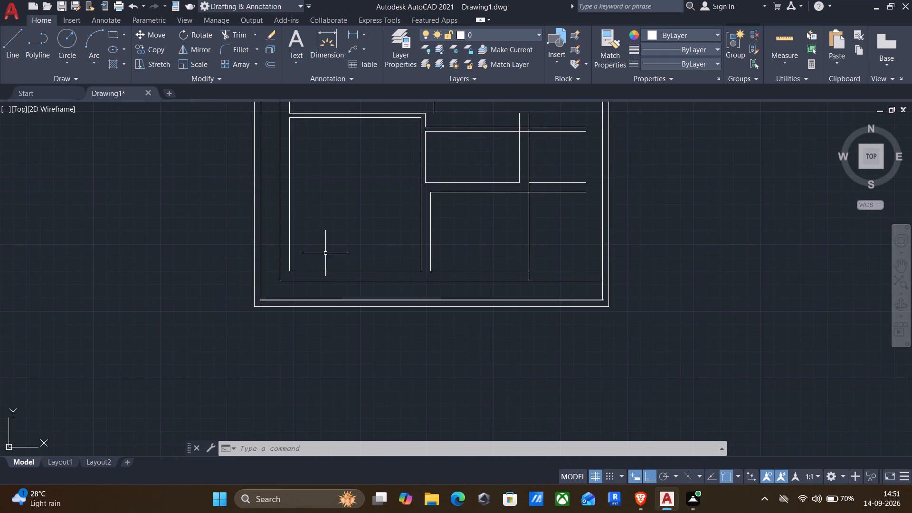
{"action": "middle_click_drag", "start_coordinate": [447, 193], "coordinate": [426, 235]}
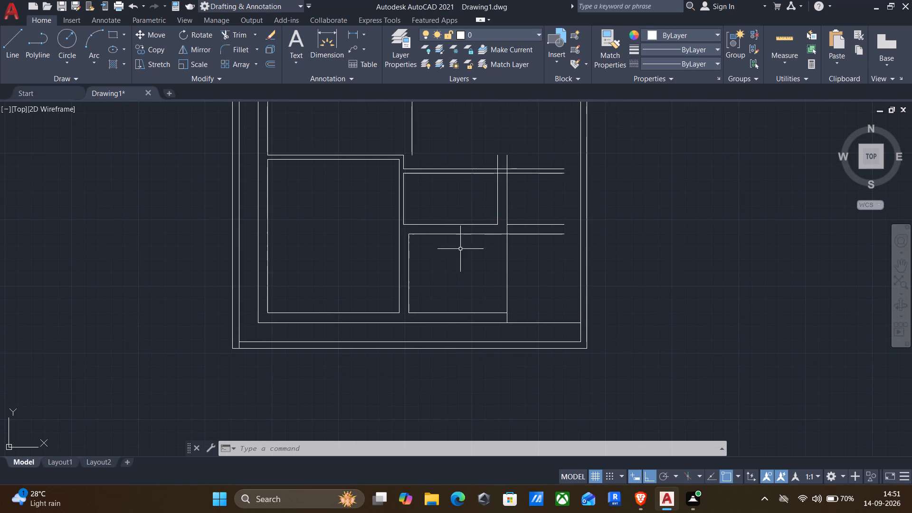
{"action": "left_click", "coordinate": [790, 36]}
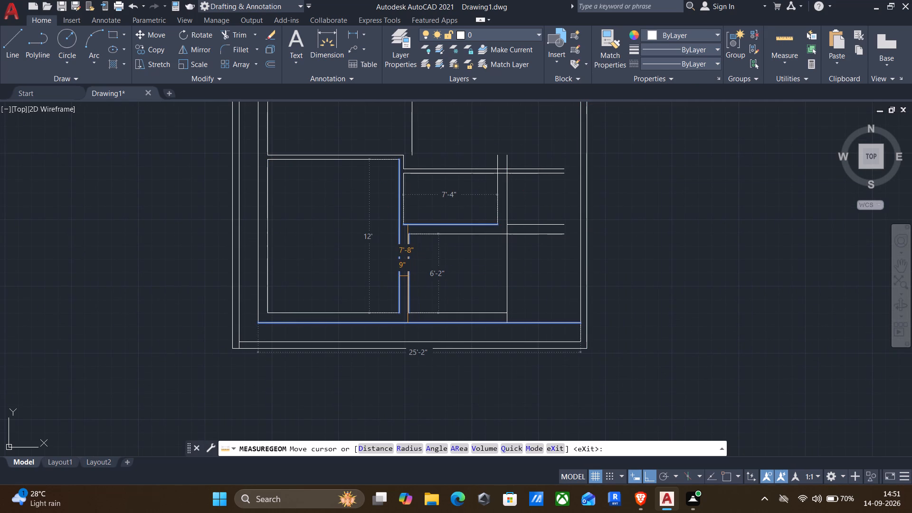
{"action": "middle_click_drag", "start_coordinate": [407, 277], "coordinate": [420, 274]}
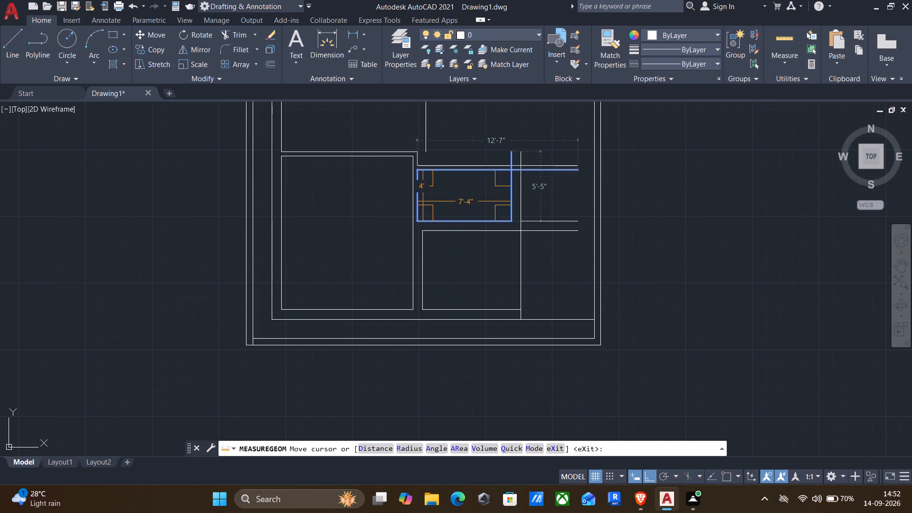
{"action": "scroll", "coordinate": [420, 199], "scroll_direction": "up", "scroll_amount": 2}
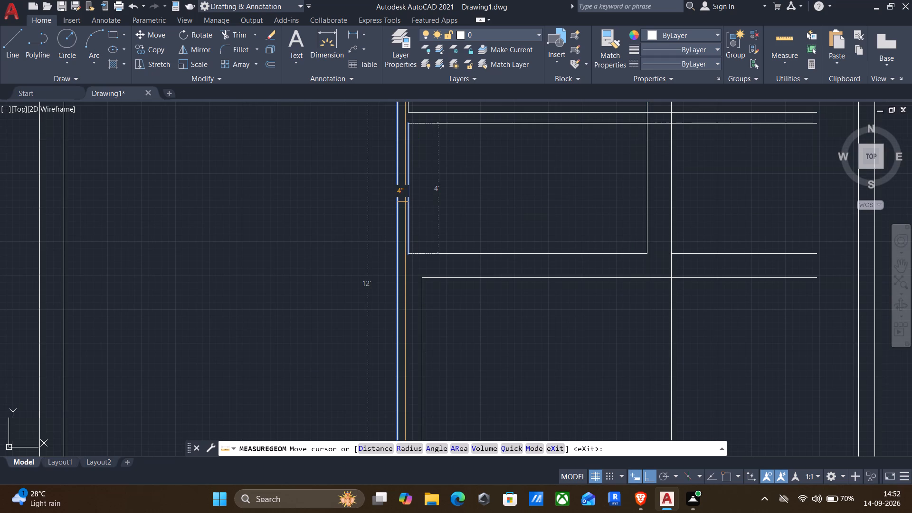
{"action": "scroll", "coordinate": [405, 202], "scroll_direction": "down", "scroll_amount": 2}
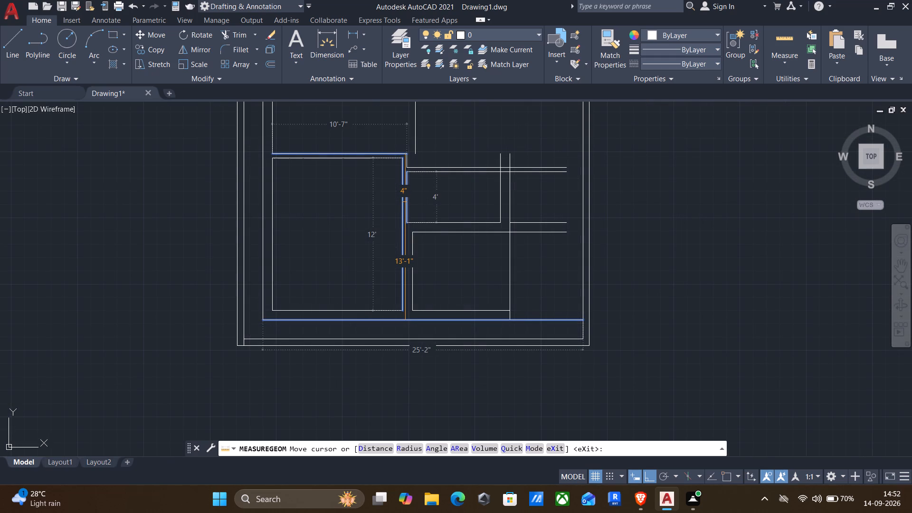
{"action": "middle_click_drag", "start_coordinate": [405, 202], "coordinate": [397, 222]}
{"action": "scroll", "coordinate": [405, 202], "scroll_direction": "down", "scroll_amount": 1}
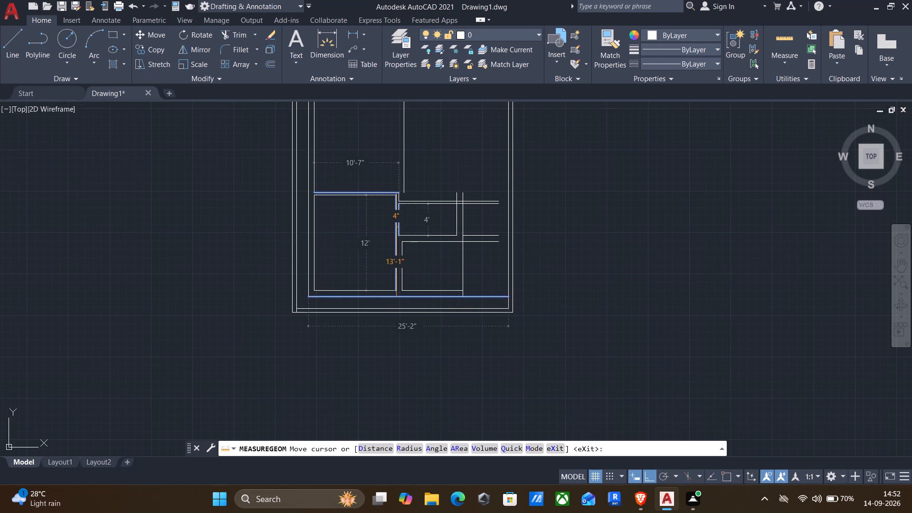
{"action": "scroll", "coordinate": [396, 228], "scroll_direction": "up", "scroll_amount": 2}
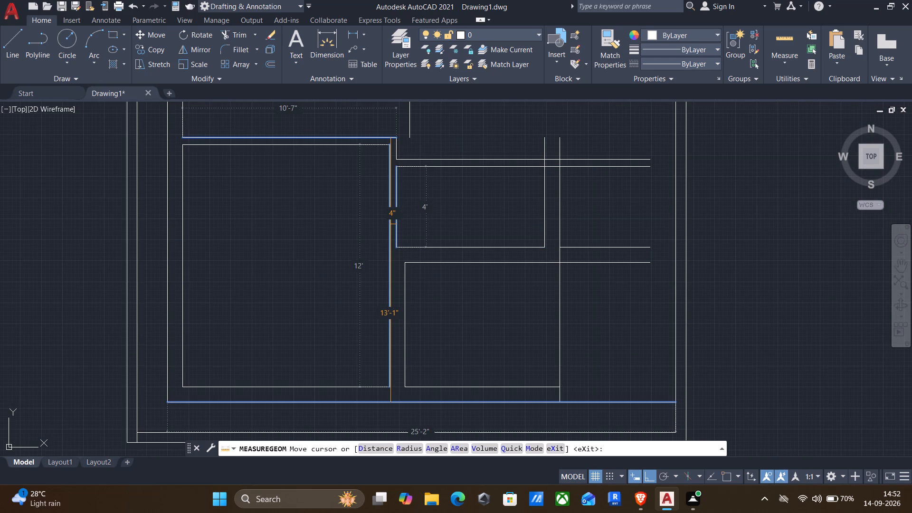
{"action": "key", "text": "Escape"}
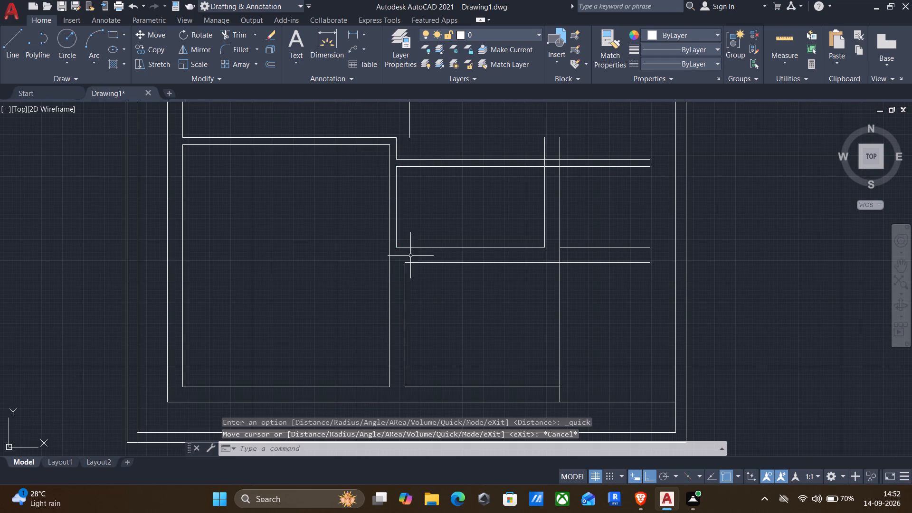
Offset the horizontal line just below the small top room 6'4" downward.
{"action": "scroll", "coordinate": [579, 326], "scroll_direction": "down", "scroll_amount": 1}
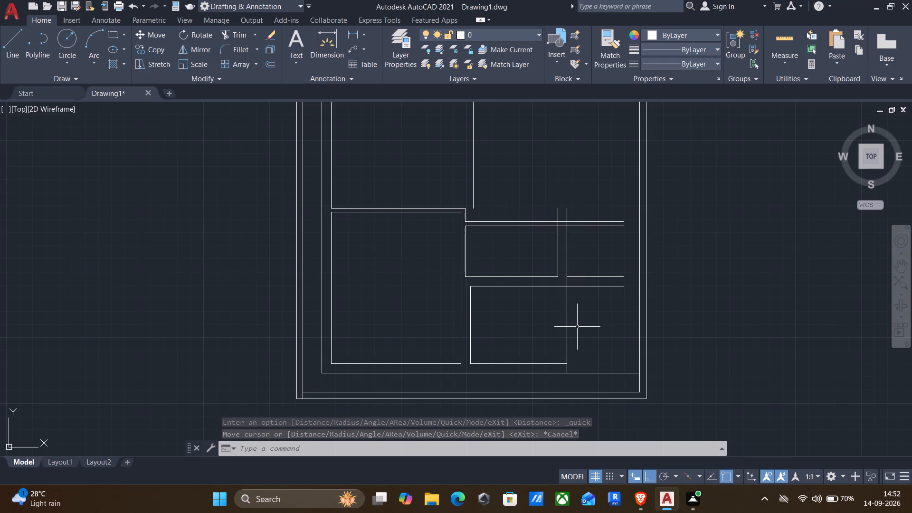
{"action": "scroll", "coordinate": [579, 319], "scroll_direction": "down", "scroll_amount": 1}
{"action": "middle_click_drag", "start_coordinate": [575, 320], "coordinate": [534, 366]}
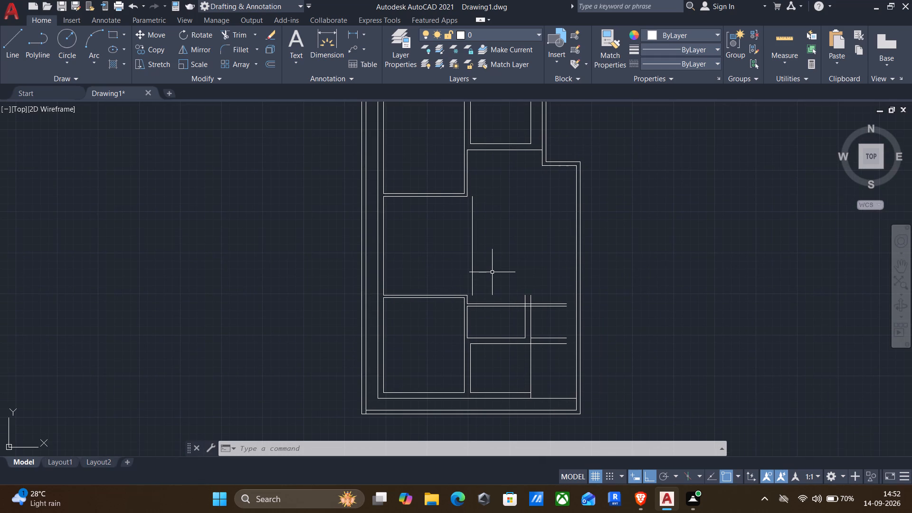
{"action": "middle_click_drag", "start_coordinate": [498, 258], "coordinate": [476, 314]}
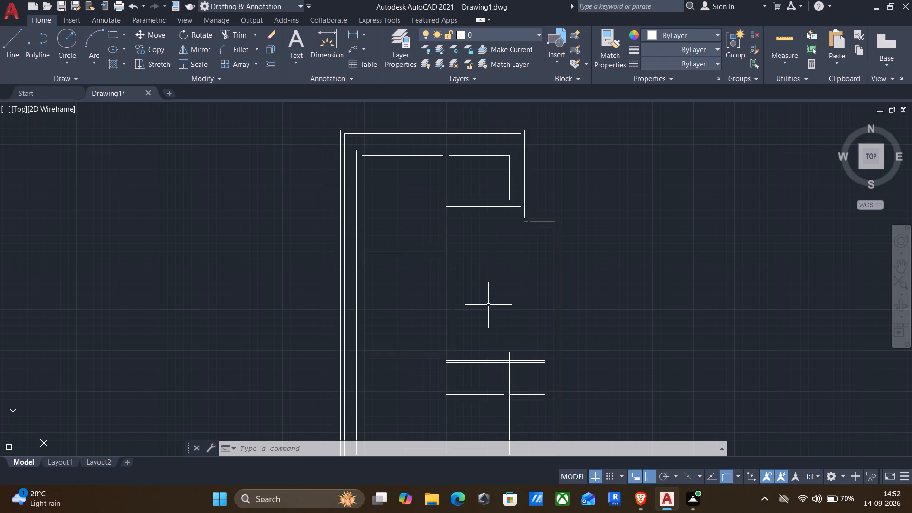
{"action": "key", "text": "o"}
{"action": "key", "text": "Return"}
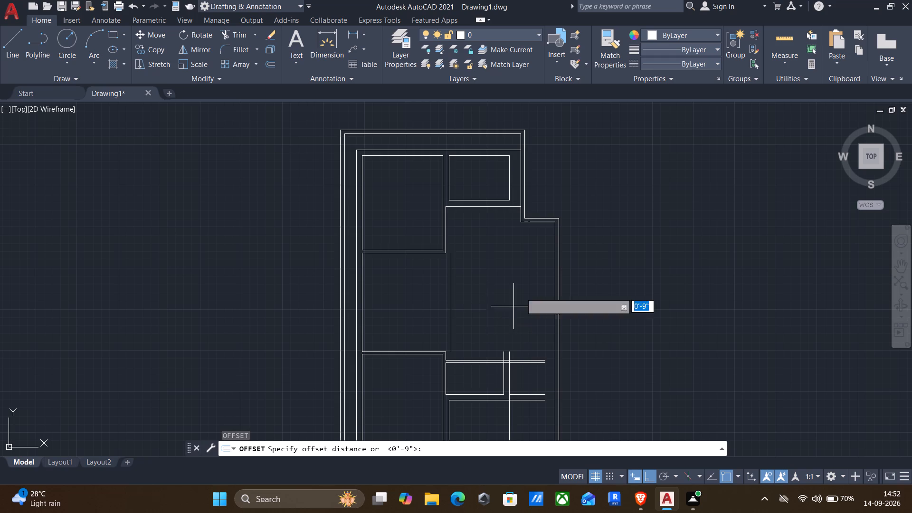
{"action": "left_click", "coordinate": [506, 206]}
{"action": "left_click", "coordinate": [477, 247]}
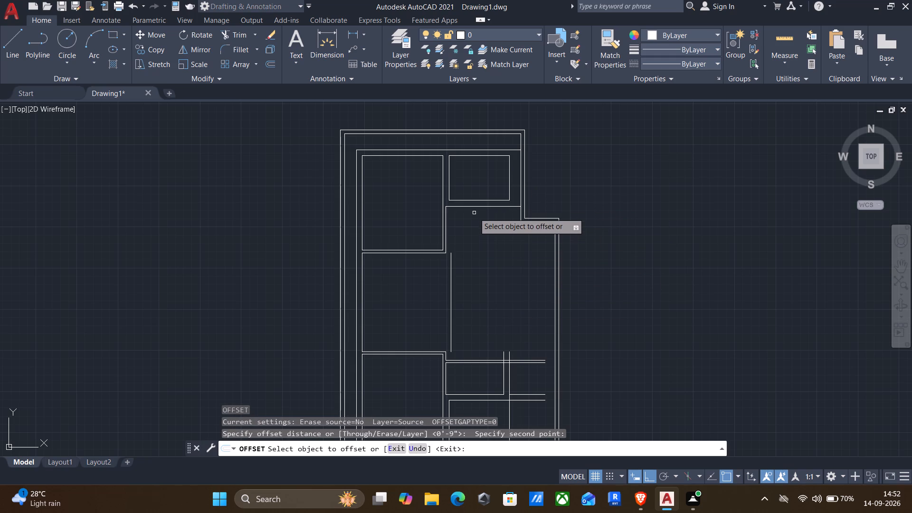
{"action": "left_click", "coordinate": [470, 206]}
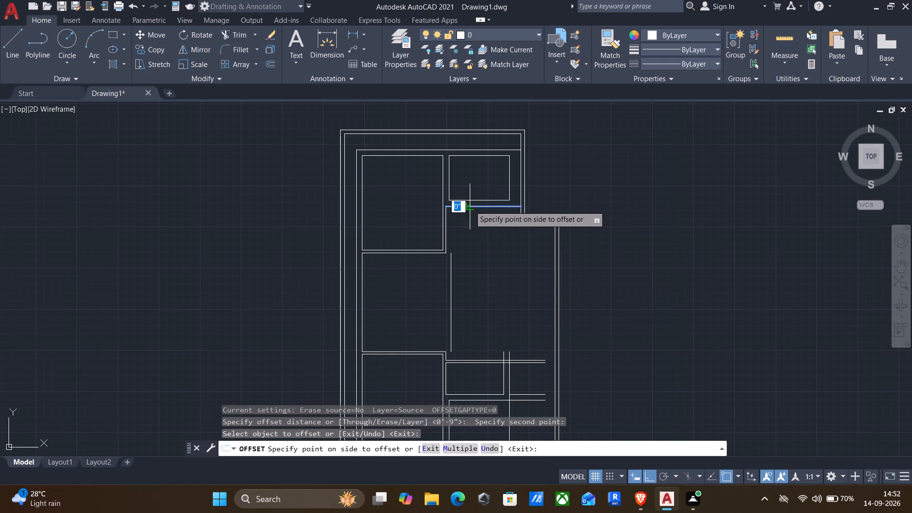
{"action": "key", "text": "6"}
{"action": "type", "text": "'4\""}
{"action": "key", "text": "Return"}
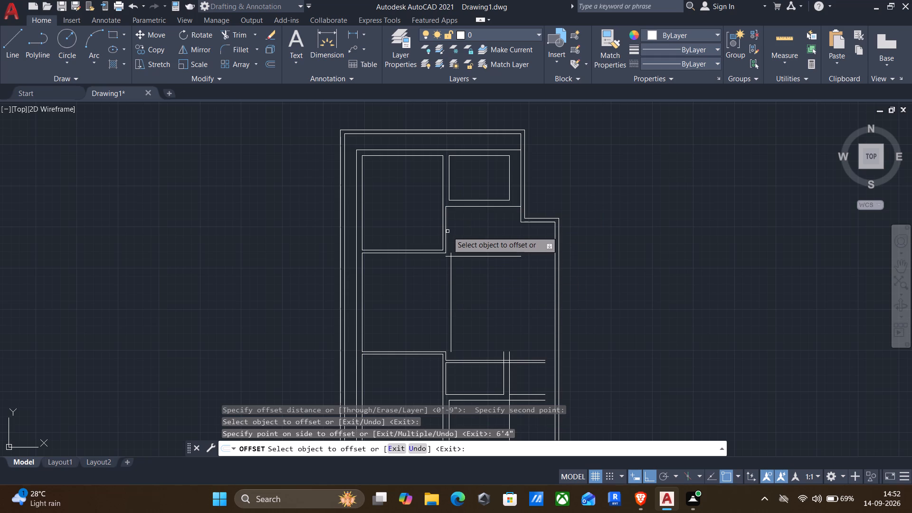
Offset the vertical line beside the large top-left room 7'4" towards the outer wall, and offset that copy a further 9" the same way.
{"action": "left_click", "coordinate": [445, 229]}
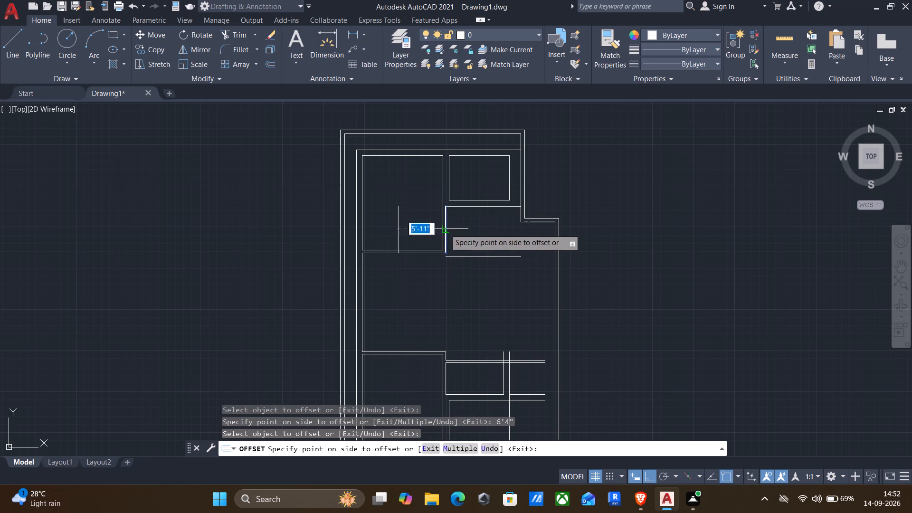
{"action": "type", "text": "7'4\""}
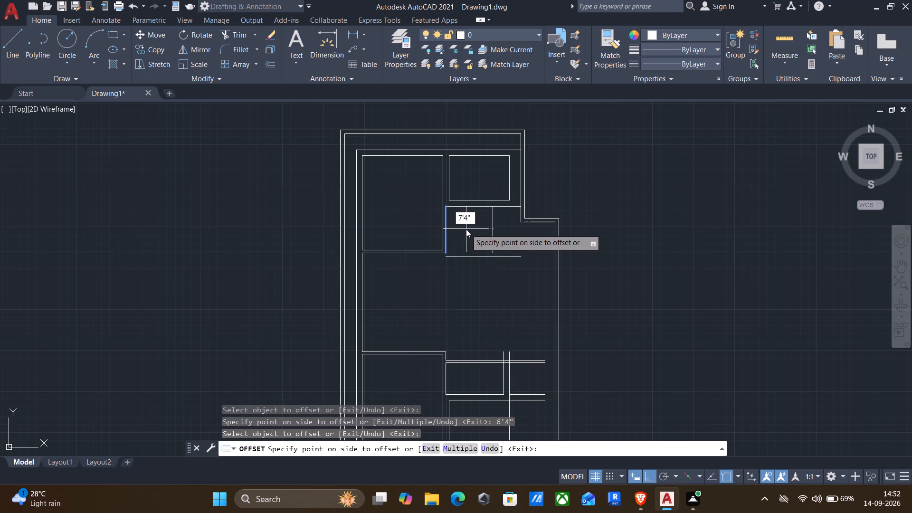
{"action": "key", "text": "Return"}
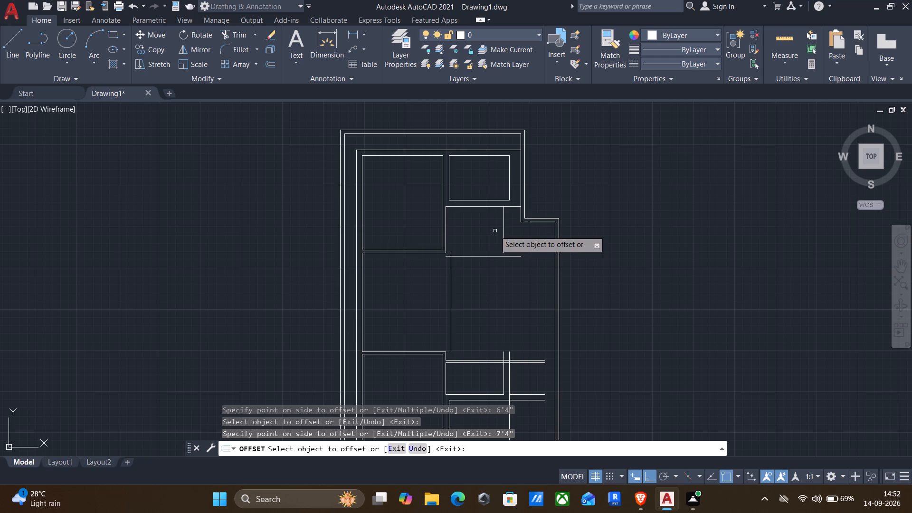
{"action": "left_click", "coordinate": [504, 223]}
{"action": "key", "text": "9"}
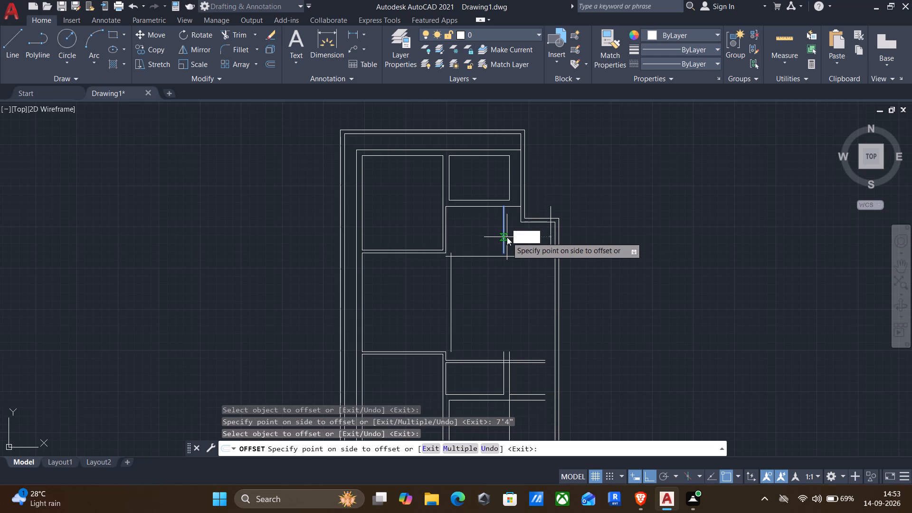
{"action": "key", "text": "shift+quotedbl"}
{"action": "key", "text": "Return"}
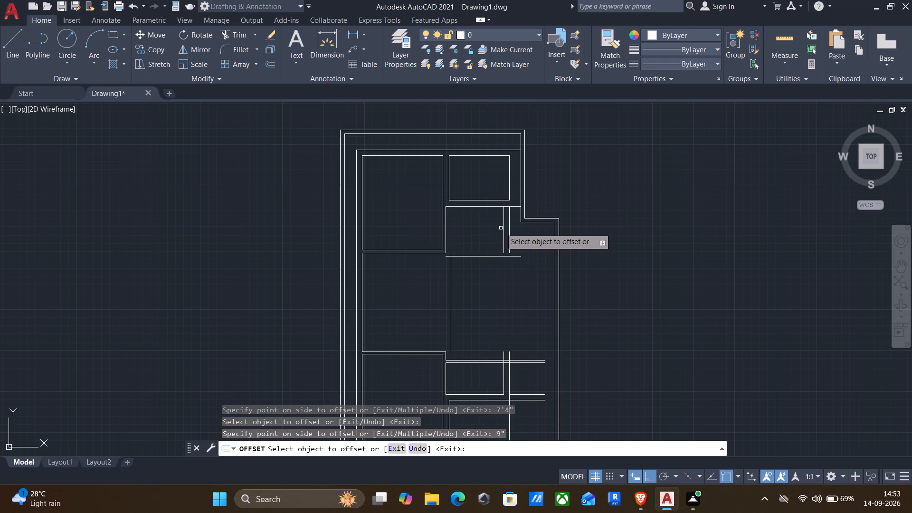
{"action": "key", "text": "Escape"}
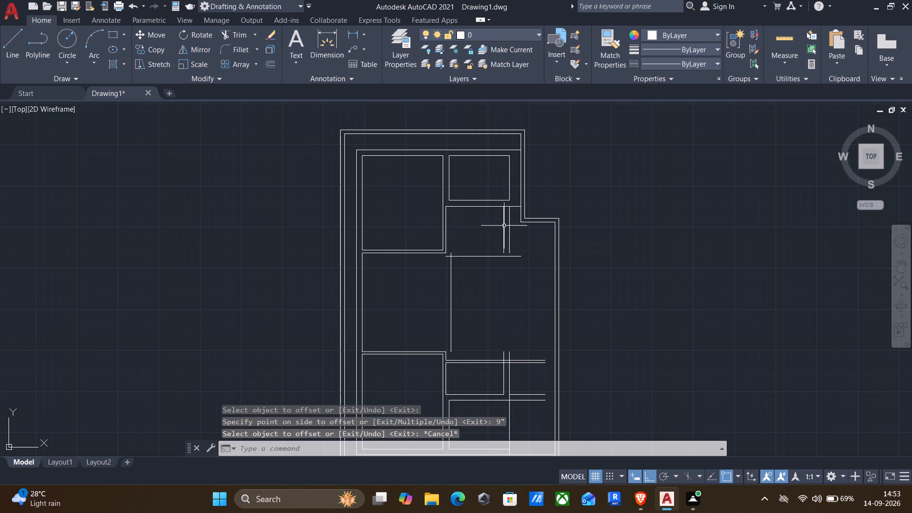
Fillet the outer line of the new 9" wall to the bottom line of the small top room with zero radius.
{"action": "scroll", "coordinate": [521, 216], "scroll_direction": "up", "scroll_amount": 2}
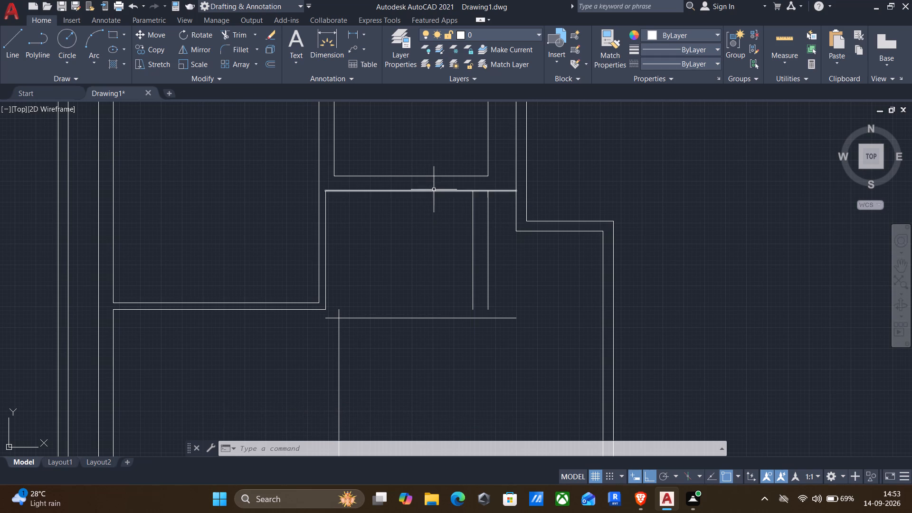
{"action": "key", "text": "f"}
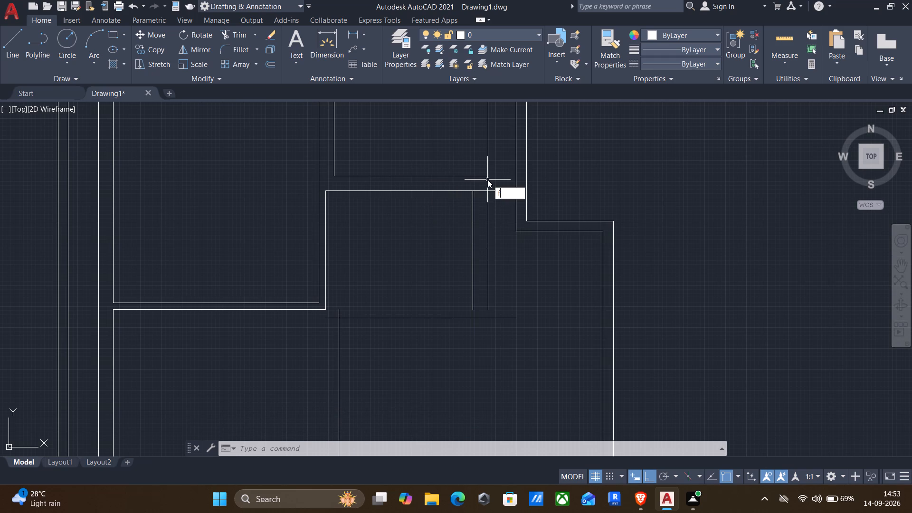
{"action": "key", "text": "Return"}
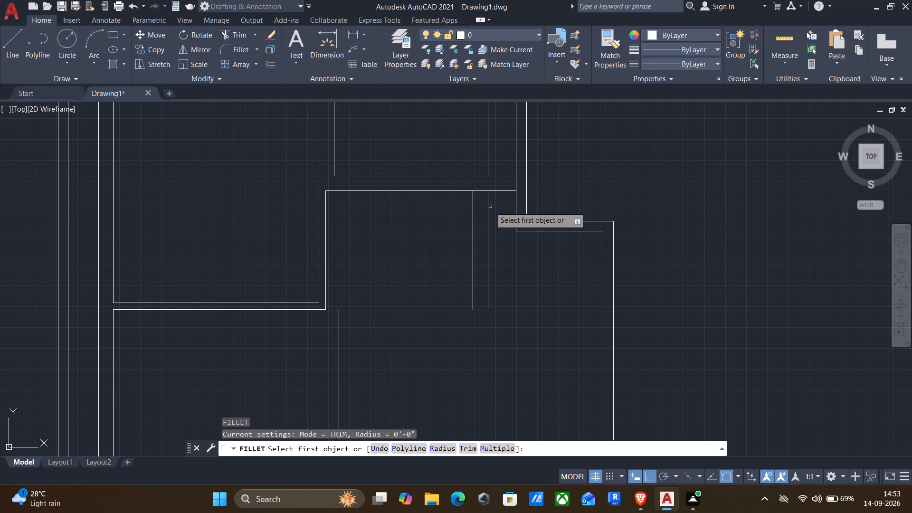
{"action": "left_click", "coordinate": [488, 205]}
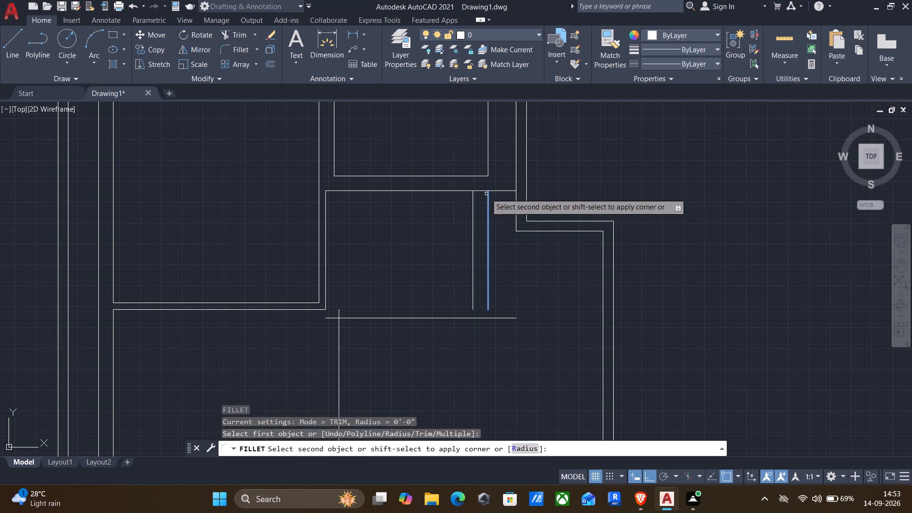
{"action": "left_click", "coordinate": [468, 175]}
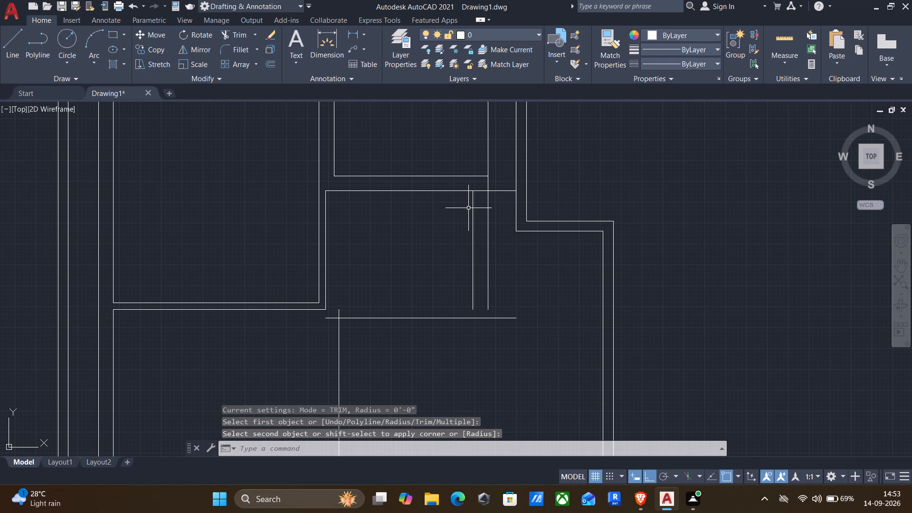
Trim the horizontal line above the new room between the two 9" wall lines and onward to the outer wall.
{"action": "type", "text": "tr"}
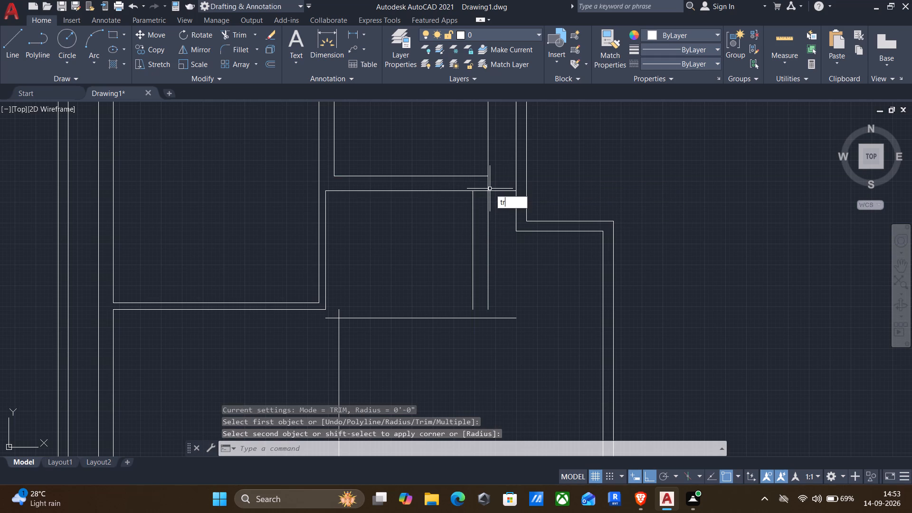
{"action": "key", "text": "Return"}
{"action": "scroll", "coordinate": [481, 192], "scroll_direction": "up", "scroll_amount": 1}
{"action": "left_click", "coordinate": [480, 188]}
{"action": "left_click", "coordinate": [475, 205]}
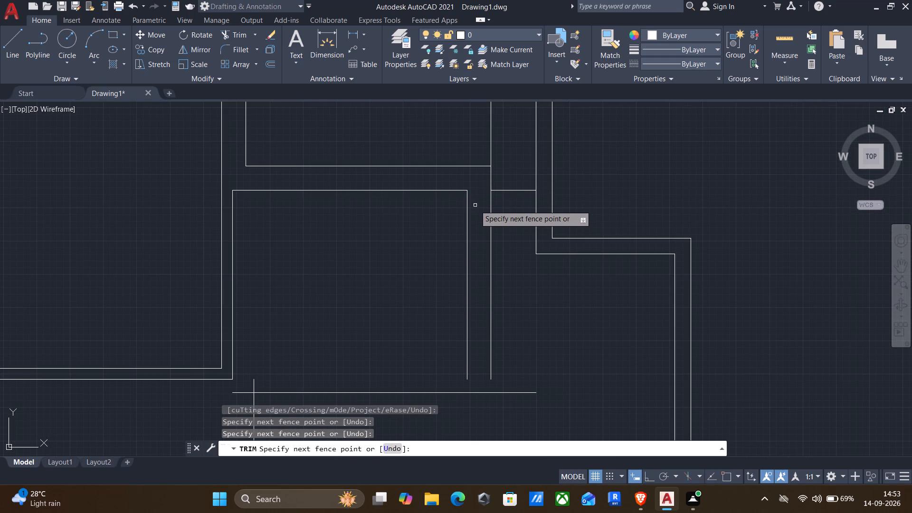
{"action": "left_click_drag", "start_coordinate": [511, 205], "coordinate": [518, 170]}
{"action": "scroll", "coordinate": [453, 246], "scroll_direction": "down", "scroll_amount": 1}
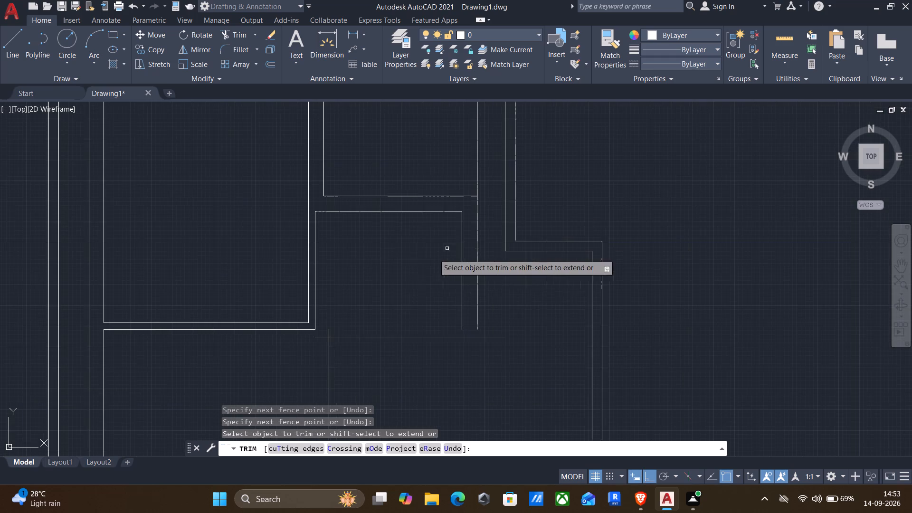
{"action": "middle_click_drag", "start_coordinate": [395, 274], "coordinate": [440, 211]}
{"action": "key", "text": "Escape"}
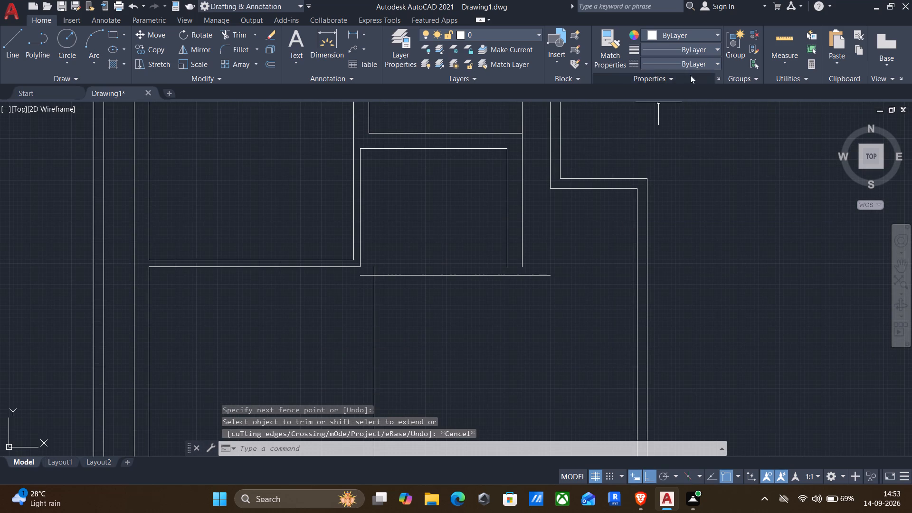
Measure the new room below the small top room with Quick measure.
{"action": "left_click", "coordinate": [774, 38]}
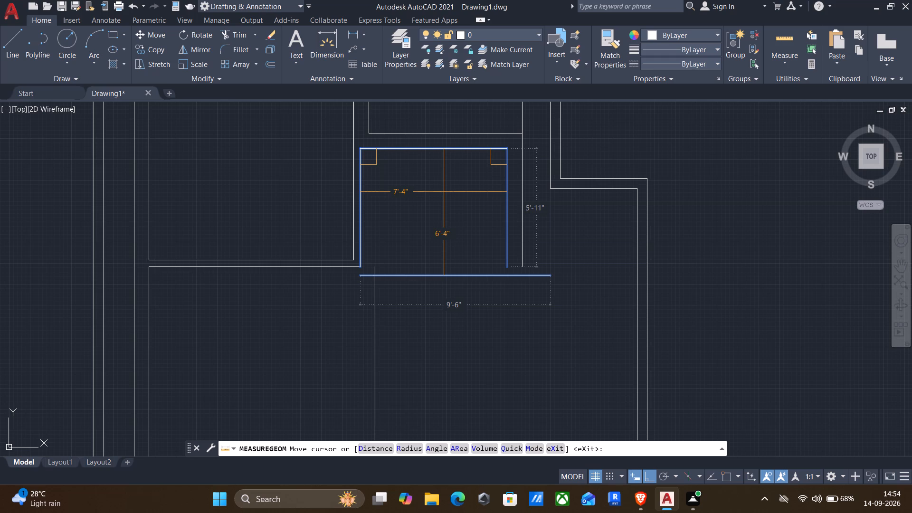
{"action": "key", "text": "Escape"}
Erase the top horizontal line of the small top room.
{"action": "scroll", "coordinate": [444, 191], "scroll_direction": "down", "scroll_amount": 2}
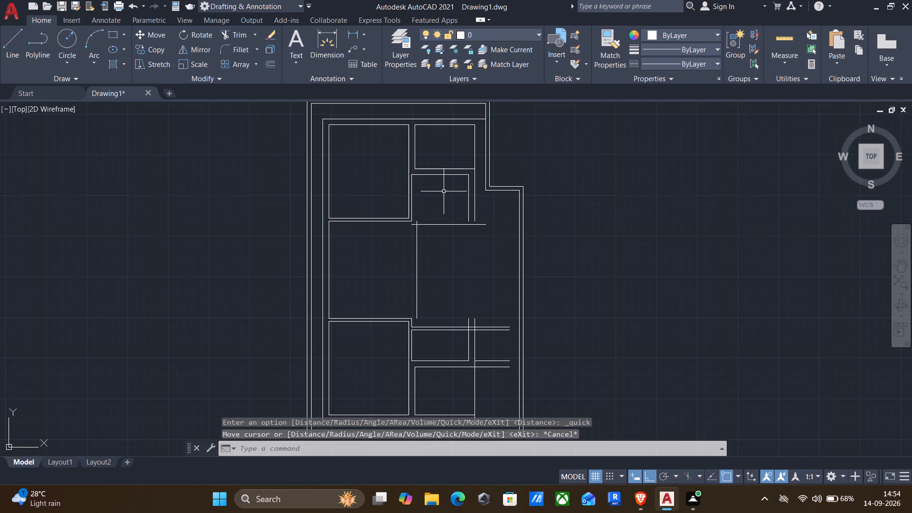
{"action": "middle_click_drag", "start_coordinate": [444, 185], "coordinate": [409, 205]}
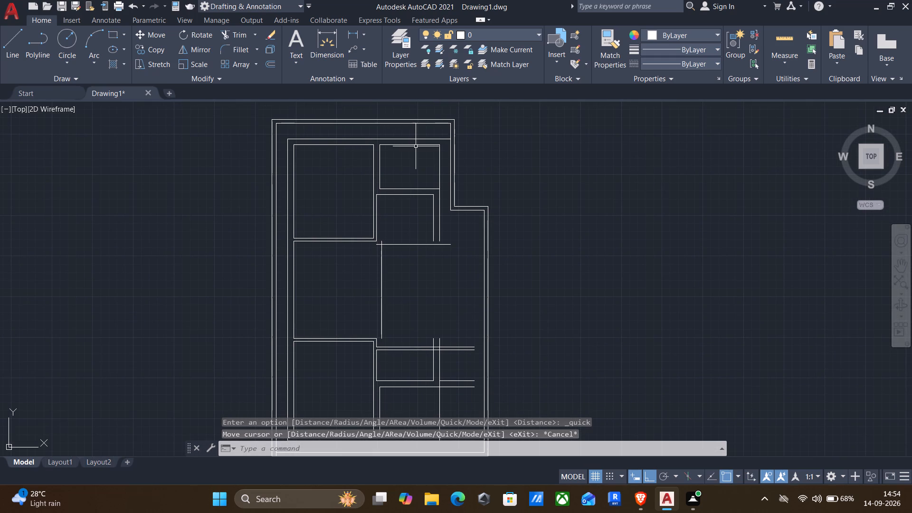
{"action": "scroll", "coordinate": [416, 146], "scroll_direction": "up", "scroll_amount": 2}
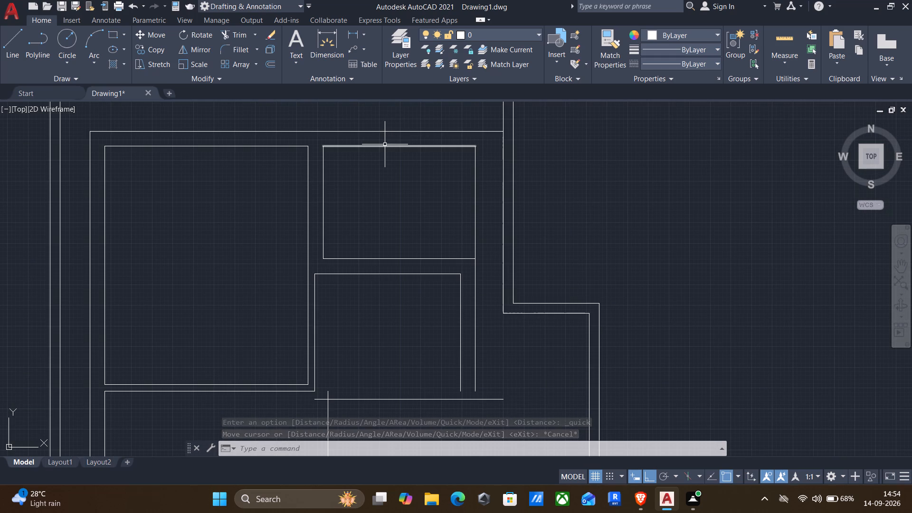
{"action": "left_click", "coordinate": [383, 145]}
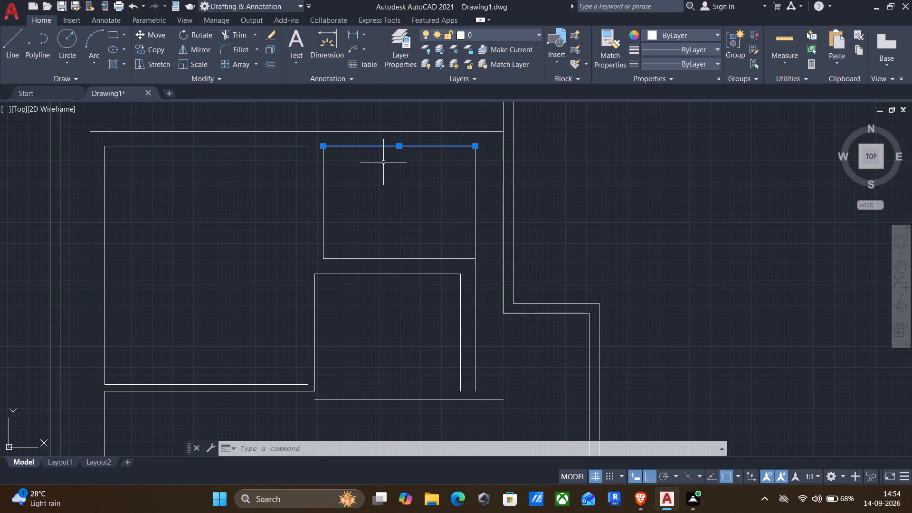
{"action": "key", "text": "Escape"}
{"action": "left_click", "coordinate": [385, 147]}
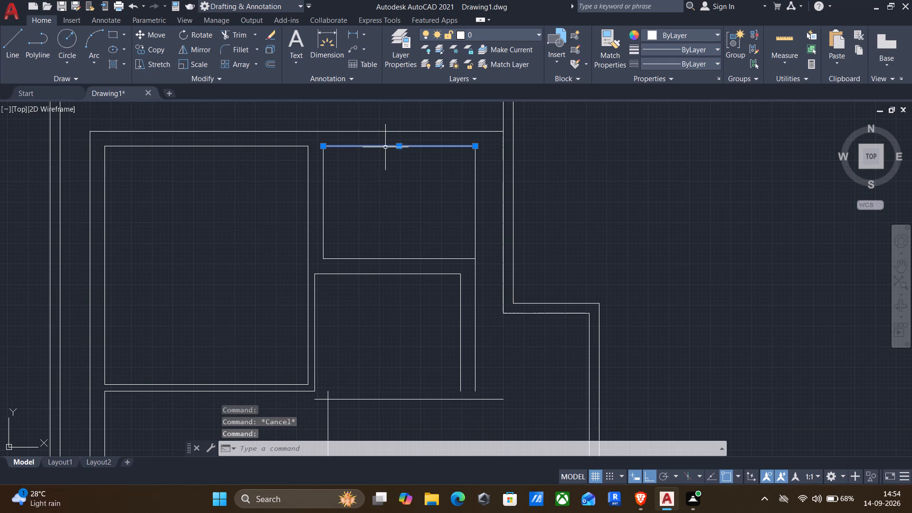
{"action": "key", "text": "Delete"}
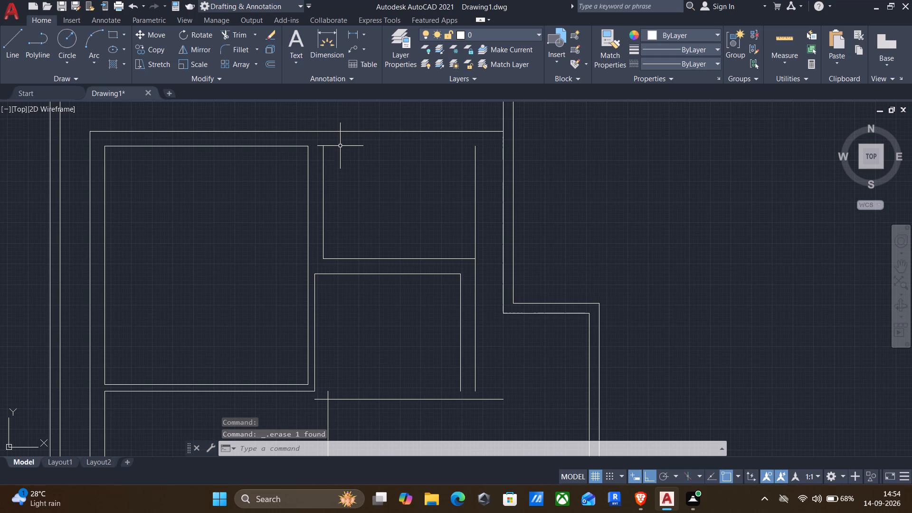
Draw a line along the wall line above the small top room, from above its left side to the outer wall's inner face.
{"action": "key", "text": "l"}
{"action": "key", "text": "Return"}
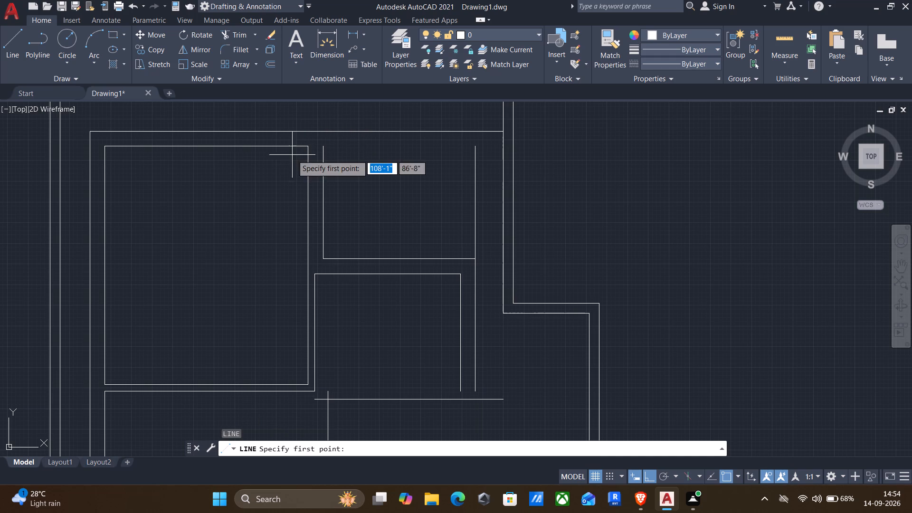
{"action": "left_click", "coordinate": [323, 133]}
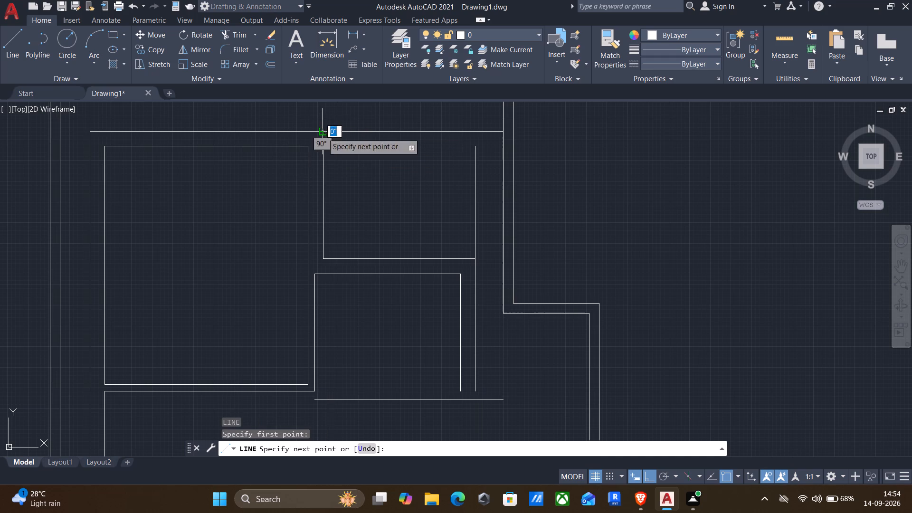
{"action": "left_click", "coordinate": [502, 129]}
{"action": "key", "text": "Return"}
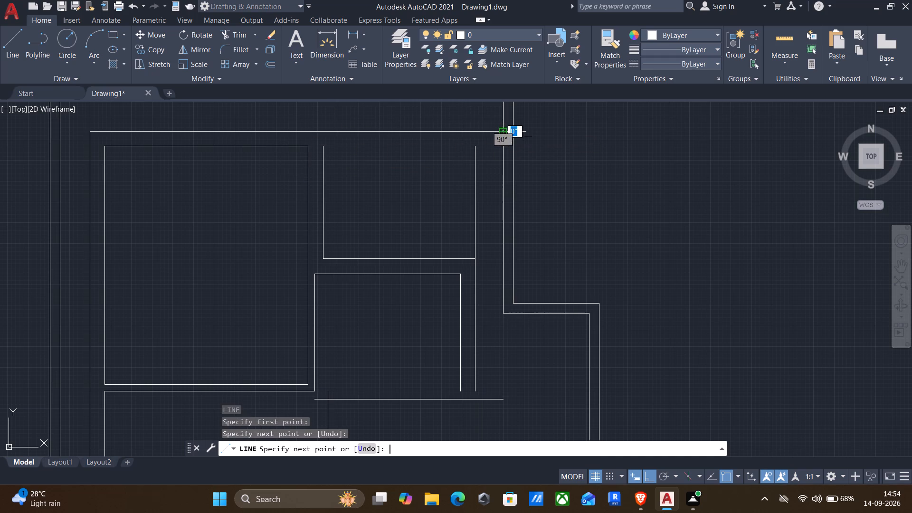
Offset the newly drawn line above the small top room 2" downward.
{"action": "key", "text": "o"}
{"action": "key", "text": "Return"}
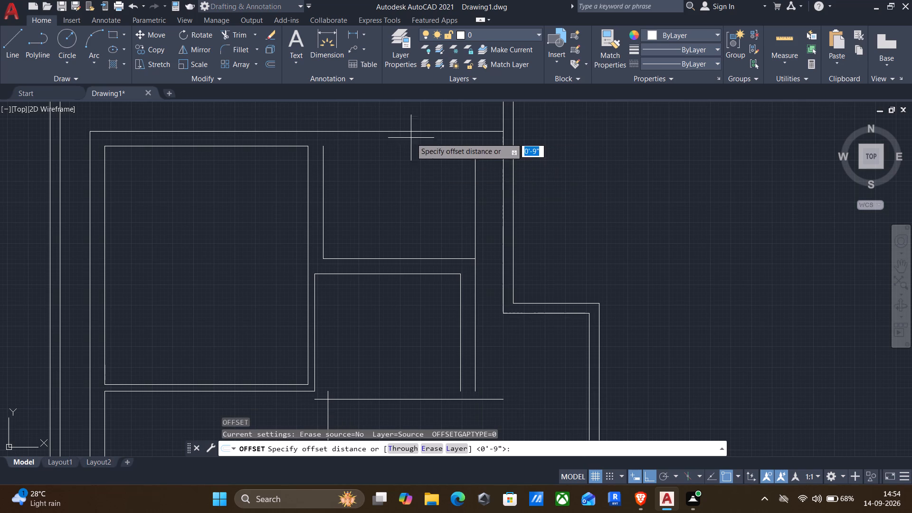
{"action": "left_click", "coordinate": [410, 134]}
{"action": "left_click", "coordinate": [392, 197]}
{"action": "left_click", "coordinate": [383, 133]}
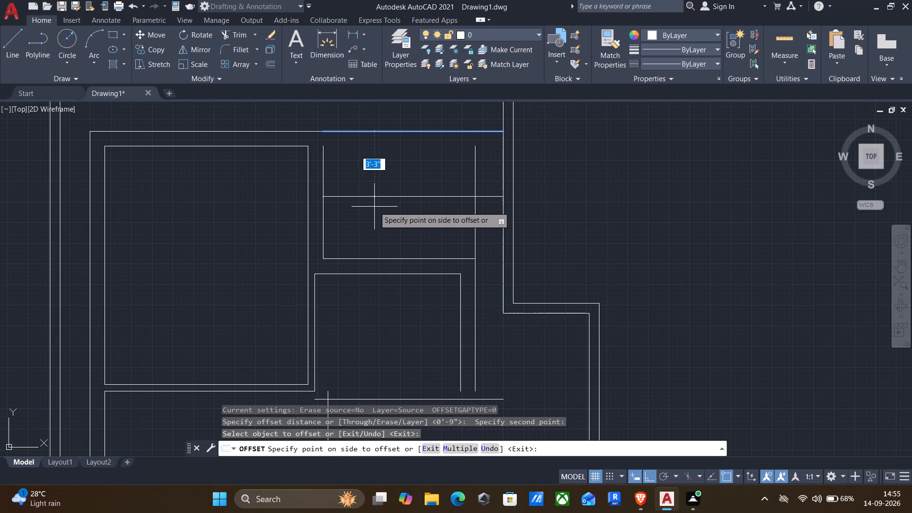
{"action": "key", "text": "2"}
{"action": "key", "text": "shift+quotedbl"}
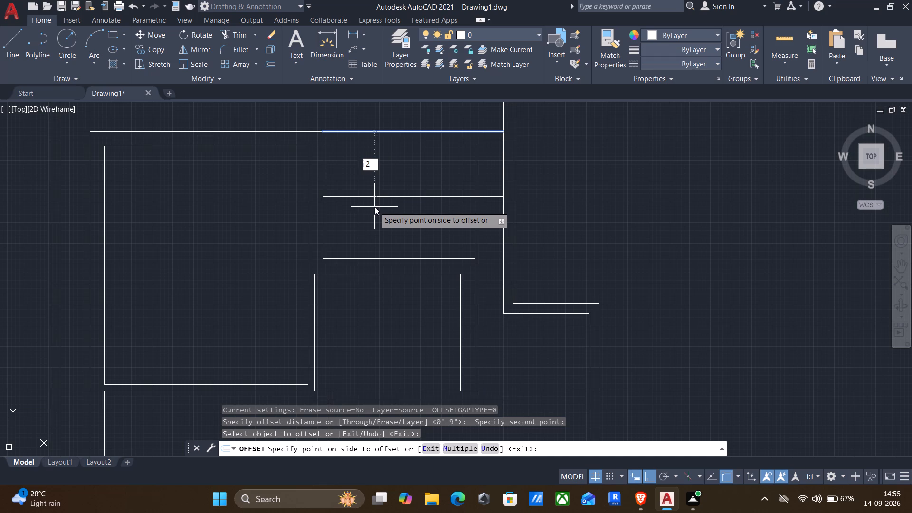
{"action": "key", "text": "Return"}
Offset the small top room's new upper line 5'4" downward to set the room's lower wall face.
{"action": "left_click", "coordinate": [363, 135]}
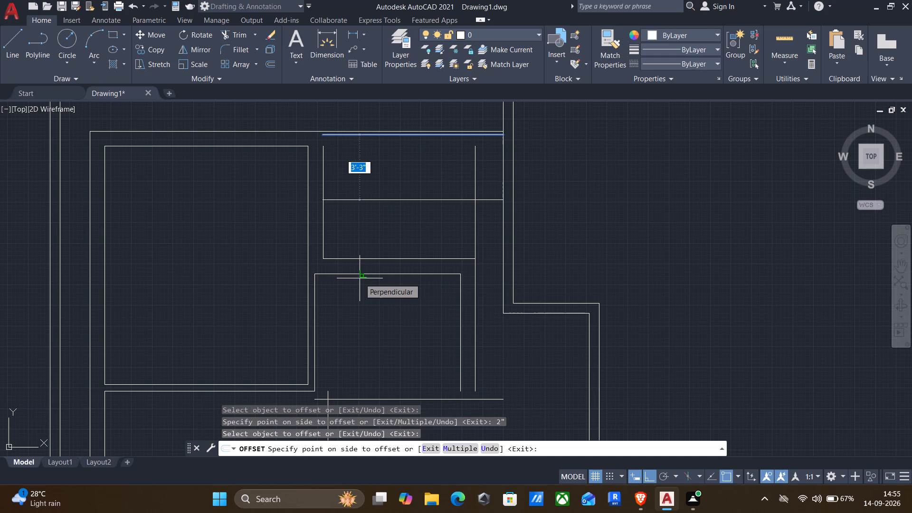
{"action": "type", "text": "5'"}
{"action": "type", "text": "4\""}
{"action": "key", "text": "Return"}
Offset the small top room's new lower wall line 9" downward to form the wall between the two small rooms.
{"action": "left_click", "coordinate": [370, 239]}
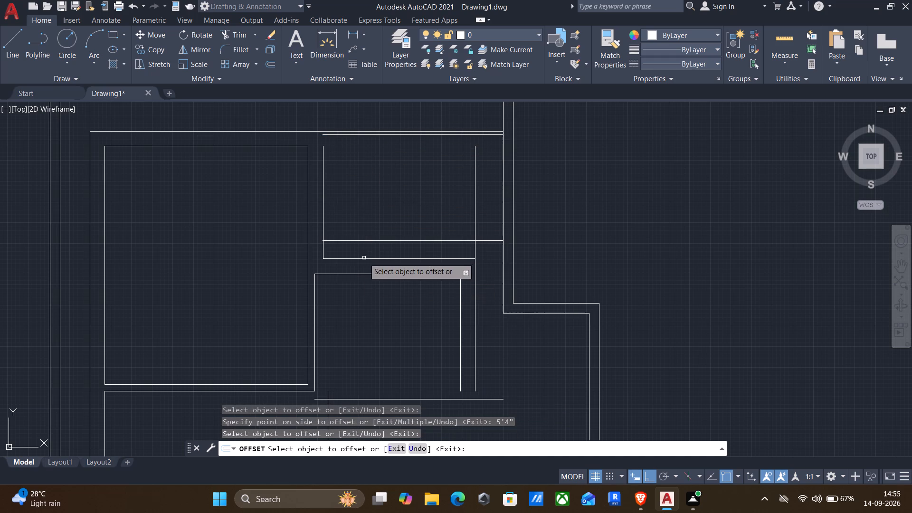
{"action": "left_click", "coordinate": [361, 240]}
{"action": "key", "text": "9"}
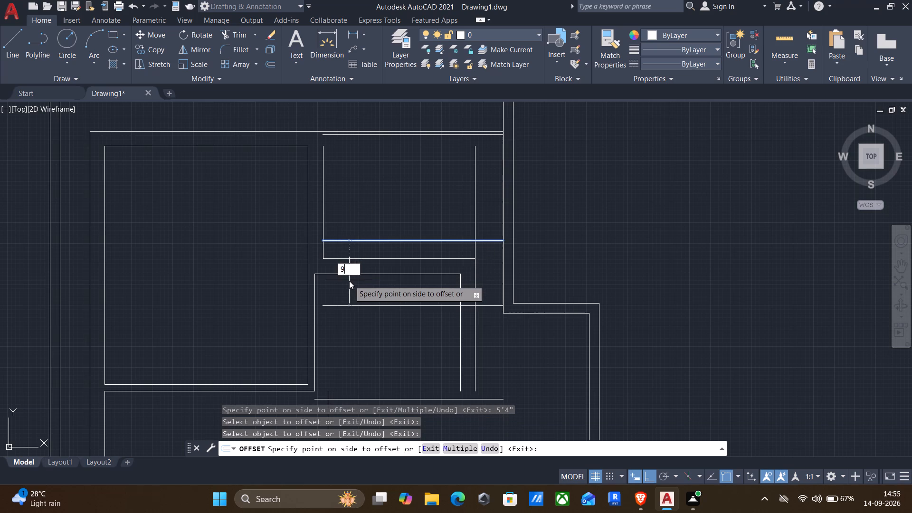
{"action": "key", "text": "shift+quotedbl"}
{"action": "key", "text": "Return"}
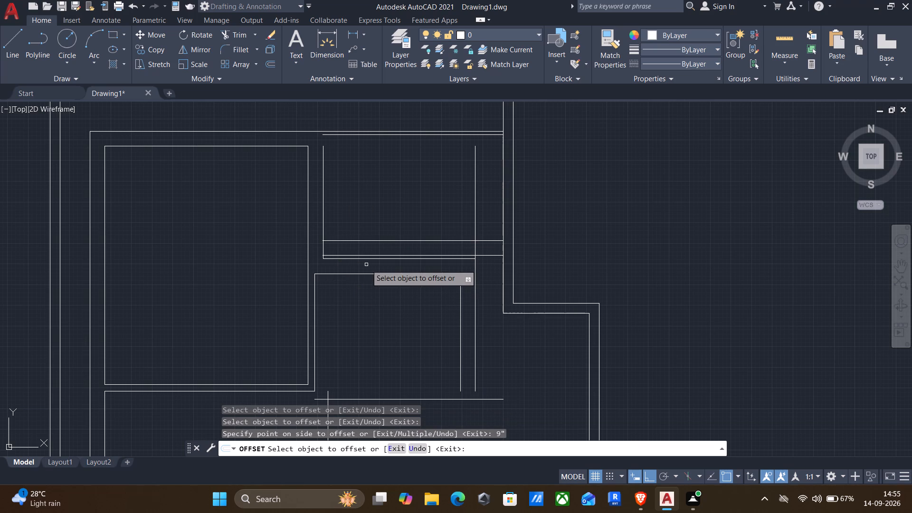
{"action": "key", "text": "Escape"}
Erase the old horizontal wall lines below the new 9" wall: the top room's overlapping bottom lines and the lower room's top line.
{"action": "scroll", "coordinate": [366, 265], "scroll_direction": "up", "scroll_amount": 2}
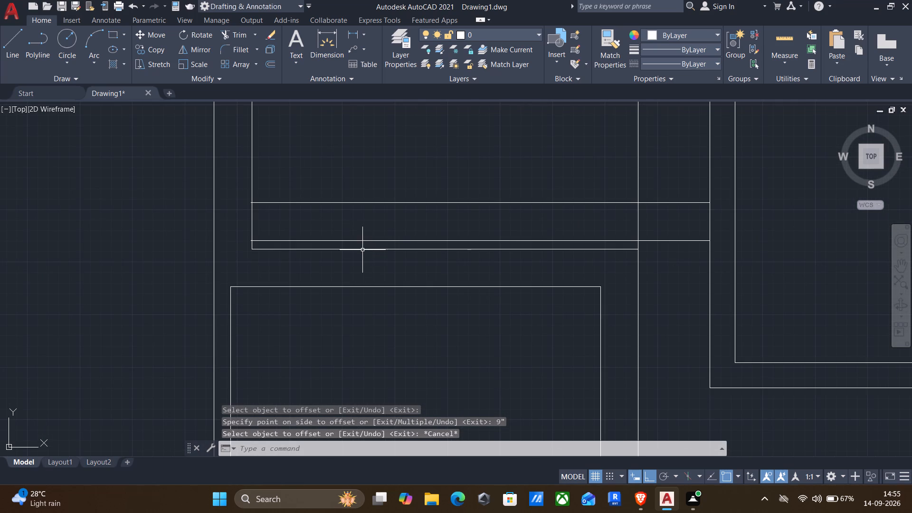
{"action": "left_click", "coordinate": [362, 250]}
{"action": "key", "text": "Delete"}
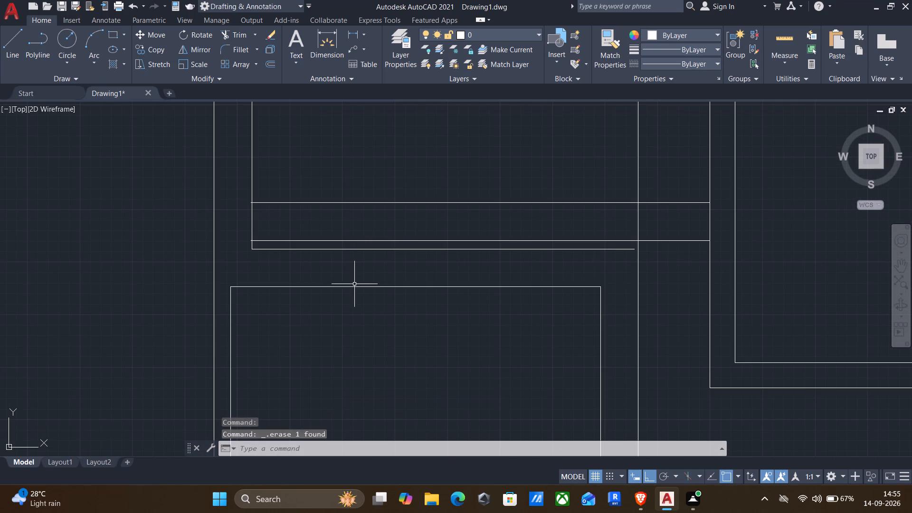
{"action": "left_click", "coordinate": [352, 286]}
{"action": "key", "text": "Delete"}
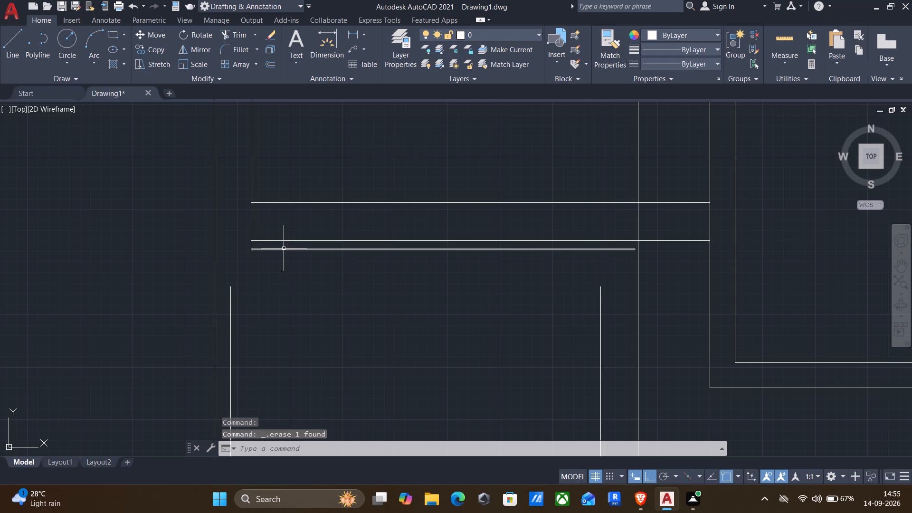
{"action": "left_click", "coordinate": [284, 249]}
{"action": "key", "text": "Delete"}
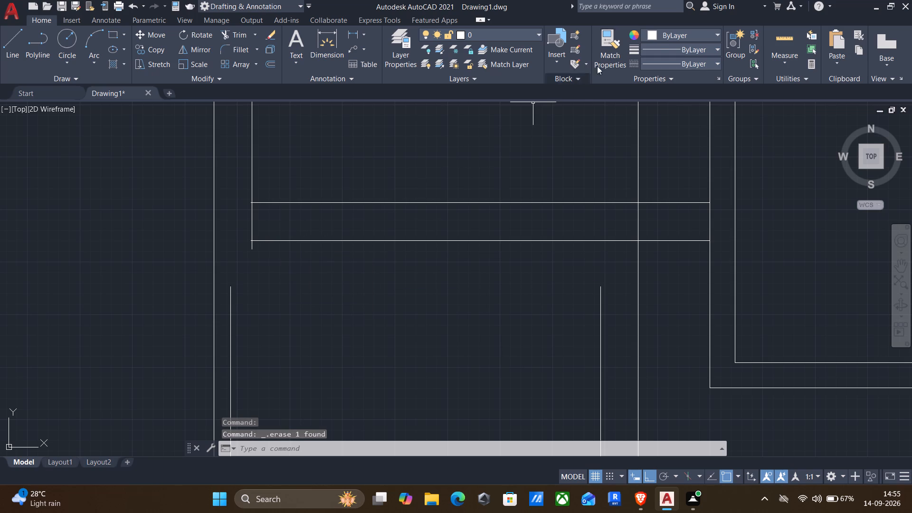
Measure the 9" wall and the small top room with Quick measure.
{"action": "left_click", "coordinate": [781, 36]}
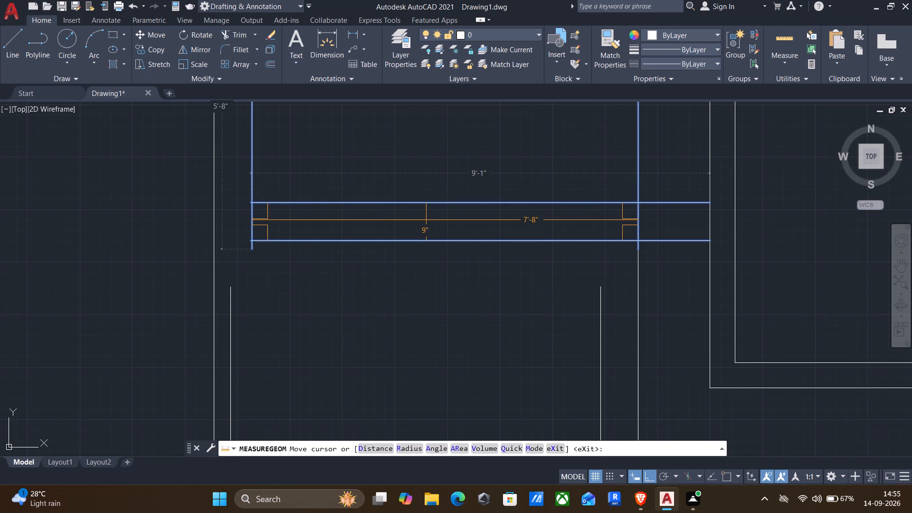
{"action": "scroll", "coordinate": [425, 196], "scroll_direction": "down", "scroll_amount": 1}
{"action": "middle_click_drag", "start_coordinate": [426, 187], "coordinate": [359, 291]}
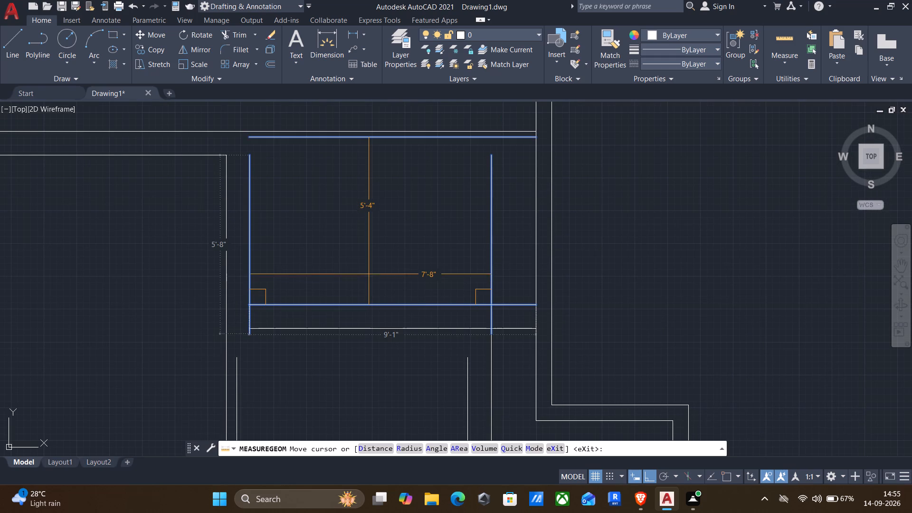
{"action": "key", "text": "Escape"}
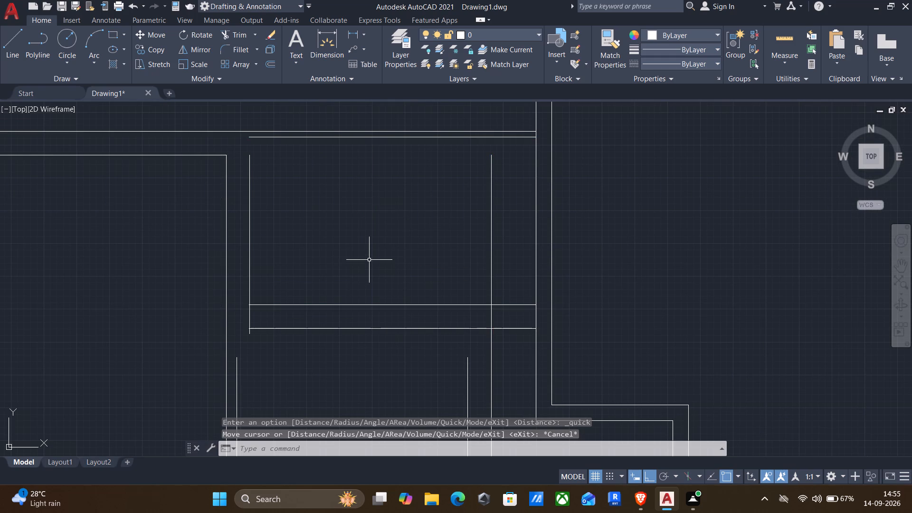
Fillet the small top room's left wall line to its new top line and to the lower face of the 9" wall.
{"action": "key", "text": "f"}
{"action": "key", "text": "Return"}
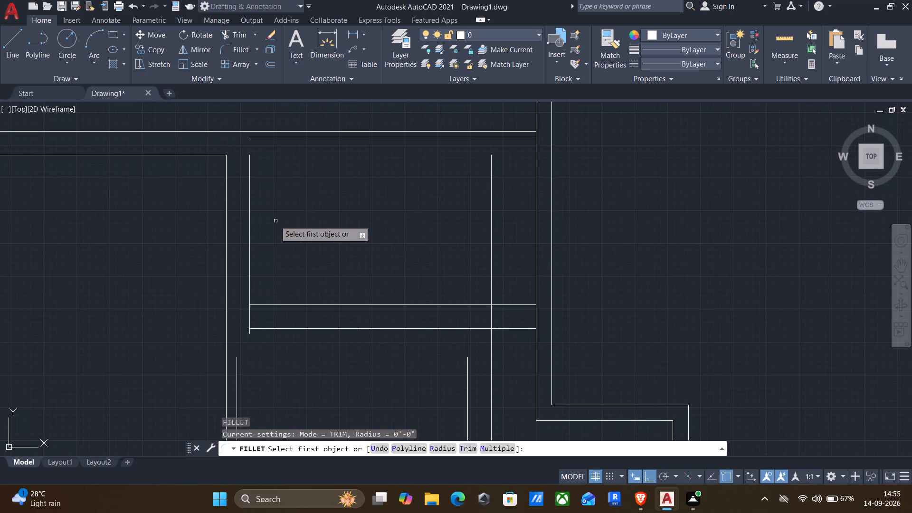
{"action": "left_click", "coordinate": [249, 212]}
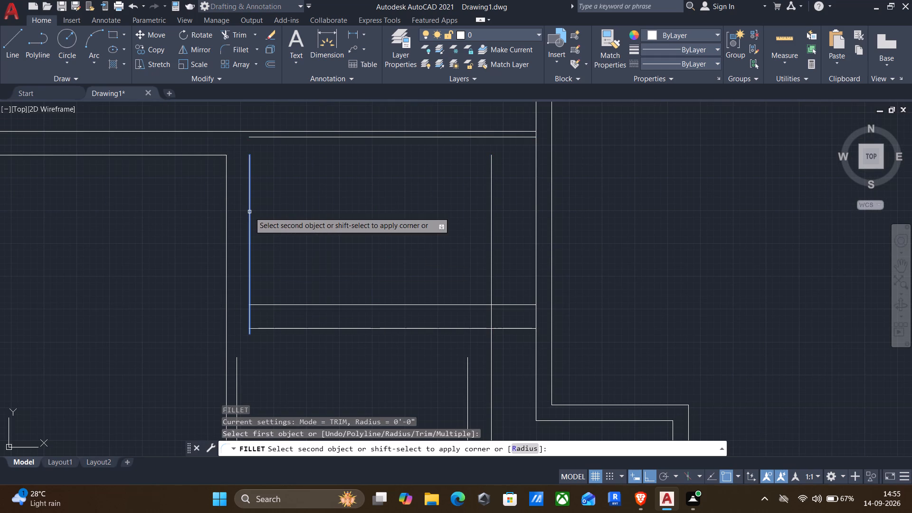
{"action": "left_click", "coordinate": [257, 138]}
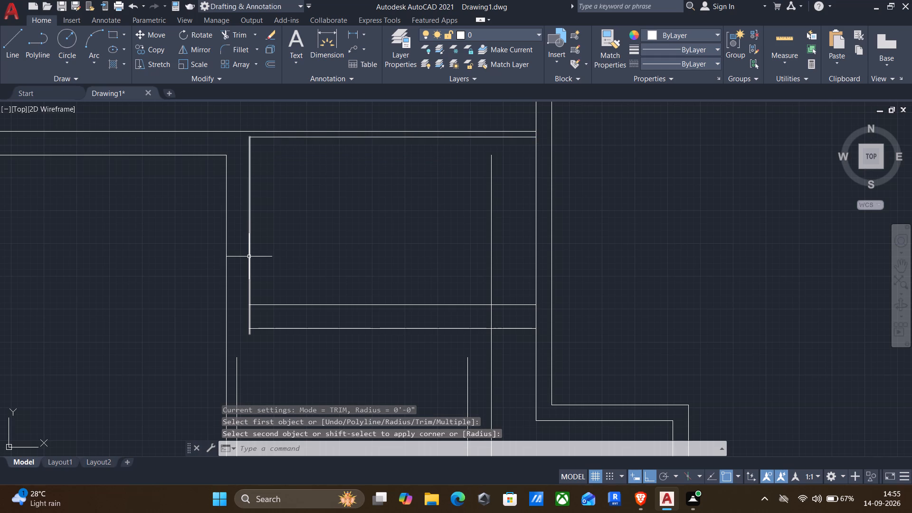
{"action": "key", "text": "Return"}
{"action": "left_click", "coordinate": [248, 290]}
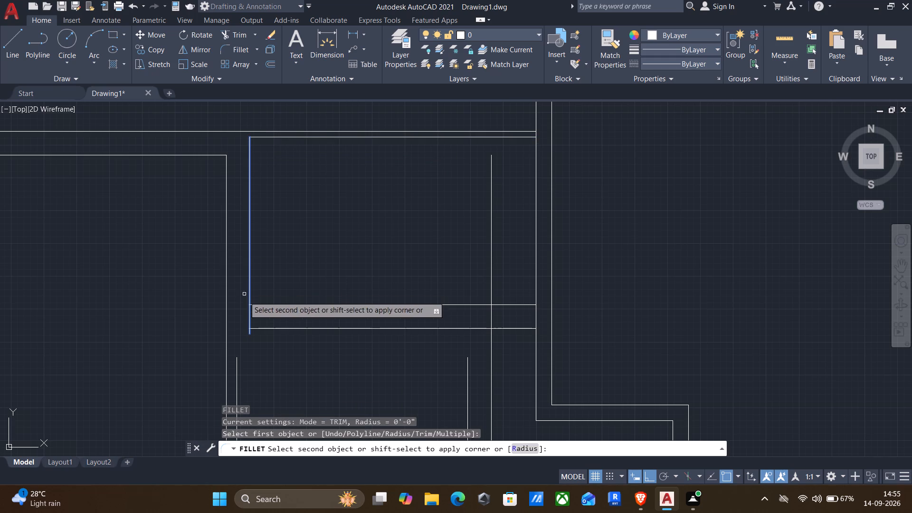
{"action": "left_click", "coordinate": [266, 328]}
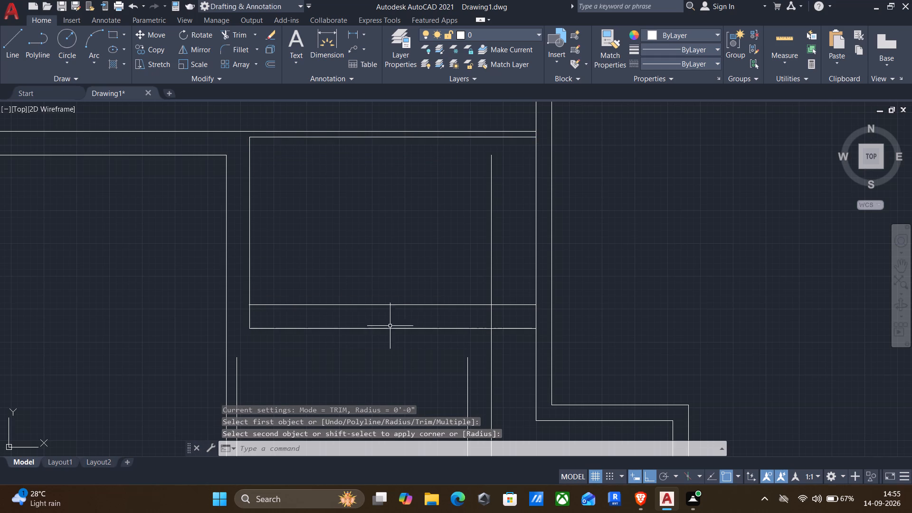
Fillet the 9" wall's lower and upper face lines to the vertical wall lines on the rooms' right side.
{"action": "key", "text": "Return"}
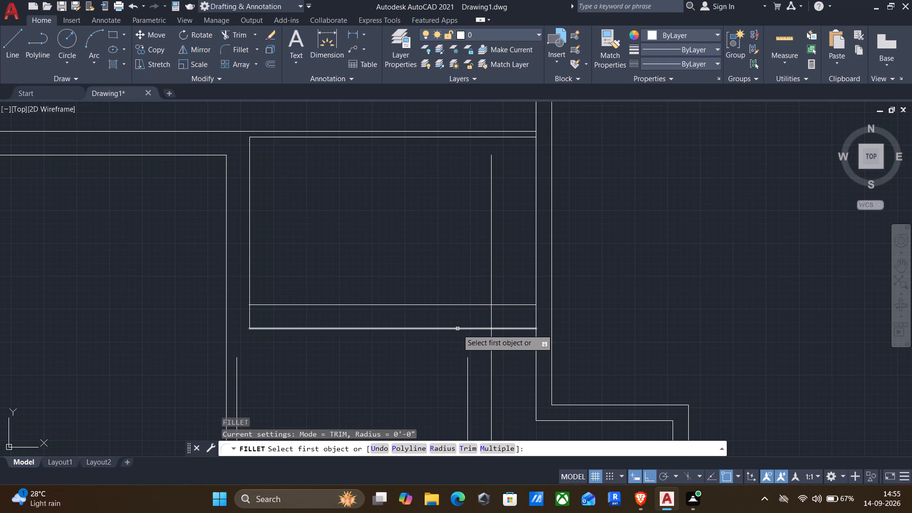
{"action": "left_click", "coordinate": [460, 330]}
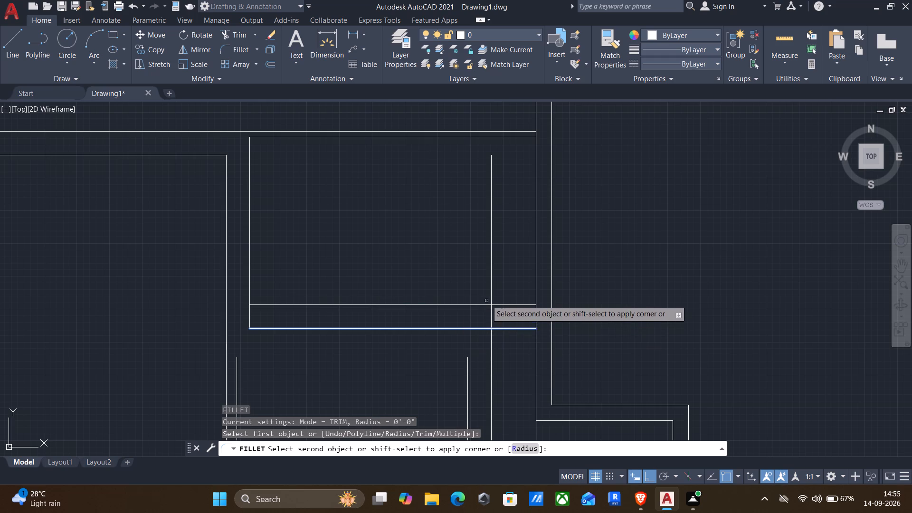
{"action": "left_click", "coordinate": [492, 288]}
{"action": "key", "text": "Return"}
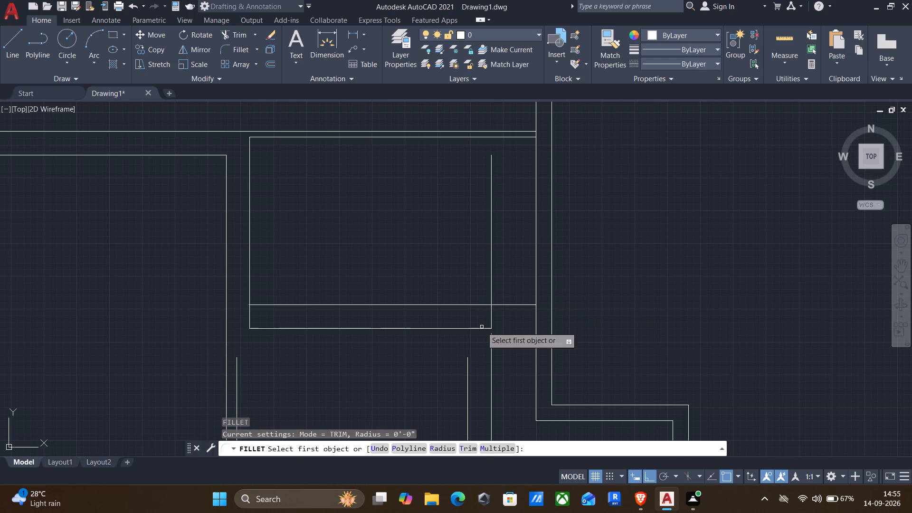
{"action": "left_click", "coordinate": [492, 360]}
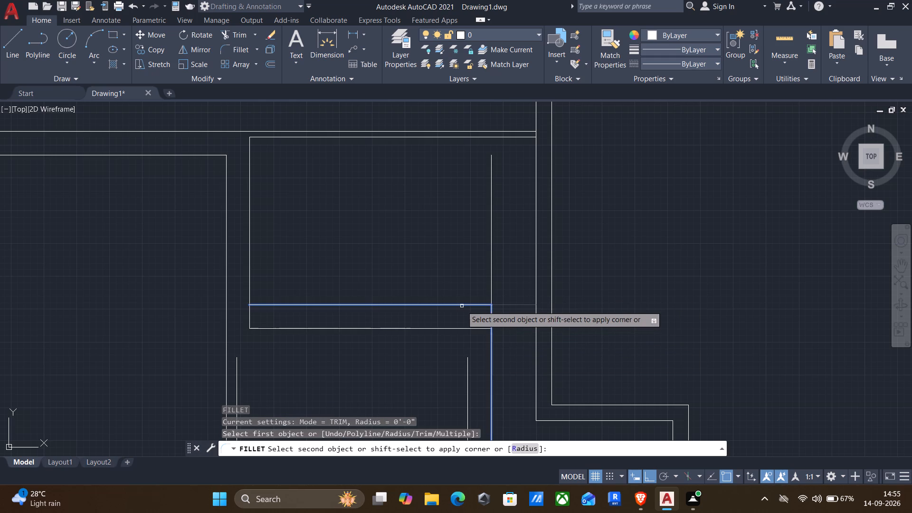
{"action": "left_click", "coordinate": [462, 306]}
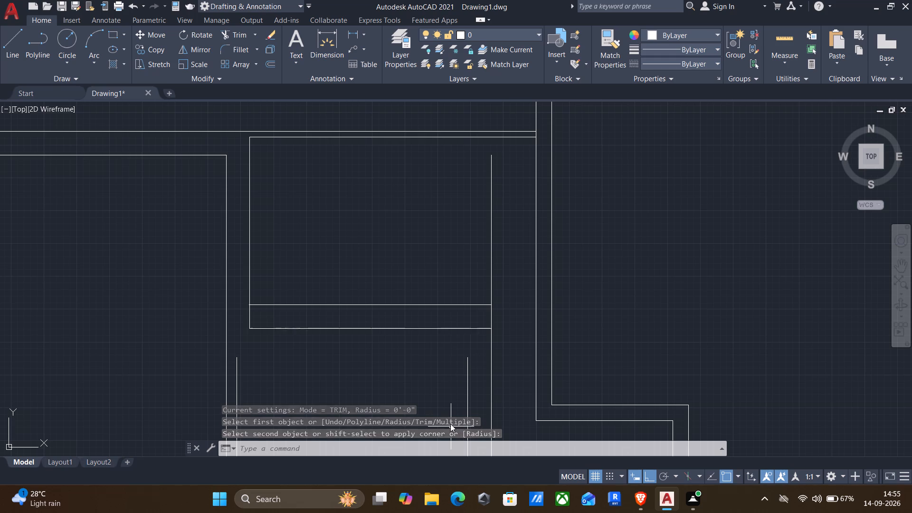
Fillet the lower room's right inner wall line to the lower face of the 9" wall.
{"action": "key", "text": "Return"}
{"action": "left_click", "coordinate": [467, 401]}
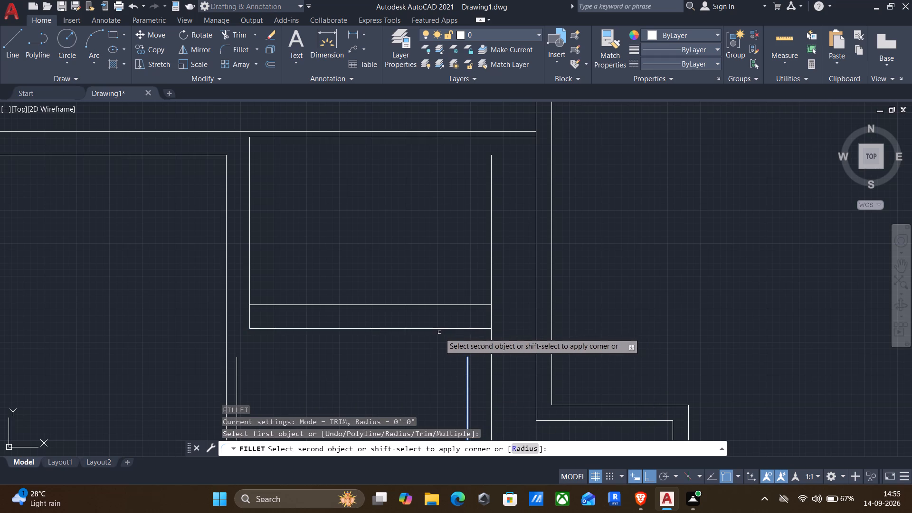
{"action": "left_click", "coordinate": [435, 329]}
Fillet the lower room's left wall line to the lower face of the 9" wall, closing its top-left corner.
{"action": "middle_click_drag", "start_coordinate": [422, 356], "coordinate": [462, 279]}
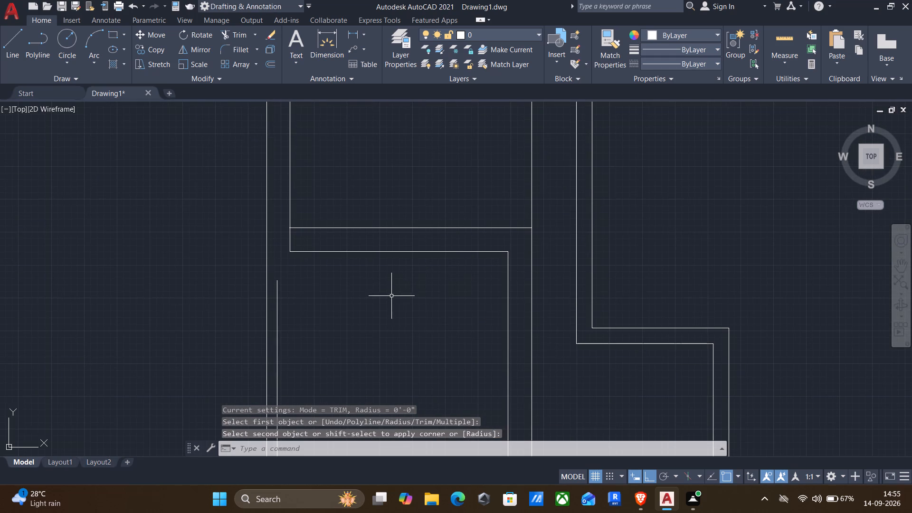
{"action": "middle_click_drag", "start_coordinate": [389, 300], "coordinate": [404, 300]}
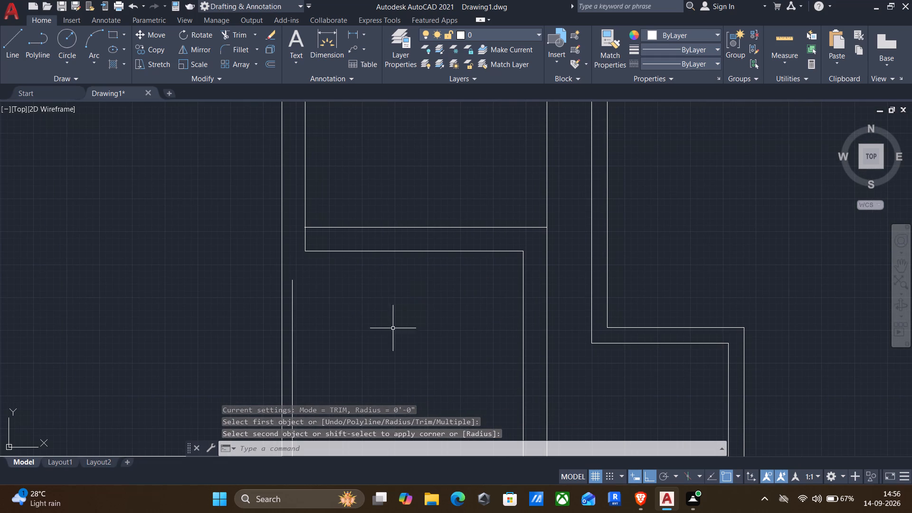
{"action": "middle_click_drag", "start_coordinate": [388, 343], "coordinate": [397, 286]}
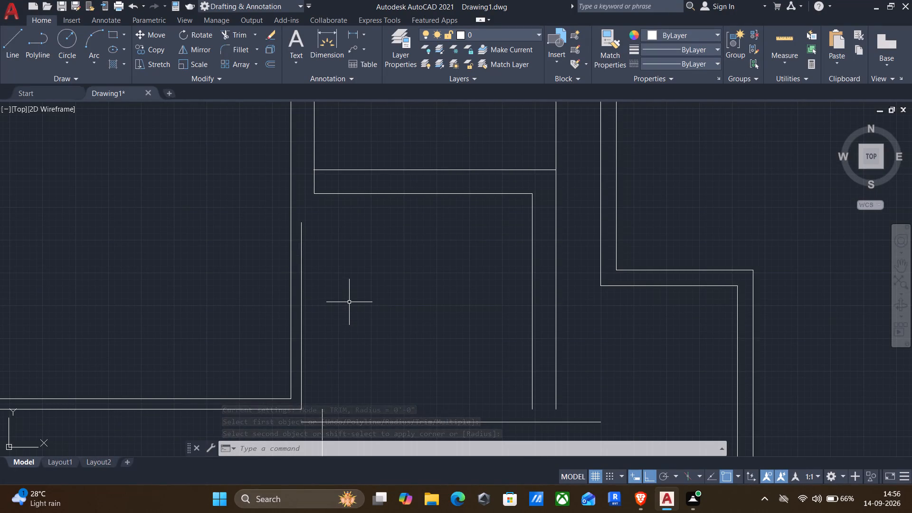
{"action": "key", "text": "Return"}
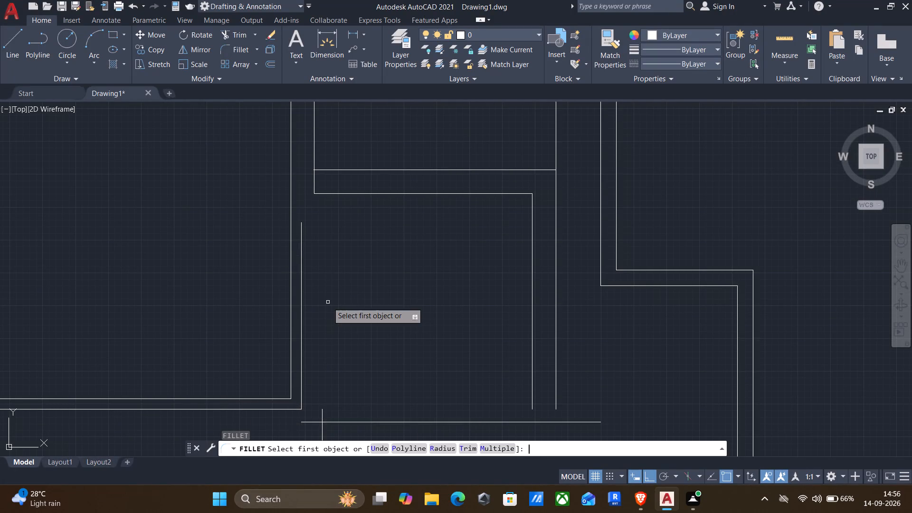
{"action": "left_click", "coordinate": [301, 306]}
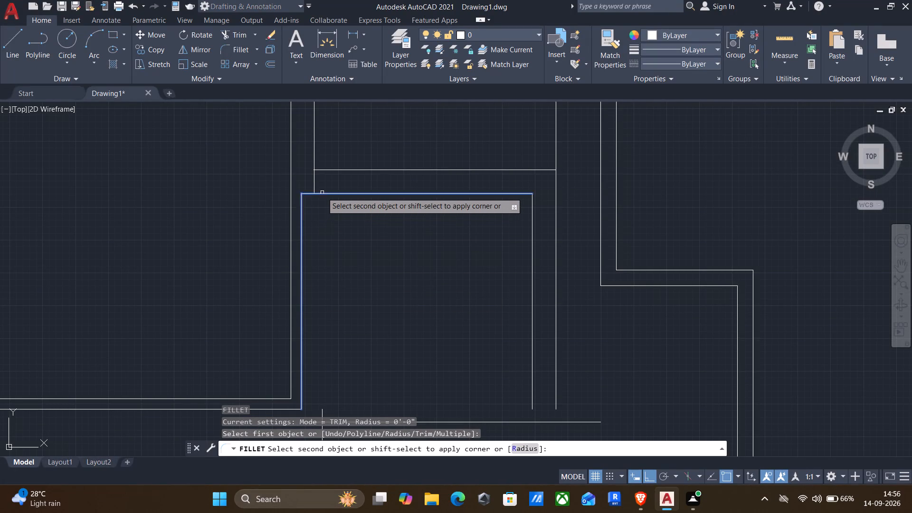
{"action": "left_click", "coordinate": [323, 191]}
{"action": "left_click_drag", "start_coordinate": [308, 195], "coordinate": [291, 195]}
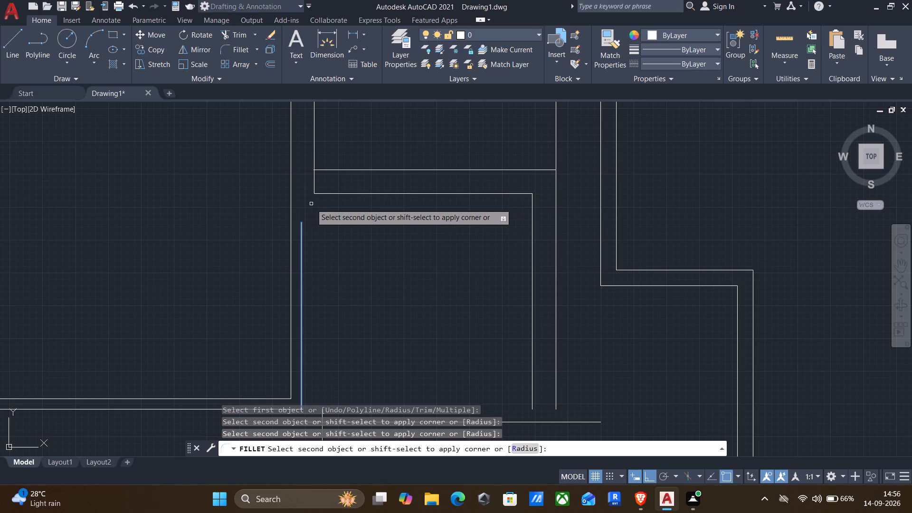
{"action": "left_click", "coordinate": [342, 194]}
Measure the lower small room with Quick measure.
{"action": "scroll", "coordinate": [367, 227], "scroll_direction": "down", "scroll_amount": 1}
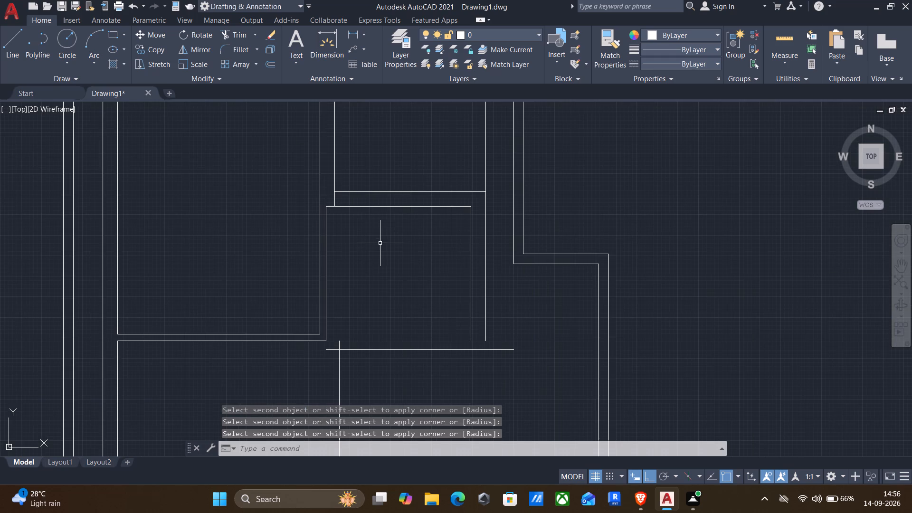
{"action": "middle_click", "coordinate": [380, 248]}
{"action": "left_click", "coordinate": [782, 34]}
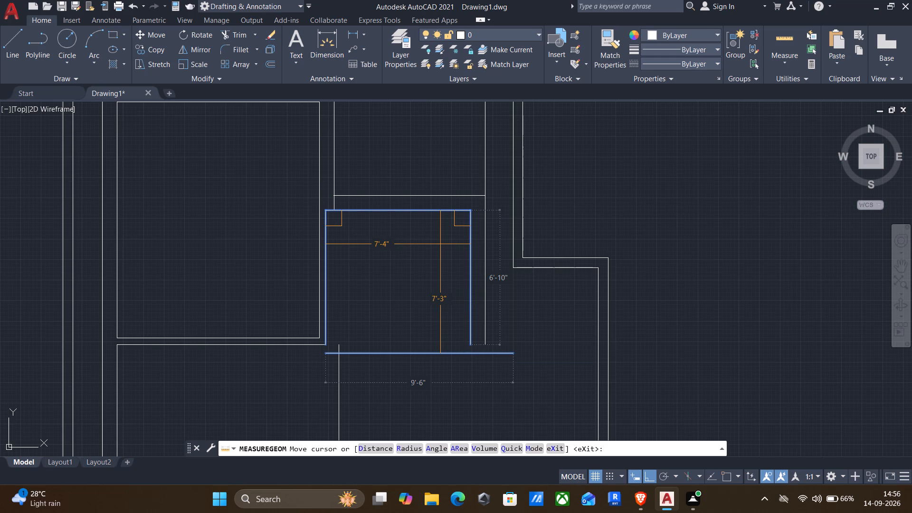
{"action": "key", "text": "Escape"}
Draw a horizontal line from the lower small room's bottom-left corner along its bottom edge to just past the outer wall's inner face line.
{"action": "key", "text": "l"}
{"action": "key", "text": "Return"}
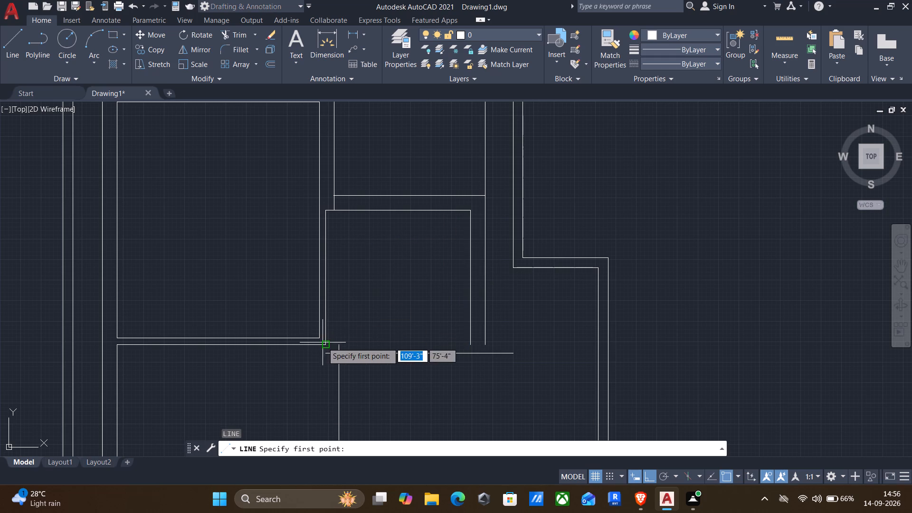
{"action": "left_click_drag", "start_coordinate": [323, 342], "coordinate": [352, 335]}
{"action": "left_click", "coordinate": [531, 340]}
{"action": "key", "text": "Return"}
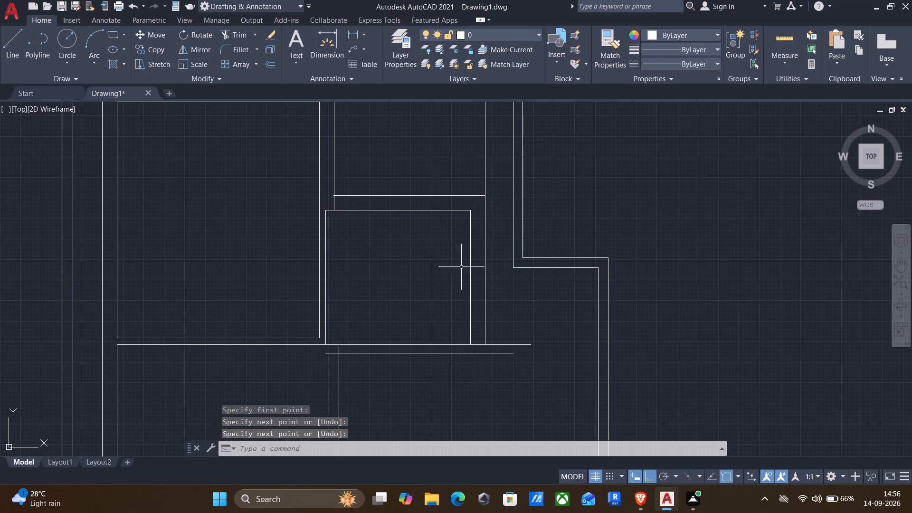
Measure the lower small room's width and height with Quick measure.
{"action": "left_click", "coordinate": [789, 35]}
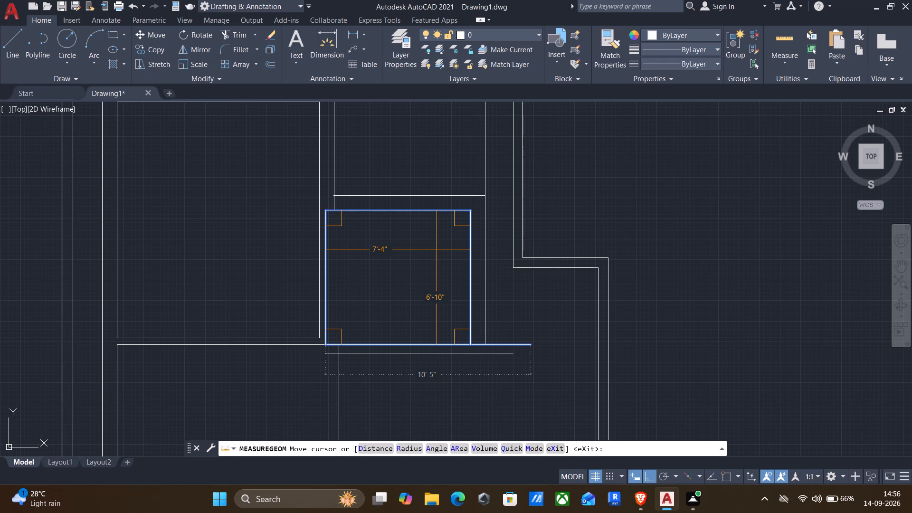
{"action": "key", "text": "Escape"}
Draw a line 12'9" down from the upper small room's top-left corner, continuing across to the large room's bottom-right corner.
{"action": "scroll", "coordinate": [474, 224], "scroll_direction": "down", "scroll_amount": 2}
{"action": "key", "text": "l"}
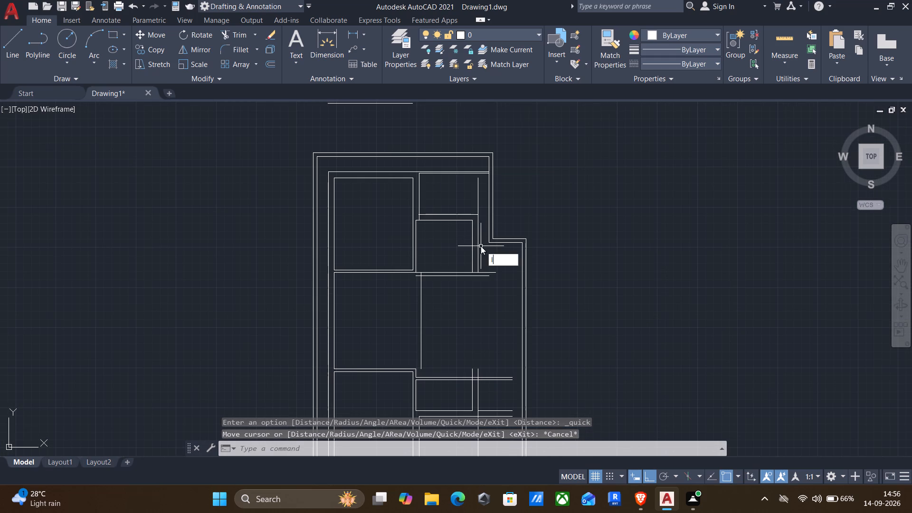
{"action": "key", "text": "Return"}
{"action": "scroll", "coordinate": [409, 184], "scroll_direction": "up", "scroll_amount": 2}
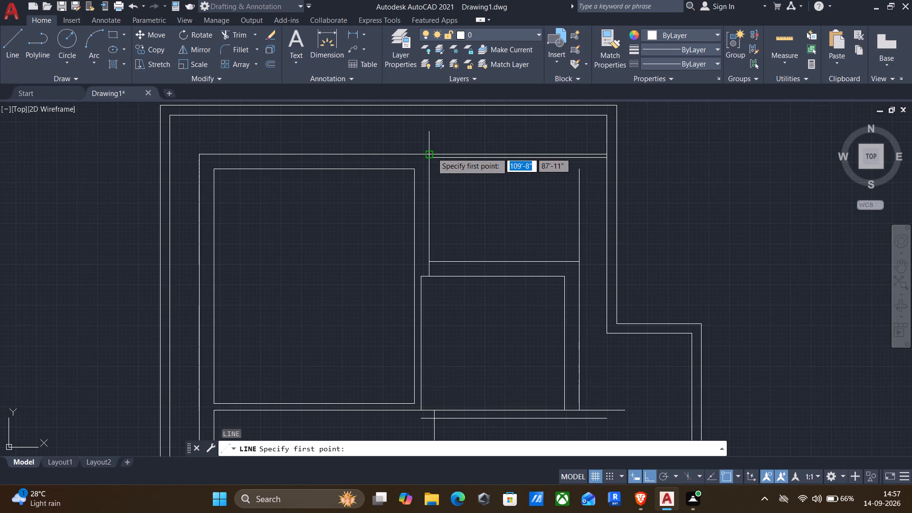
{"action": "left_click", "coordinate": [432, 152]}
{"action": "type", "text": "12'9\""}
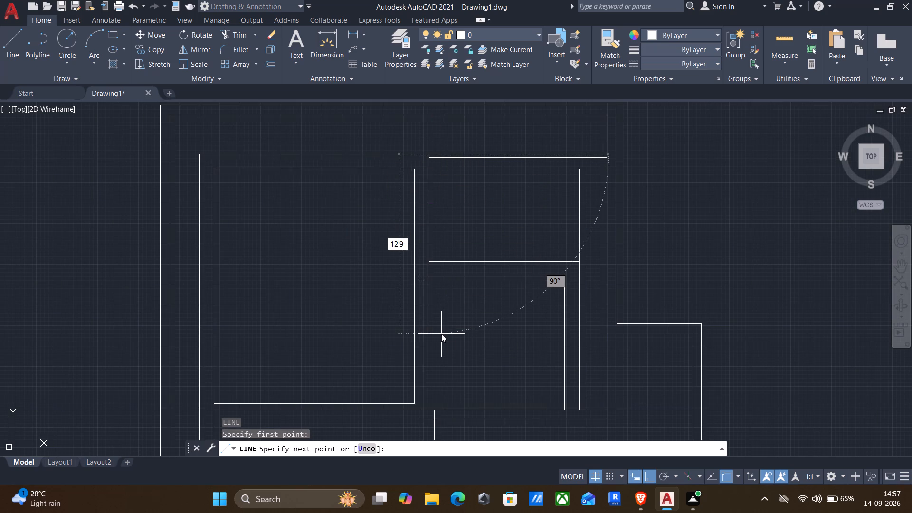
{"action": "key", "text": "Return"}
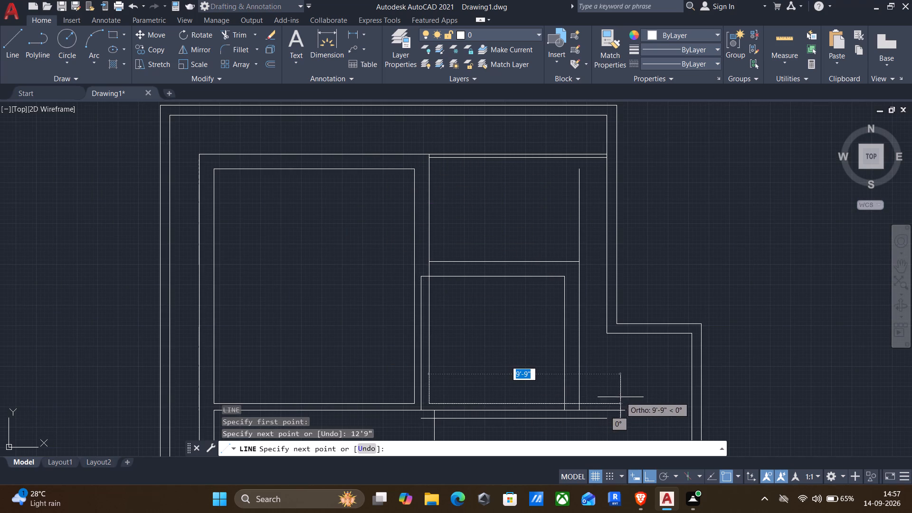
{"action": "middle_click_drag", "start_coordinate": [621, 395], "coordinate": [554, 280]}
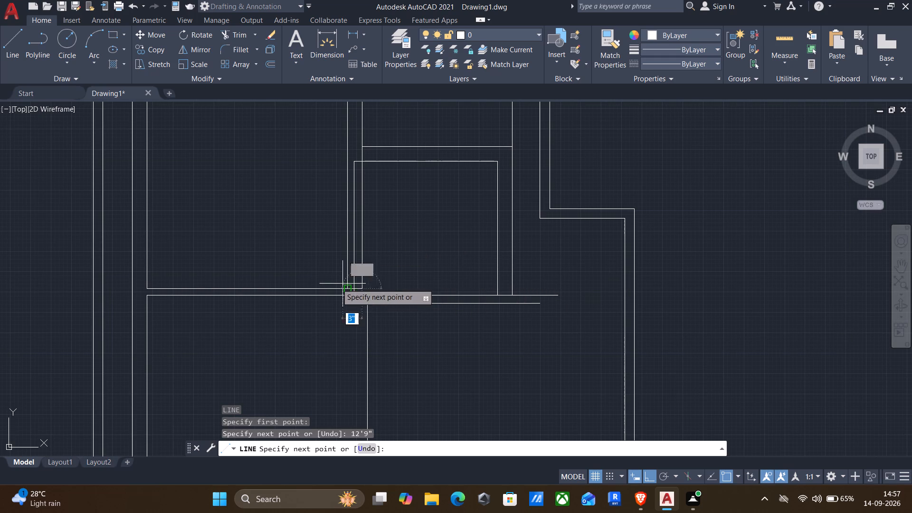
{"action": "scroll", "coordinate": [323, 293], "scroll_direction": "up", "scroll_amount": 3}
{"action": "left_click", "coordinate": [412, 274]}
{"action": "key", "text": "Return"}
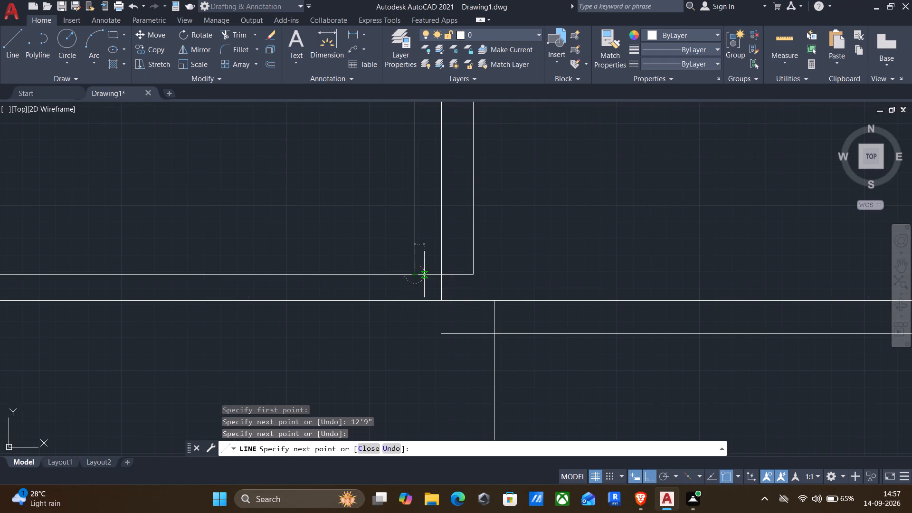
Draw a horizontal line from the lower end of the 12'9" line to the lower small room's right wall line.
{"action": "key", "text": "l"}
{"action": "key", "text": "Return"}
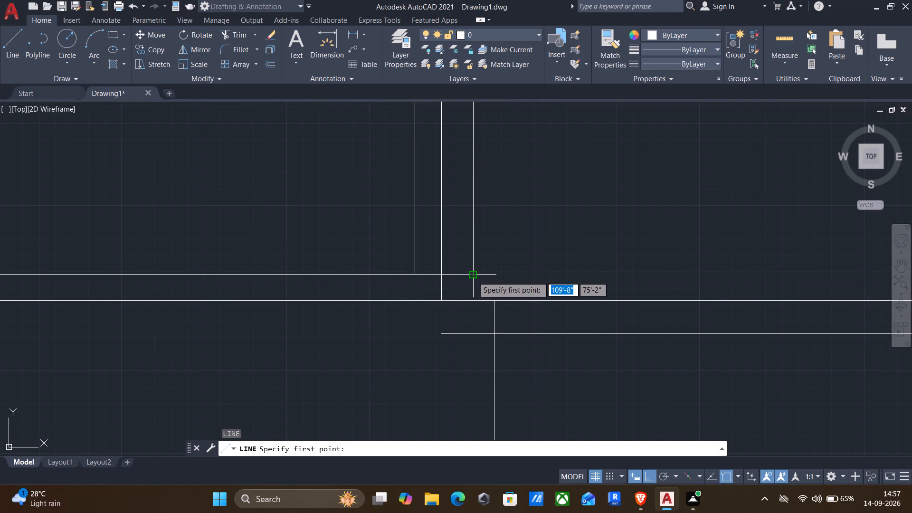
{"action": "left_click", "coordinate": [473, 277]}
{"action": "scroll", "coordinate": [548, 272], "scroll_direction": "down", "scroll_amount": 2}
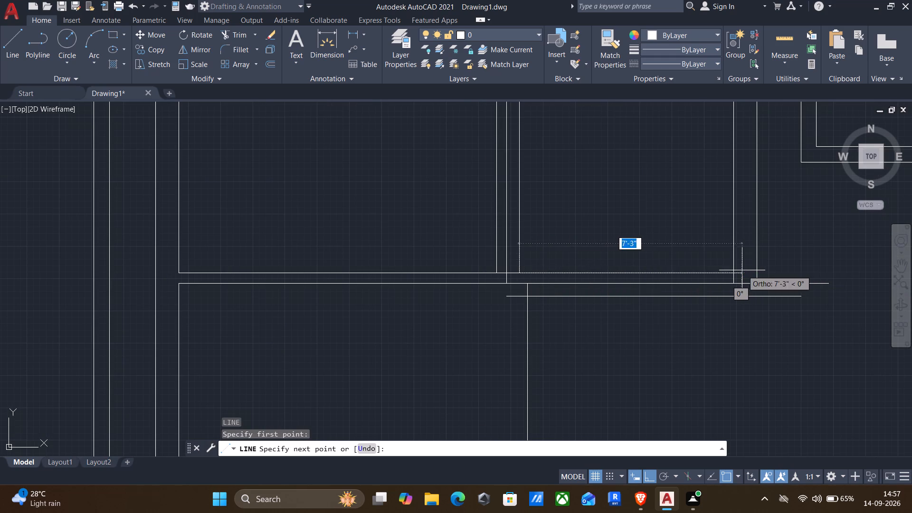
{"action": "left_click", "coordinate": [734, 268]}
{"action": "key", "text": "Return"}
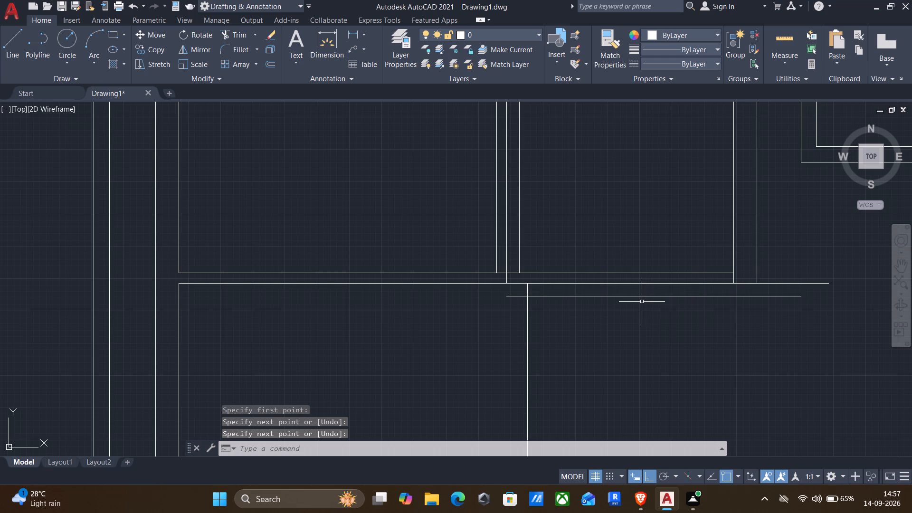
Delete the extra horizontal line just below the lower small room's bottom wall.
{"action": "left_click", "coordinate": [638, 296]}
{"action": "key", "text": "Delete"}
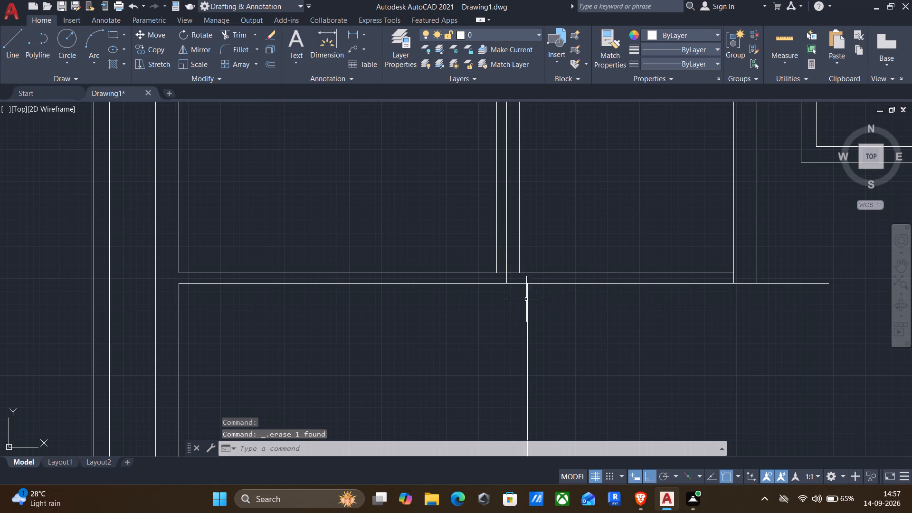
Measure the lower small room's bottom wall thickness and inner dimensions with Quick measure.
{"action": "middle_click_drag", "start_coordinate": [487, 297], "coordinate": [455, 331]}
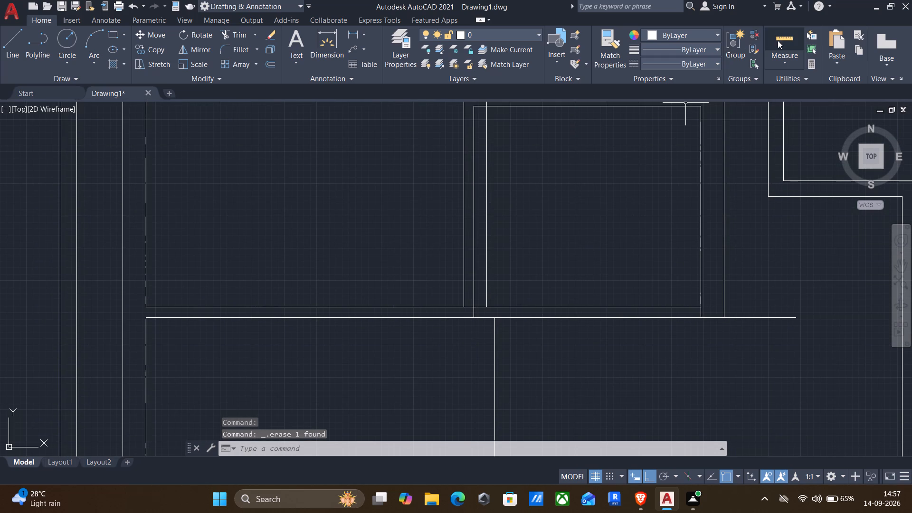
{"action": "left_click", "coordinate": [781, 40]}
{"action": "scroll", "coordinate": [582, 360], "scroll_direction": "up", "scroll_amount": 2}
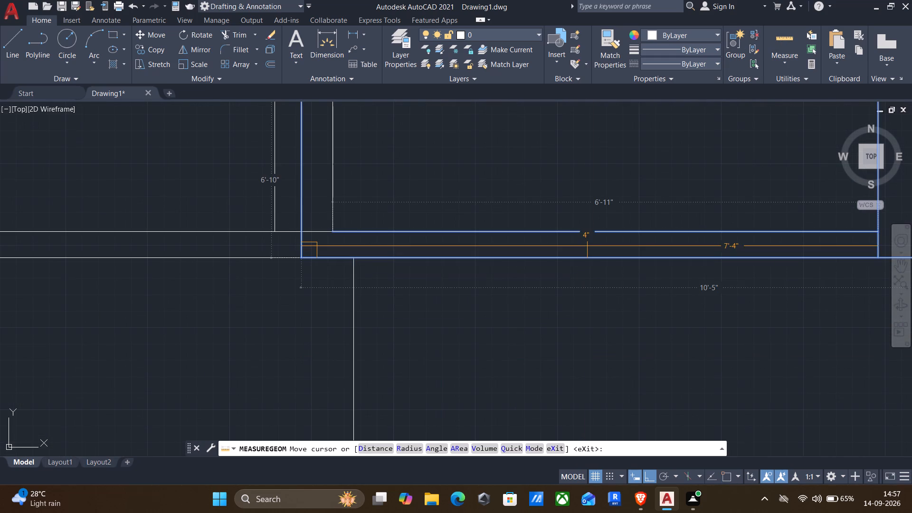
{"action": "scroll", "coordinate": [587, 246], "scroll_direction": "down", "scroll_amount": 1}
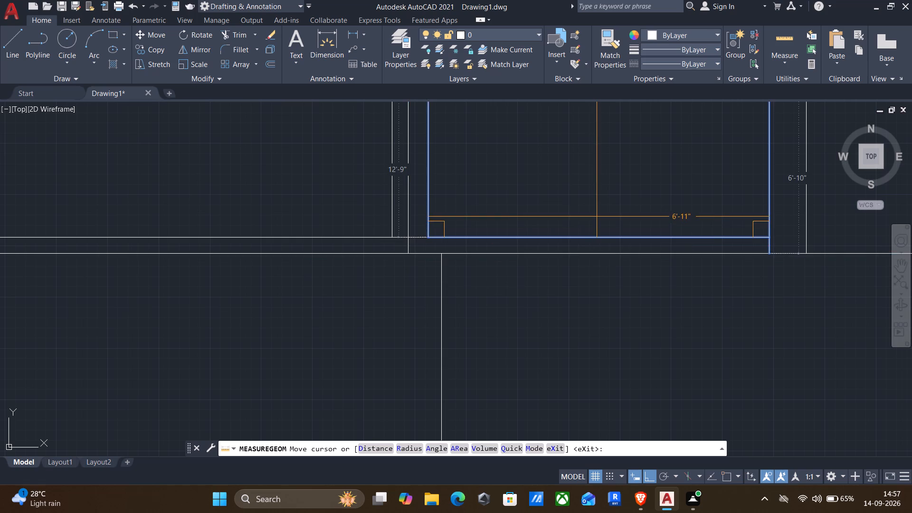
{"action": "middle_click_drag", "start_coordinate": [589, 224], "coordinate": [537, 286]}
{"action": "scroll", "coordinate": [540, 272], "scroll_direction": "down", "scroll_amount": 2}
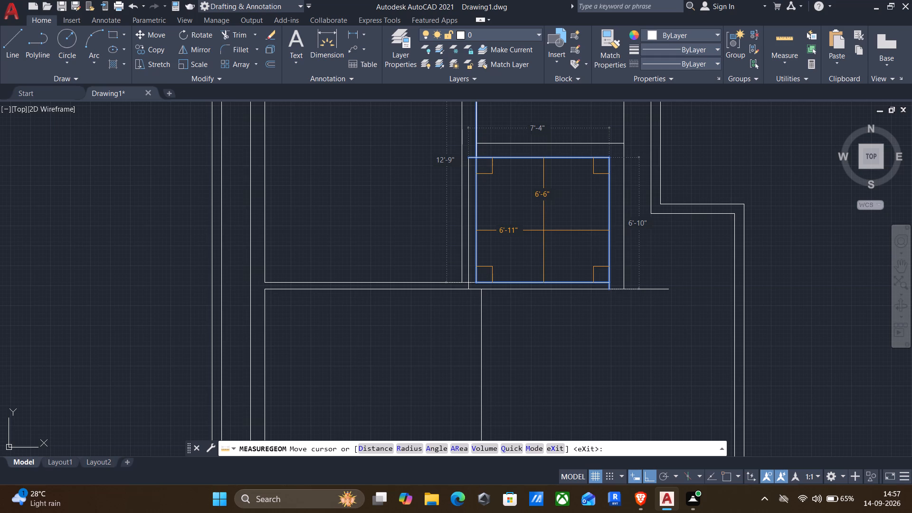
{"action": "key", "text": "Escape"}
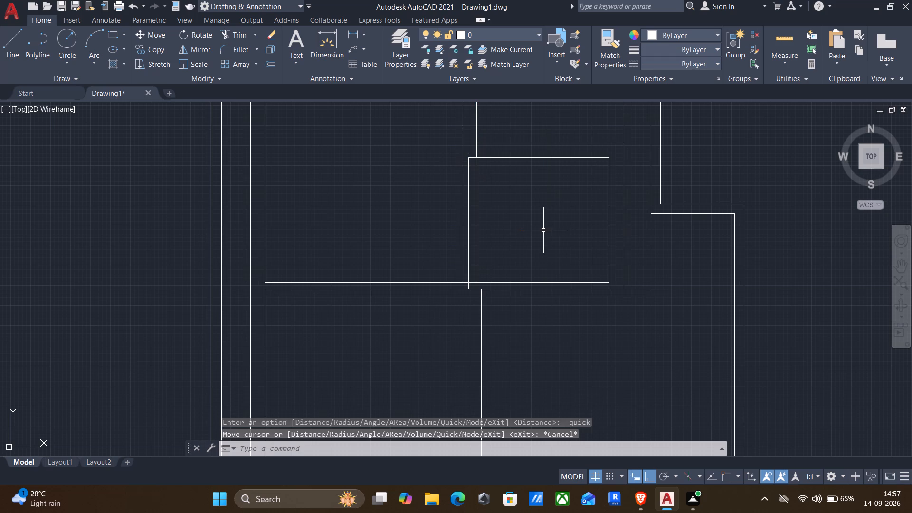
Delete the lower small room's right inner wall line.
{"action": "left_click", "coordinate": [608, 215]}
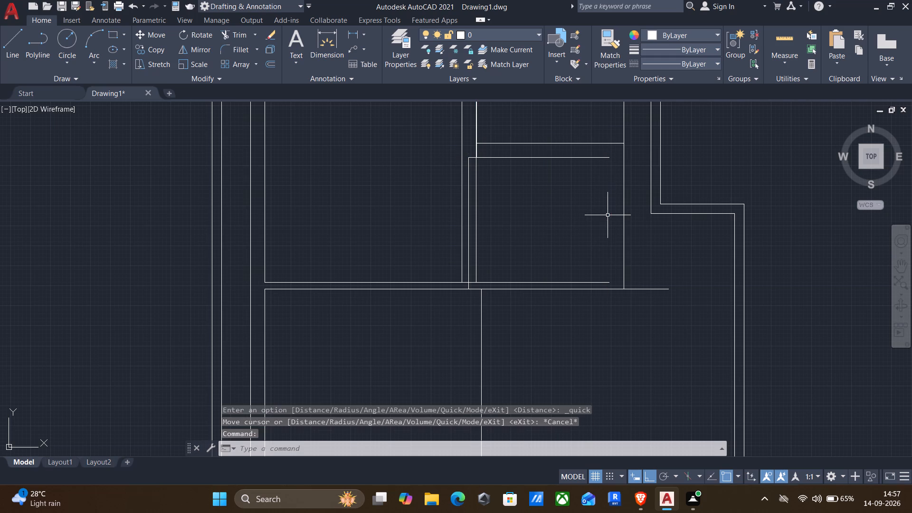
{"action": "key", "text": "Delete"}
Measure the lower and upper small rooms with Quick measure.
{"action": "left_click", "coordinate": [778, 36]}
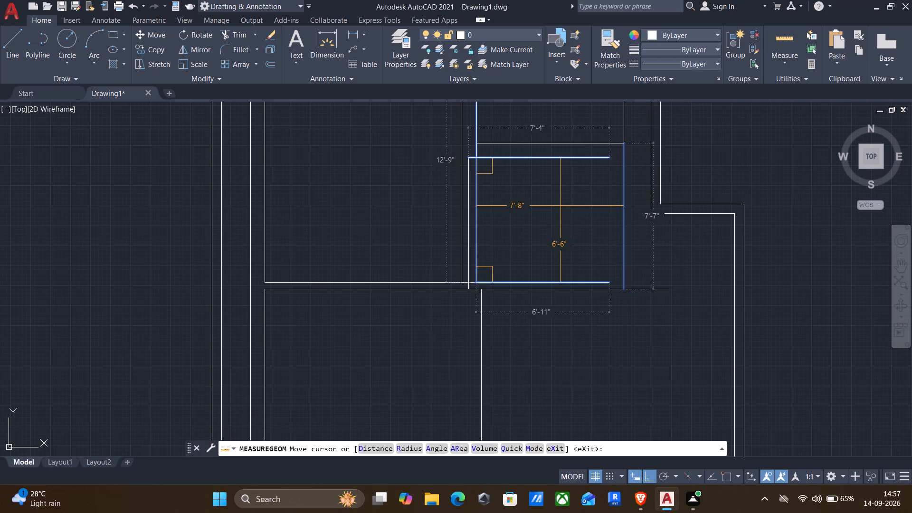
{"action": "middle_click_drag", "start_coordinate": [558, 209], "coordinate": [502, 317]}
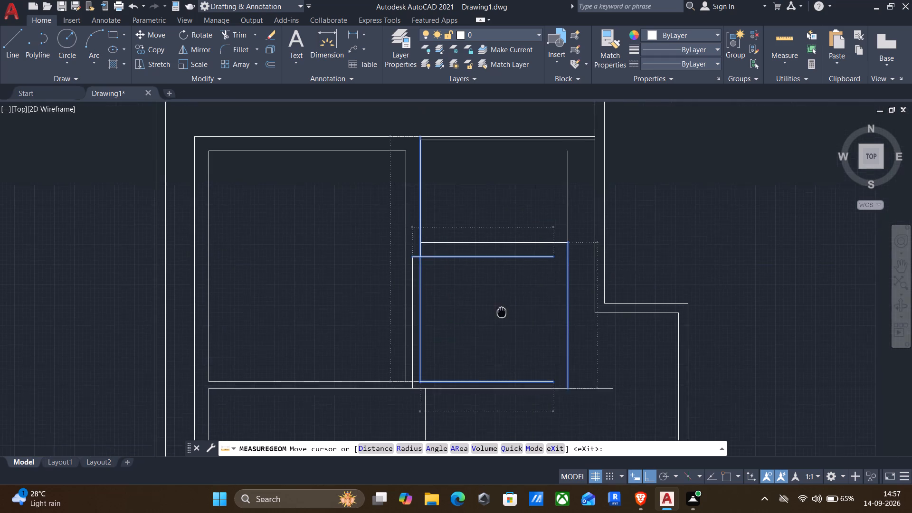
{"action": "middle_click_drag", "start_coordinate": [502, 317], "coordinate": [502, 322]}
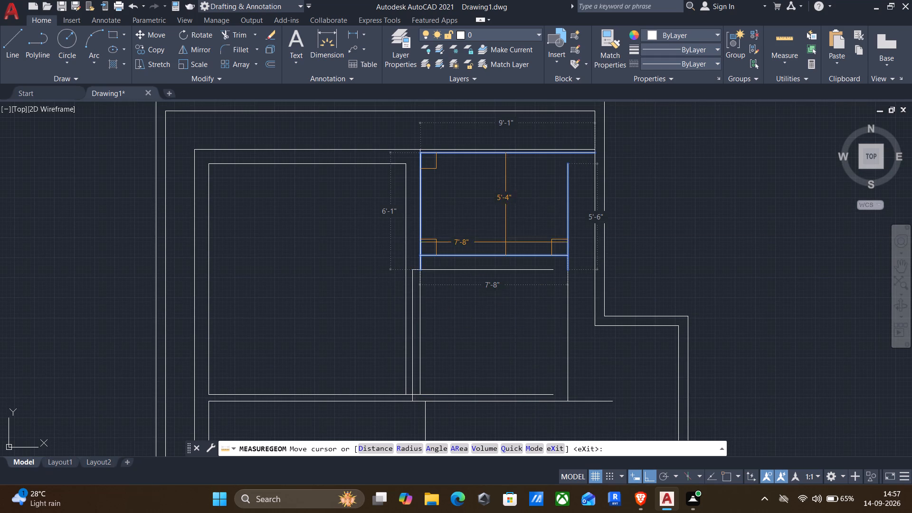
{"action": "key", "text": "Escape"}
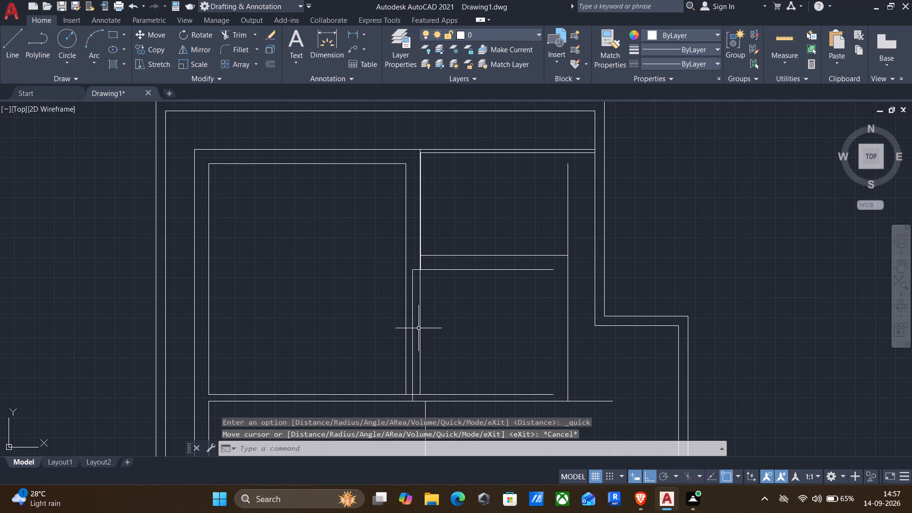
Examine the doubled wall line along the upper small room's left side, from its top corner to the lower room.
{"action": "scroll", "coordinate": [428, 279], "scroll_direction": "up", "scroll_amount": 3}
{"action": "scroll", "coordinate": [376, 221], "scroll_direction": "up", "scroll_amount": 3}
{"action": "scroll", "coordinate": [376, 219], "scroll_direction": "down", "scroll_amount": 4}
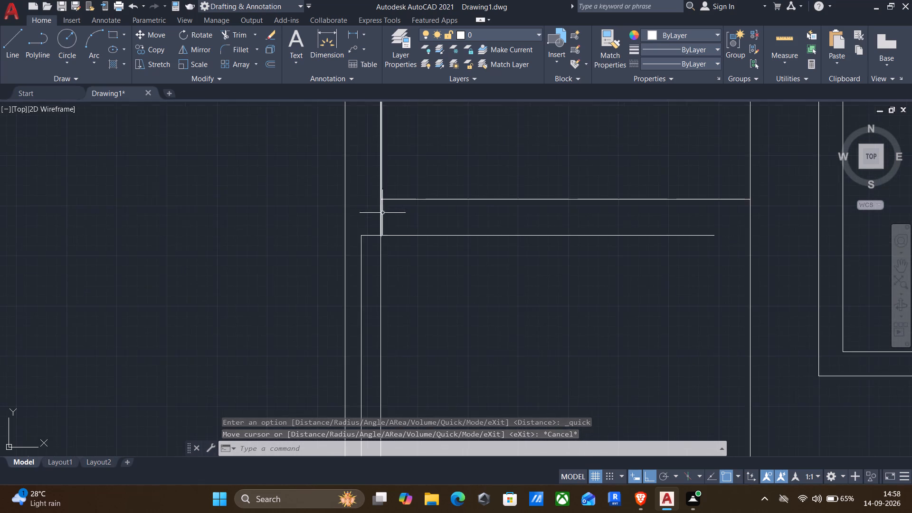
{"action": "scroll", "coordinate": [382, 212], "scroll_direction": "down", "scroll_amount": 2}
{"action": "scroll", "coordinate": [398, 169], "scroll_direction": "down", "scroll_amount": 2}
{"action": "scroll", "coordinate": [389, 152], "scroll_direction": "up", "scroll_amount": 3}
{"action": "middle_click_drag", "start_coordinate": [389, 149], "coordinate": [373, 194]}
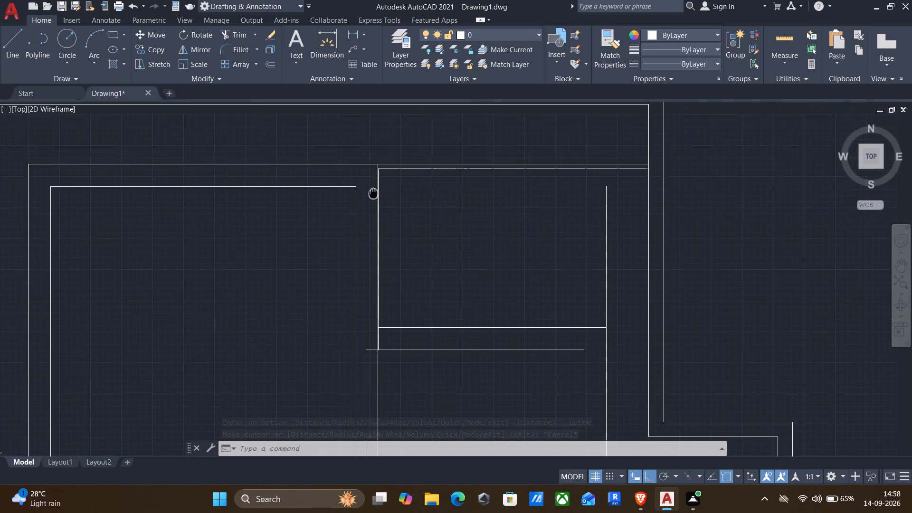
{"action": "middle_click_drag", "start_coordinate": [373, 194], "coordinate": [373, 195]}
{"action": "scroll", "coordinate": [390, 174], "scroll_direction": "up", "scroll_amount": 5}
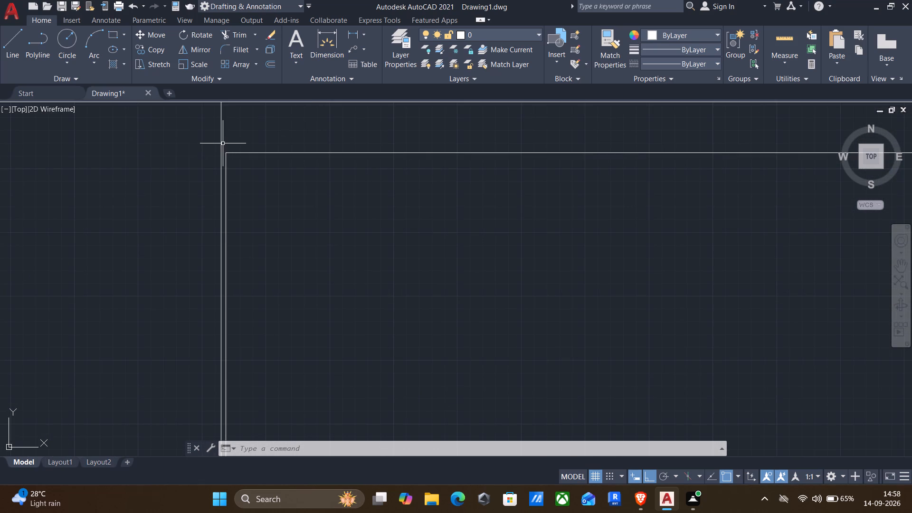
{"action": "left_click", "coordinate": [221, 143]}
{"action": "scroll", "coordinate": [252, 193], "scroll_direction": "down", "scroll_amount": 4}
{"action": "scroll", "coordinate": [310, 262], "scroll_direction": "down", "scroll_amount": 2}
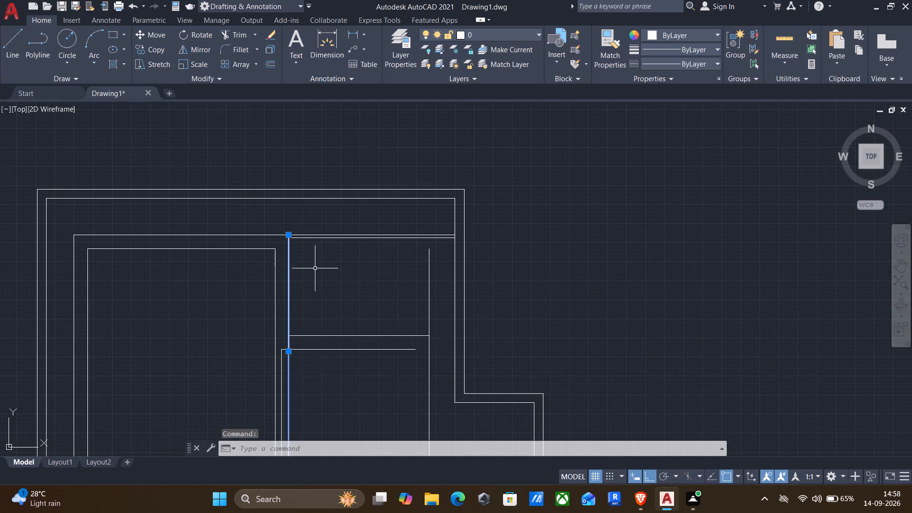
{"action": "middle_click_drag", "start_coordinate": [327, 245], "coordinate": [359, 171]}
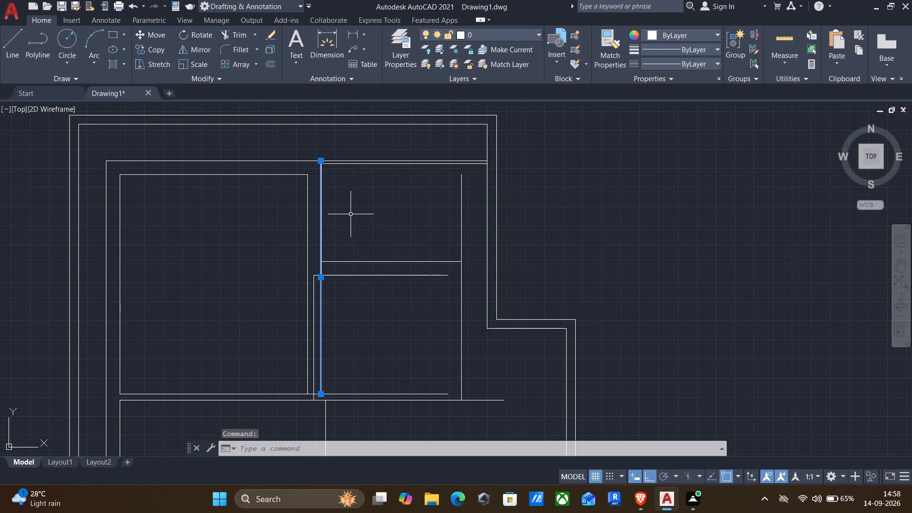
{"action": "key", "text": "Escape"}
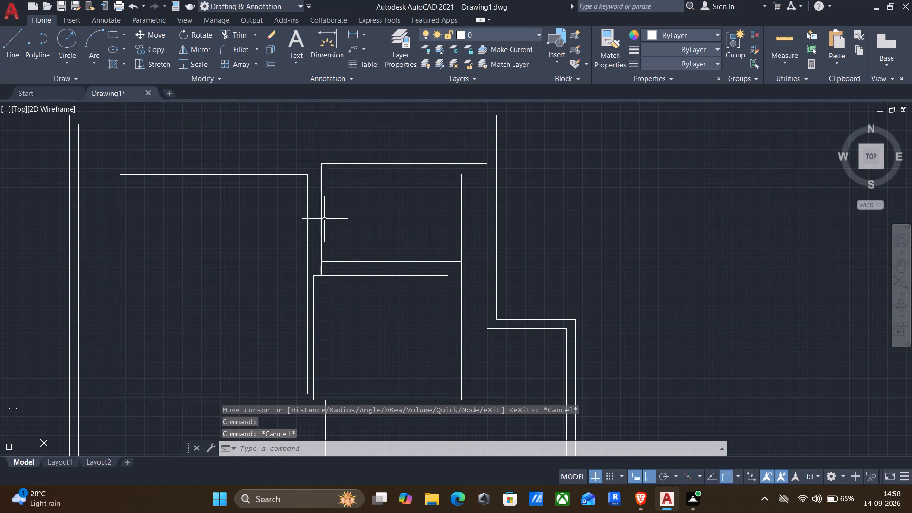
Measure the thickness of the vertical wall between the large room and the upper small room.
{"action": "scroll", "coordinate": [324, 219], "scroll_direction": "up", "scroll_amount": 3}
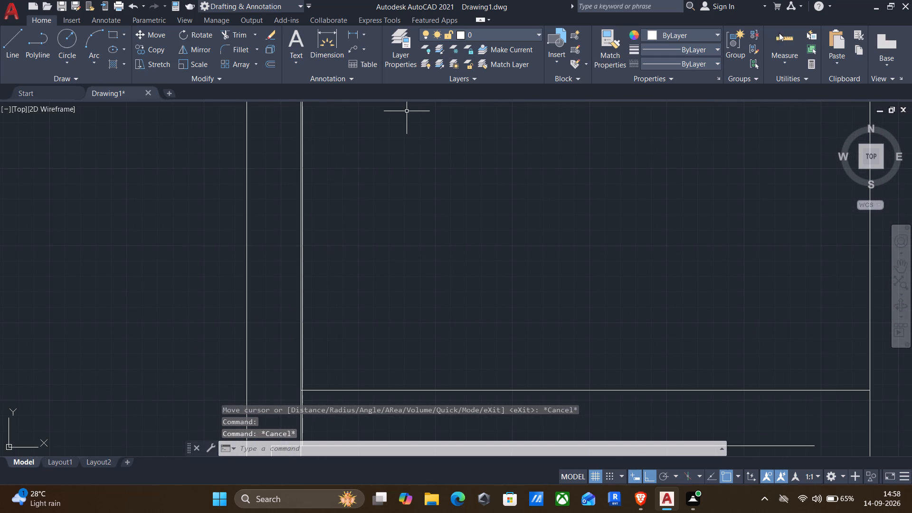
{"action": "left_click", "coordinate": [779, 35]}
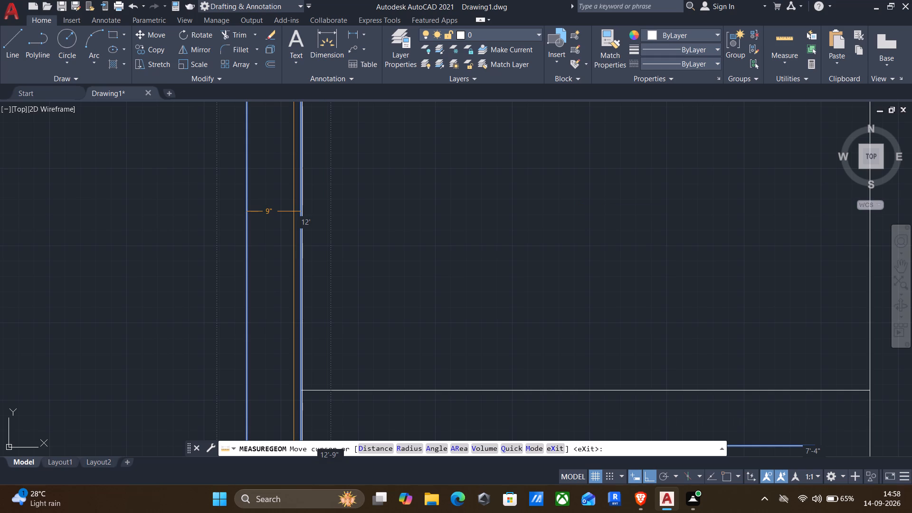
{"action": "key", "text": "Escape"}
Delete the shorter of the two nearly overlapping left wall lines of the upper small room.
{"action": "scroll", "coordinate": [302, 213], "scroll_direction": "up", "scroll_amount": 2}
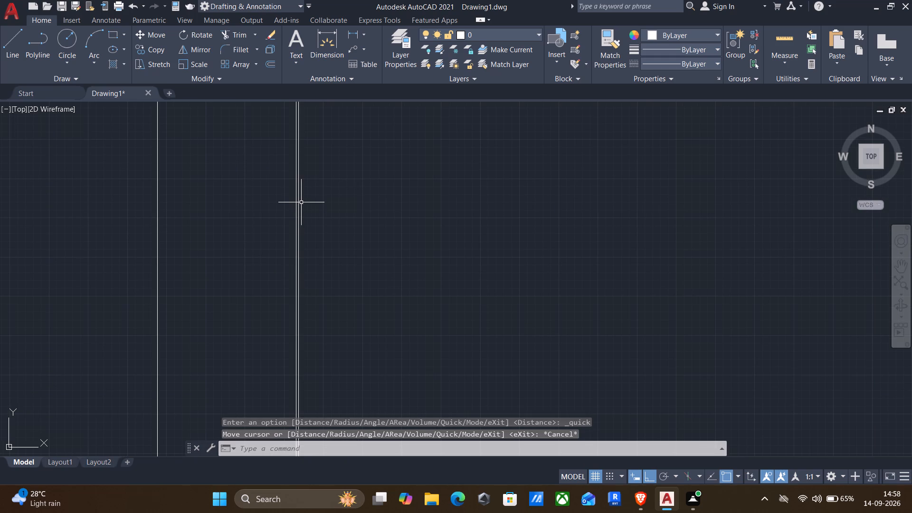
{"action": "left_click", "coordinate": [298, 202]}
{"action": "scroll", "coordinate": [308, 209], "scroll_direction": "down", "scroll_amount": 2}
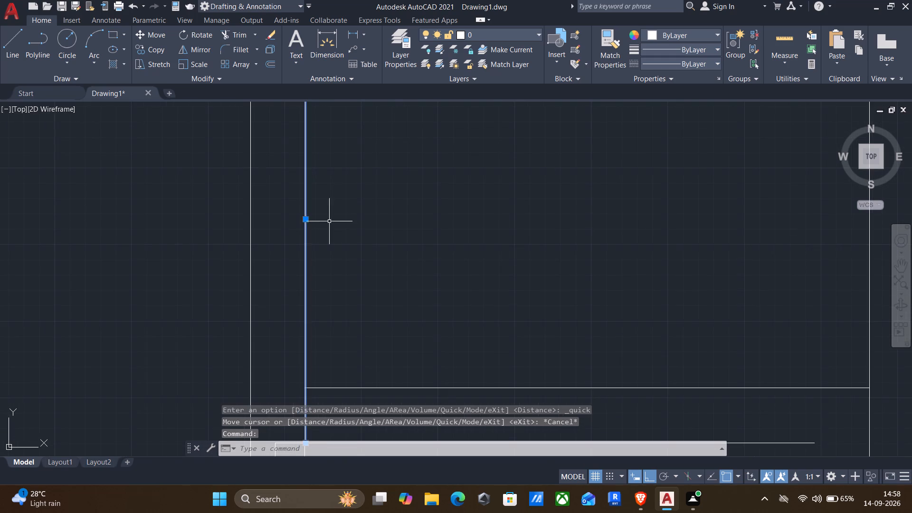
{"action": "key", "text": "Delete"}
Trim the 12'9" vertical line inside the lower small room, keeping its part above the room's top wall line.
{"action": "scroll", "coordinate": [340, 227], "scroll_direction": "down", "scroll_amount": 2}
{"action": "middle_click_drag", "start_coordinate": [323, 209], "coordinate": [364, 149]}
{"action": "middle_click_drag", "start_coordinate": [392, 278], "coordinate": [399, 213]}
{"action": "type", "text": "tr"}
{"action": "key", "text": "Return"}
{"action": "left_click", "coordinate": [375, 244]}
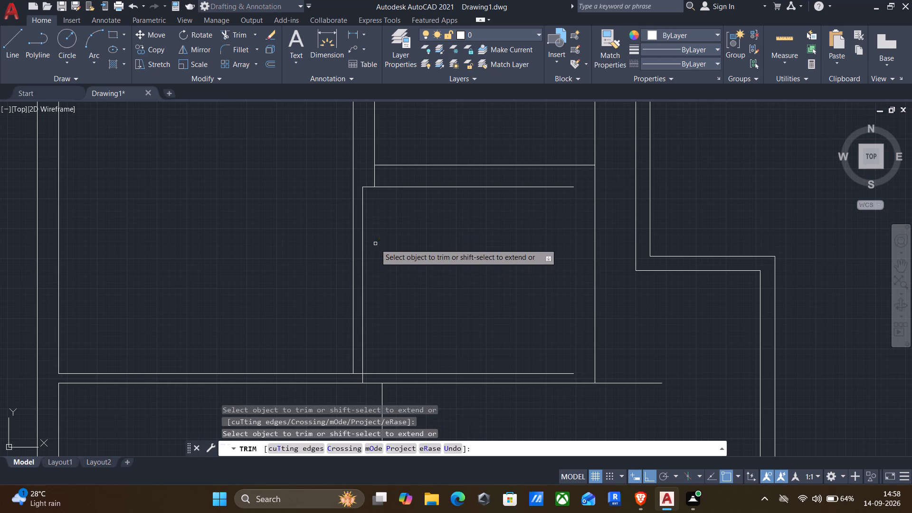
Measure the lower small room between its left wall line and the remaining right wall line with Quick measure.
{"action": "left_click", "coordinate": [789, 38]}
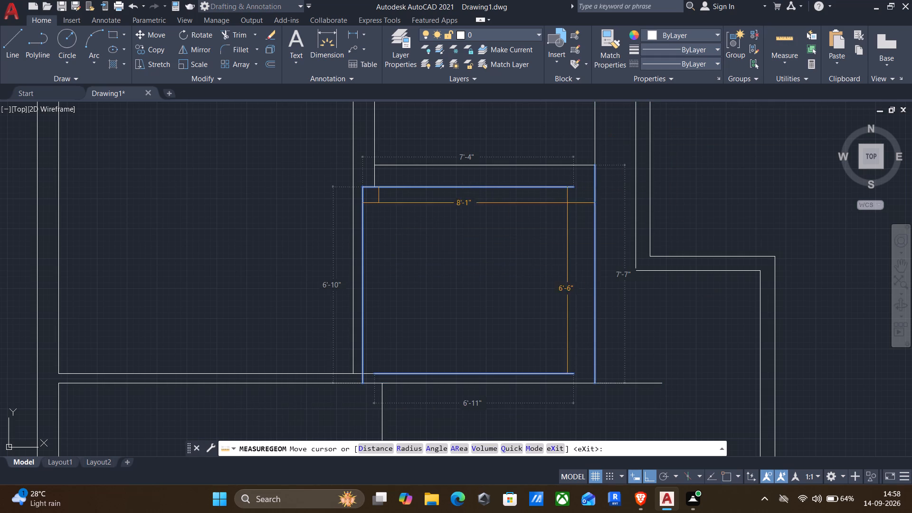
{"action": "middle_click", "coordinate": [538, 258]}
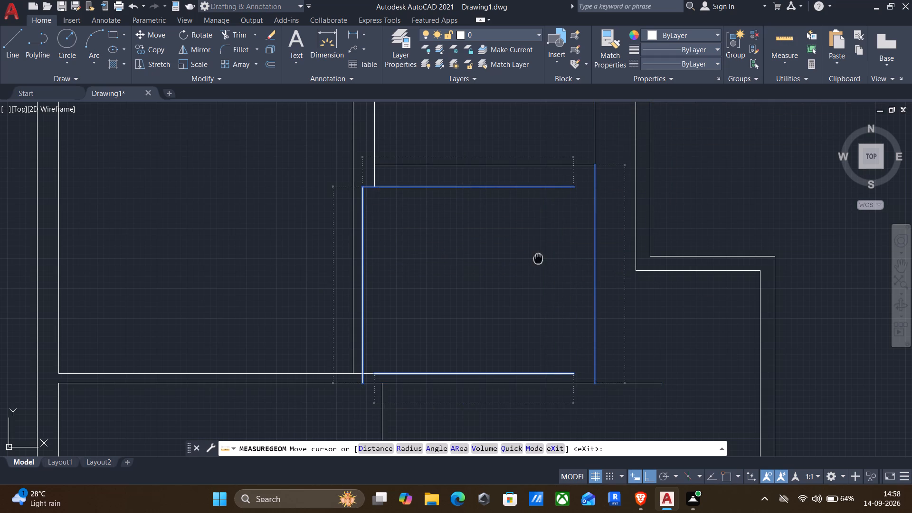
{"action": "key", "text": "Escape"}
Offset the lower small room's right wall line 9" inward.
{"action": "key", "text": "o"}
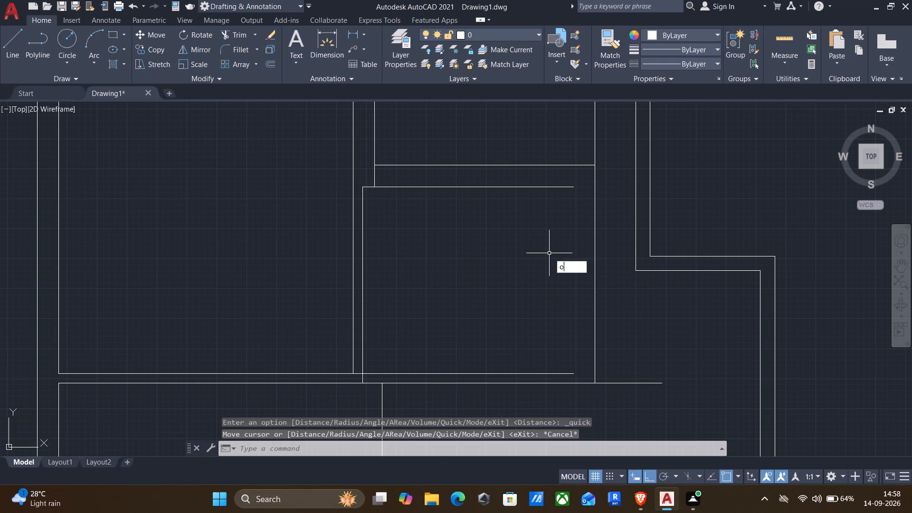
{"action": "key", "text": "Return"}
{"action": "left_click", "coordinate": [581, 245]}
{"action": "left_click_drag", "start_coordinate": [553, 281], "coordinate": [561, 274]}
{"action": "left_click", "coordinate": [596, 246]}
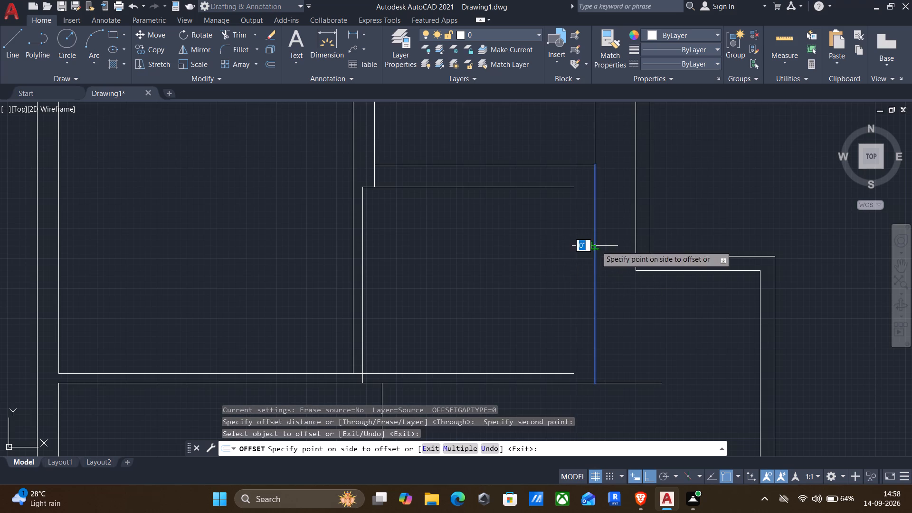
{"action": "type", "text": "9\""}
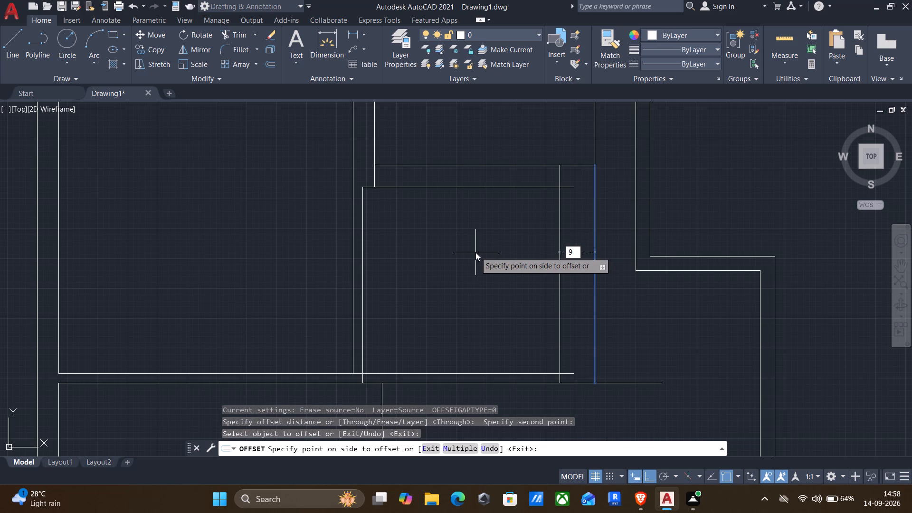
{"action": "key", "text": "Return"}
Measure the inner sizes of the lower and upper small rooms and the wall between them with Quick measure.
{"action": "left_click", "coordinate": [778, 34]}
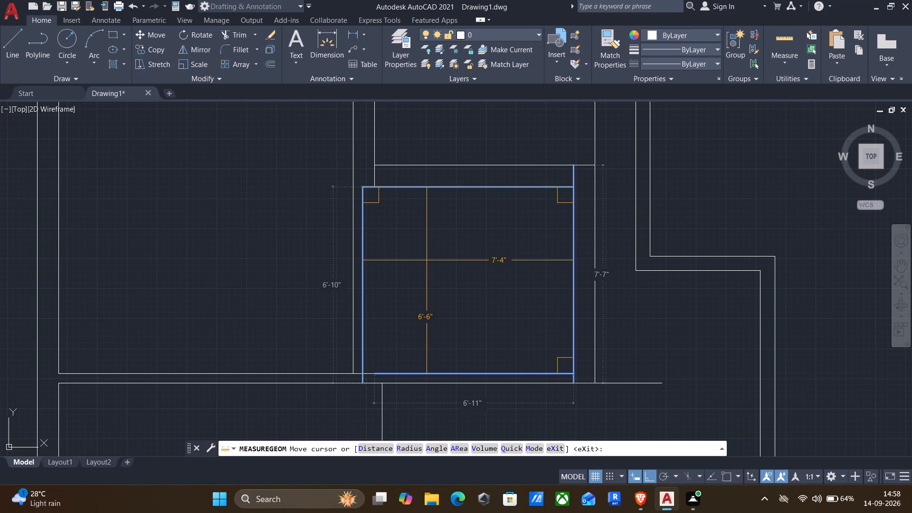
{"action": "key", "text": "Escape"}
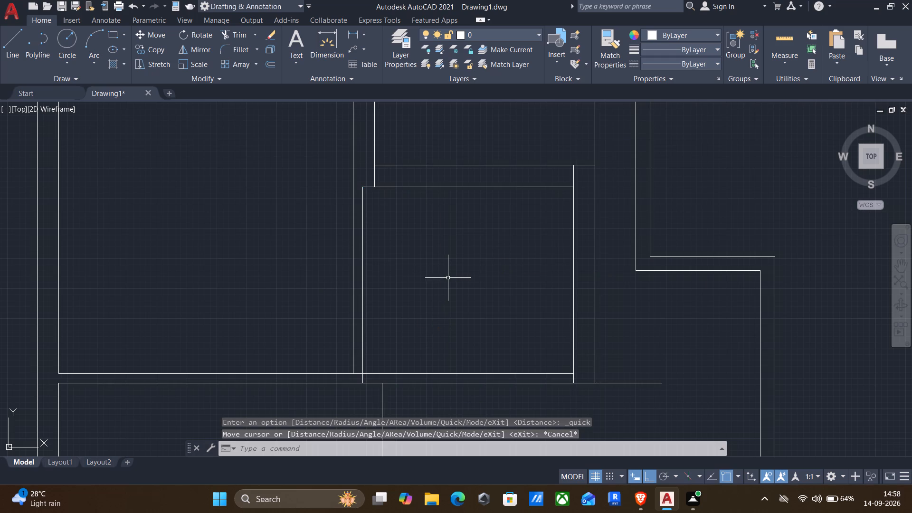
{"action": "middle_click_drag", "start_coordinate": [446, 260], "coordinate": [395, 308]}
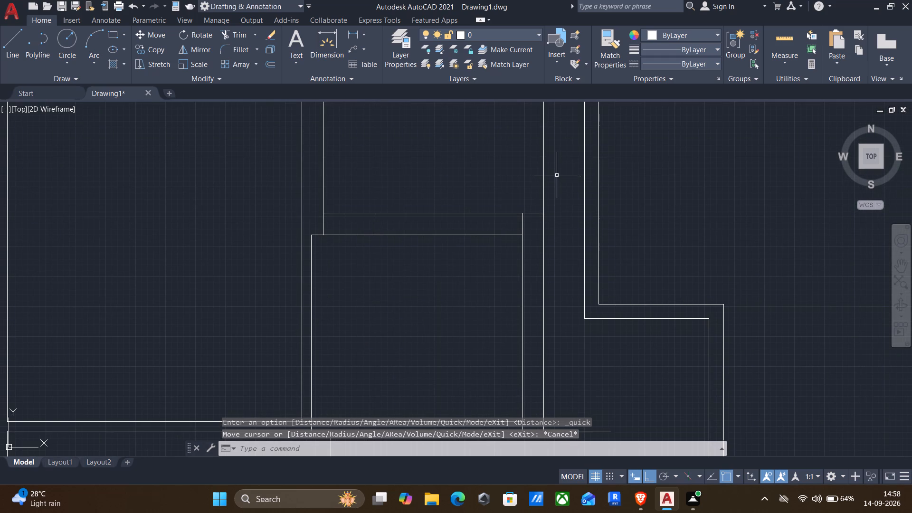
{"action": "left_click", "coordinate": [785, 39]}
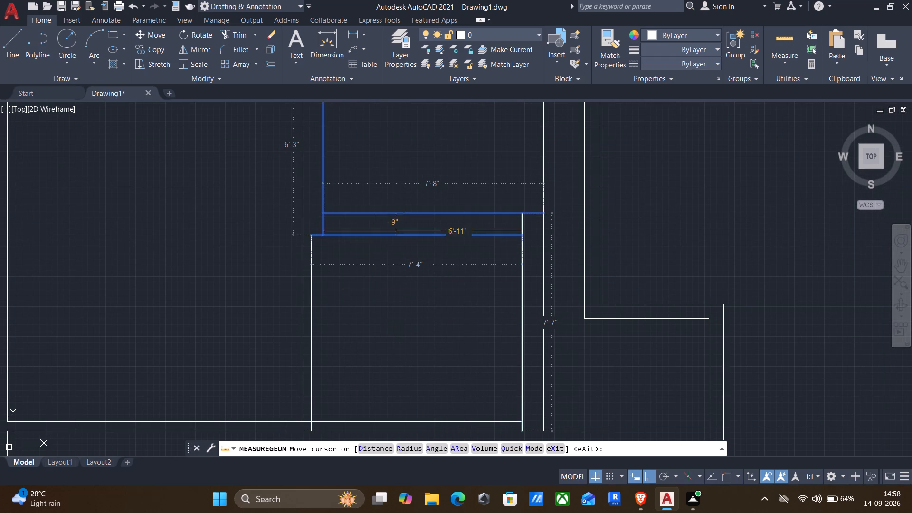
{"action": "middle_click_drag", "start_coordinate": [385, 240], "coordinate": [347, 365]}
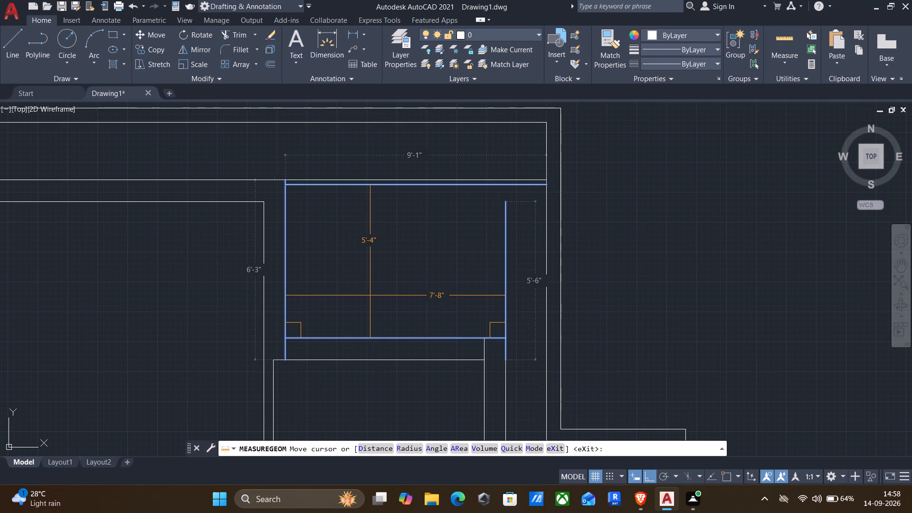
{"action": "middle_click_drag", "start_coordinate": [380, 294], "coordinate": [395, 255]}
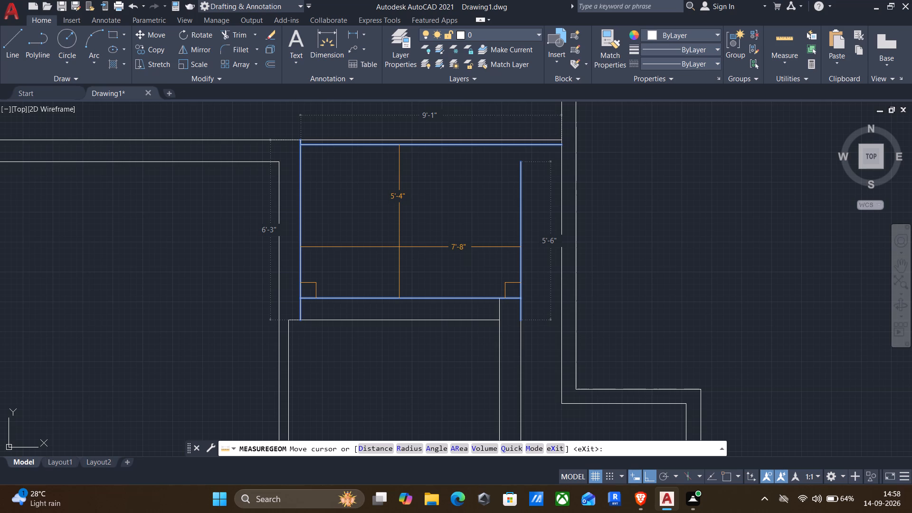
{"action": "key", "text": "Escape"}
Delete both bottom wall lines of the lower small room and the short leftover line at their left end.
{"action": "scroll", "coordinate": [446, 341], "scroll_direction": "down", "scroll_amount": 1}
{"action": "middle_click_drag", "start_coordinate": [446, 342], "coordinate": [445, 321]}
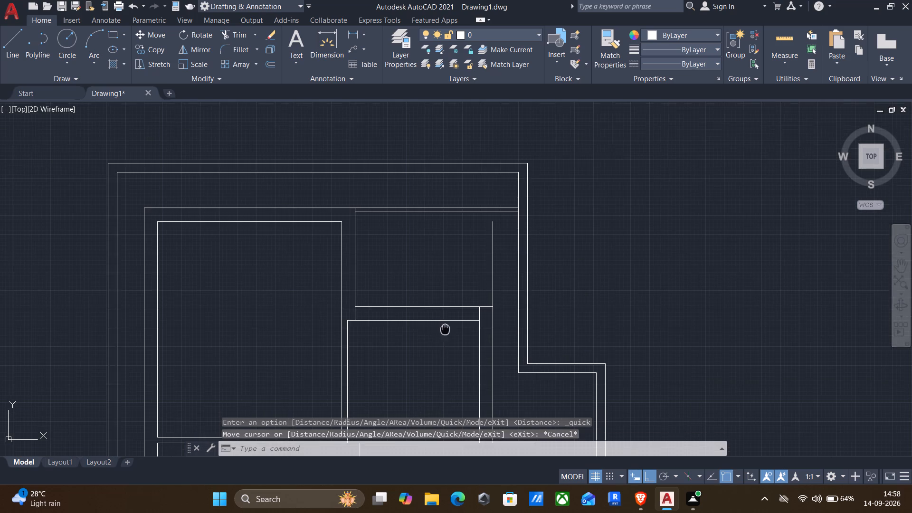
{"action": "middle_click_drag", "start_coordinate": [445, 321], "coordinate": [445, 228]}
{"action": "left_click", "coordinate": [441, 351]}
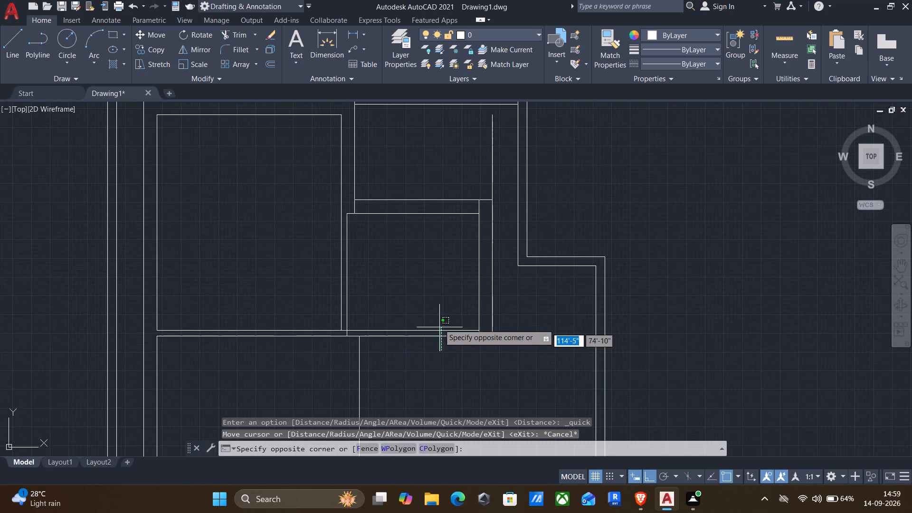
{"action": "left_click", "coordinate": [438, 302]}
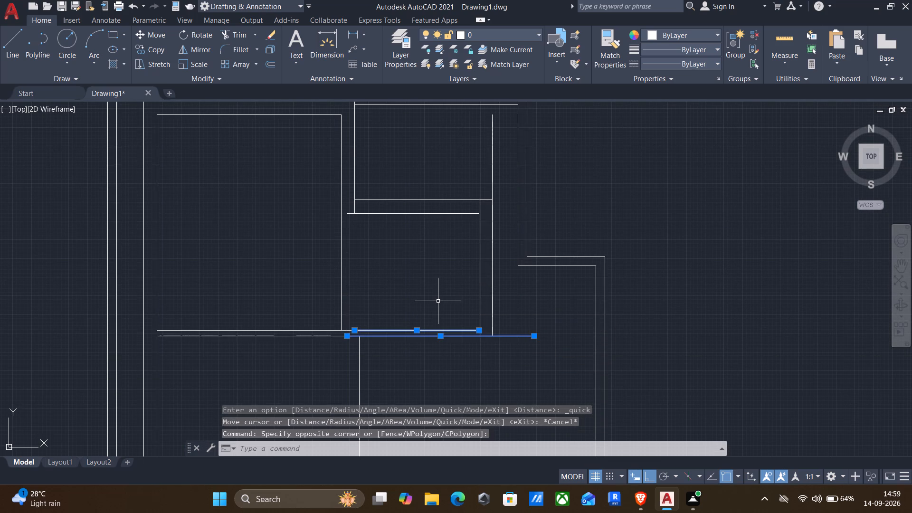
{"action": "key", "text": "Delete"}
{"action": "scroll", "coordinate": [346, 318], "scroll_direction": "up", "scroll_amount": 2}
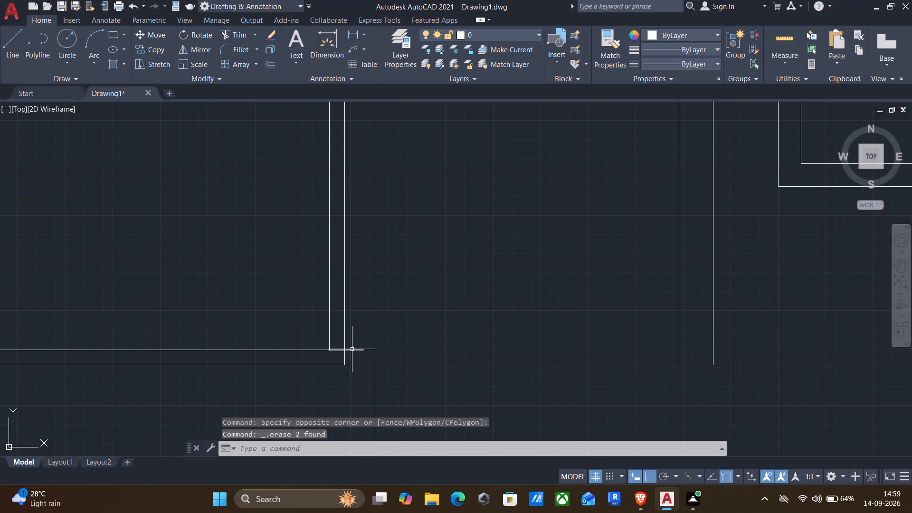
{"action": "left_click", "coordinate": [352, 349]}
{"action": "key", "text": "Delete"}
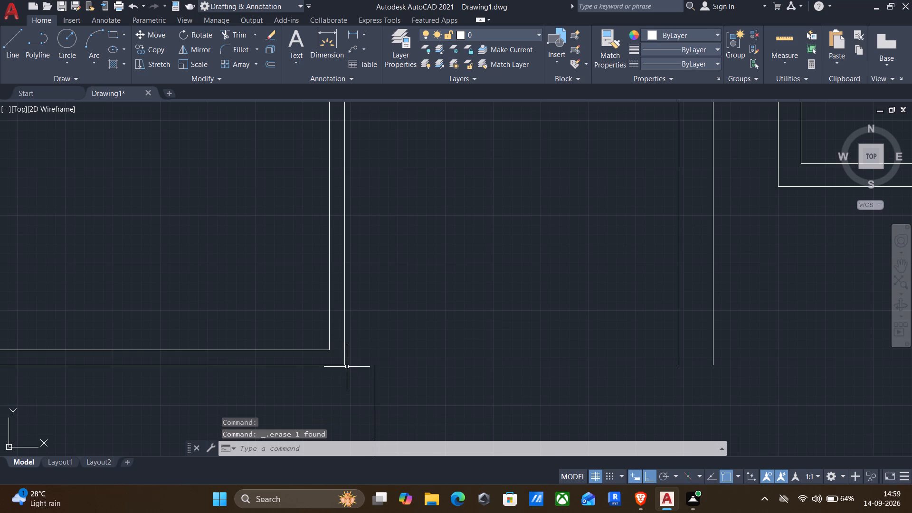
Draw a horizontal line from the lower end of the lower small room's left wall line to just past its outer right wall line.
{"action": "key", "text": "l"}
{"action": "key", "text": "Return"}
{"action": "left_click", "coordinate": [345, 365]}
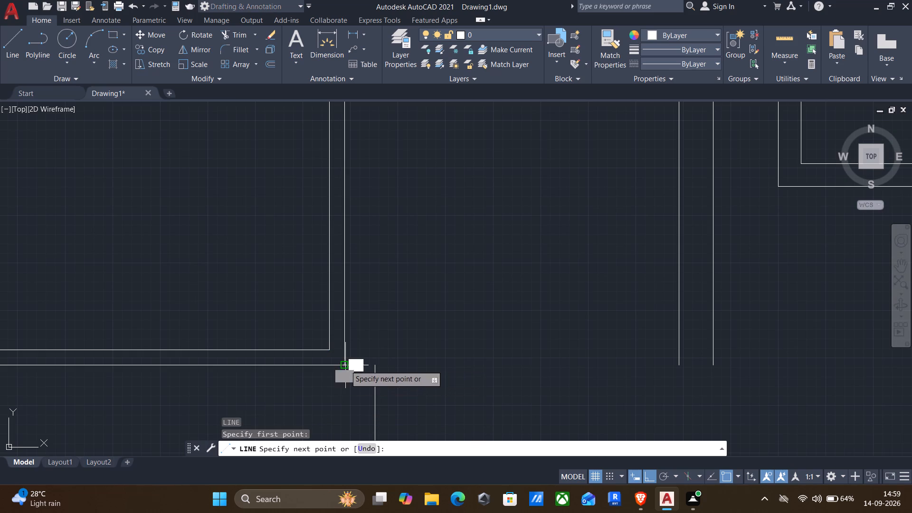
{"action": "left_click", "coordinate": [766, 377]}
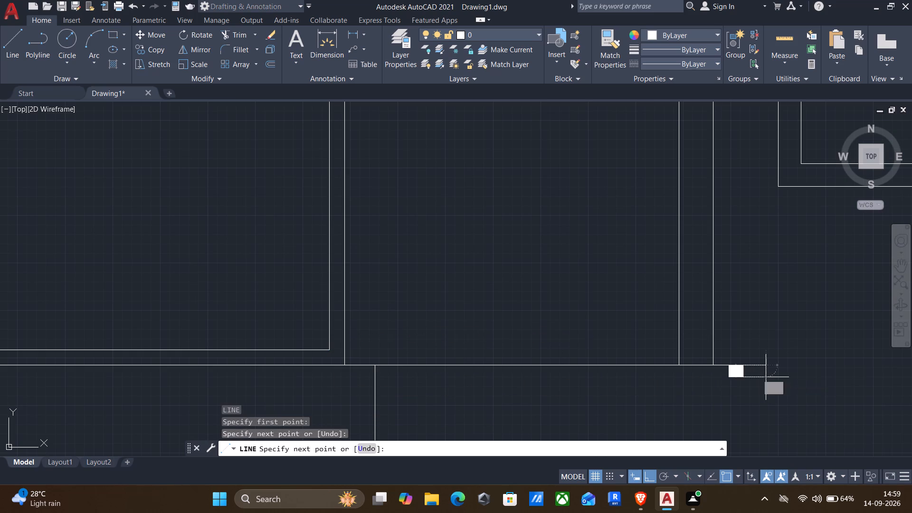
{"action": "key", "text": "Return"}
Offset the new bottom wall line of the lower small room 4" upward.
{"action": "key", "text": "o"}
{"action": "key", "text": "Return"}
{"action": "left_click_drag", "start_coordinate": [559, 396], "coordinate": [552, 343]}
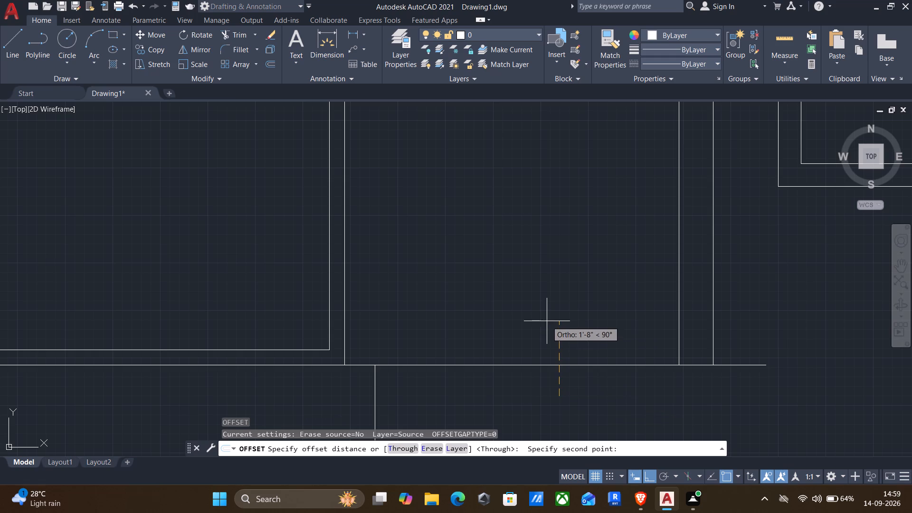
{"action": "left_click", "coordinate": [547, 322]}
{"action": "left_click", "coordinate": [538, 364]}
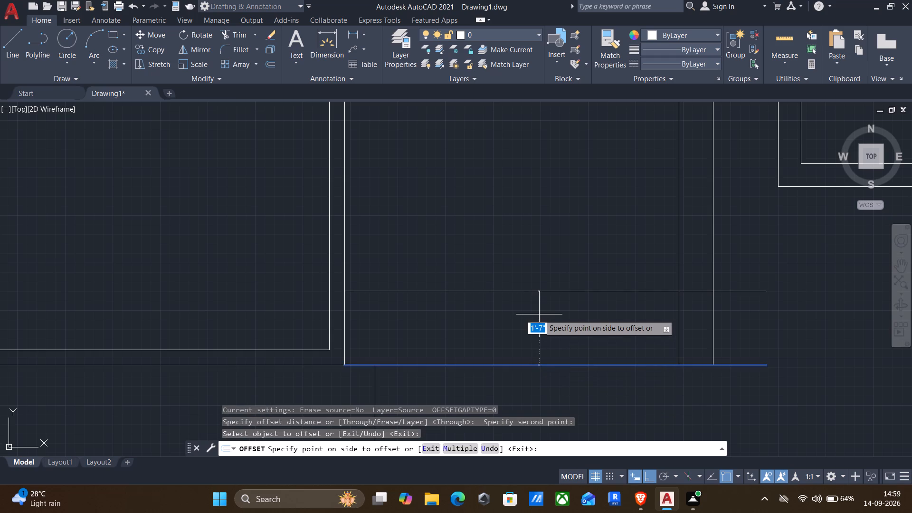
{"action": "key", "text": "4"}
{"action": "key", "text": "shift+quotedbl"}
{"action": "key", "text": "Return"}
Offset the lower small room's inner bottom wall line 6'4" upward for its top wall line.
{"action": "middle_click_drag", "start_coordinate": [513, 353], "coordinate": [526, 256]}
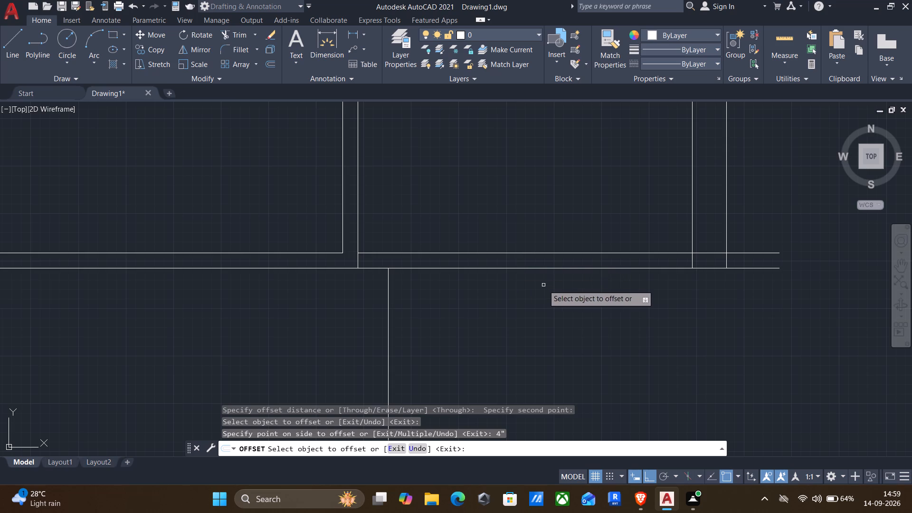
{"action": "left_click", "coordinate": [532, 254]}
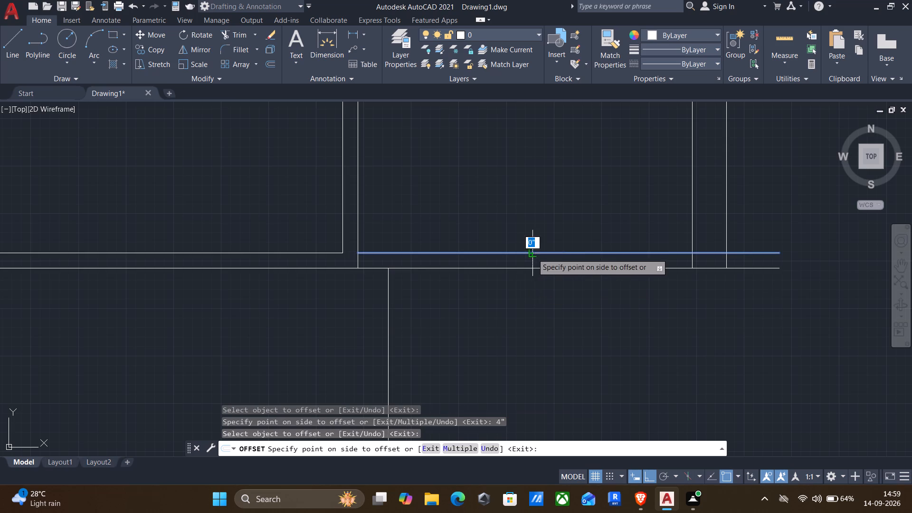
{"action": "type", "text": "6'4\""}
{"action": "key", "text": "Return"}
{"action": "middle_click_drag", "start_coordinate": [531, 187], "coordinate": [488, 333]}
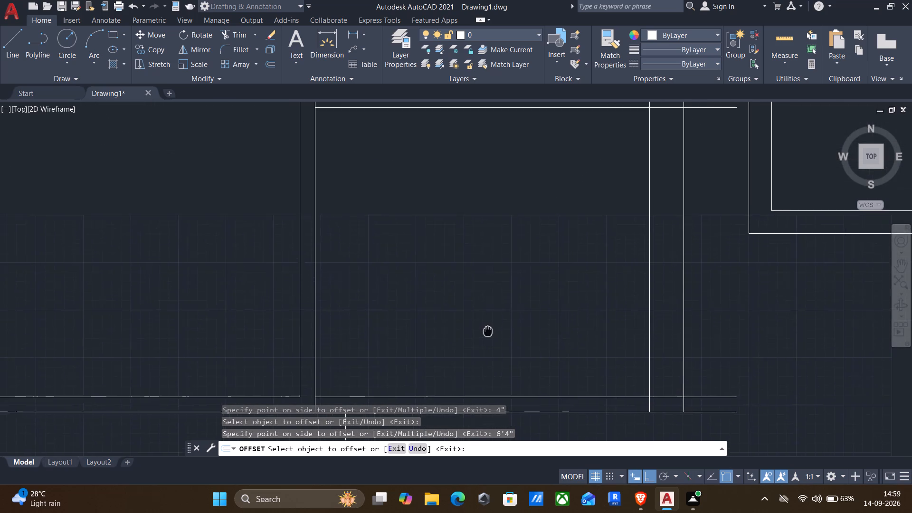
{"action": "middle_click_drag", "start_coordinate": [488, 333], "coordinate": [489, 360]}
{"action": "middle_click_drag", "start_coordinate": [491, 200], "coordinate": [463, 306]}
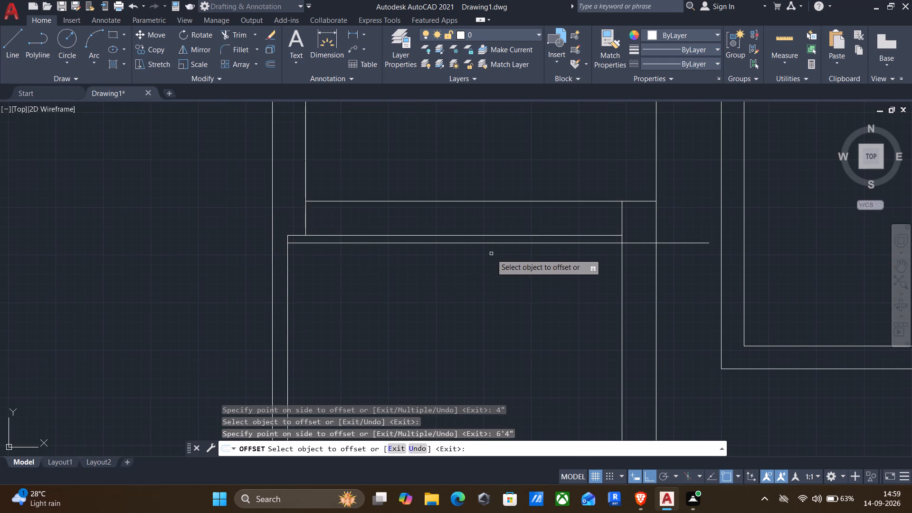
{"action": "key", "text": "Escape"}
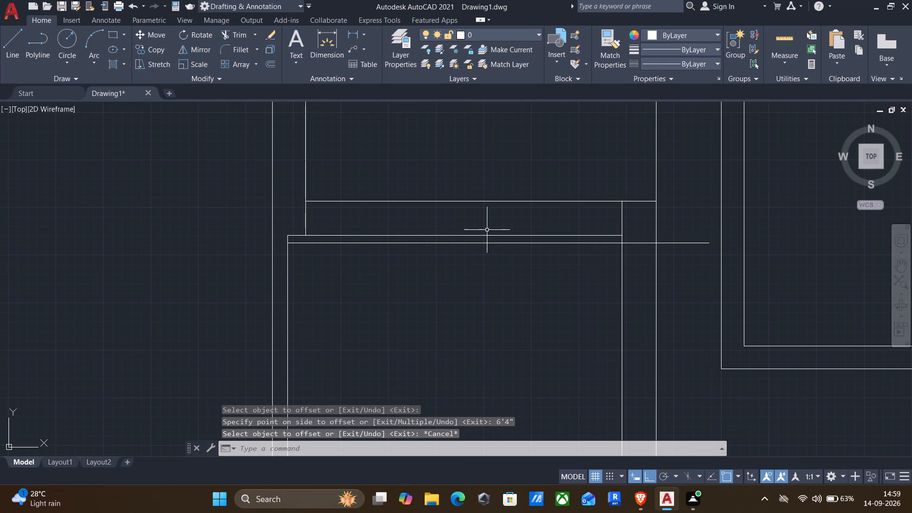
Delete the two old horizontal lines of the wall between the lower and upper small rooms.
{"action": "left_click", "coordinate": [476, 237]}
{"action": "key", "text": "Delete"}
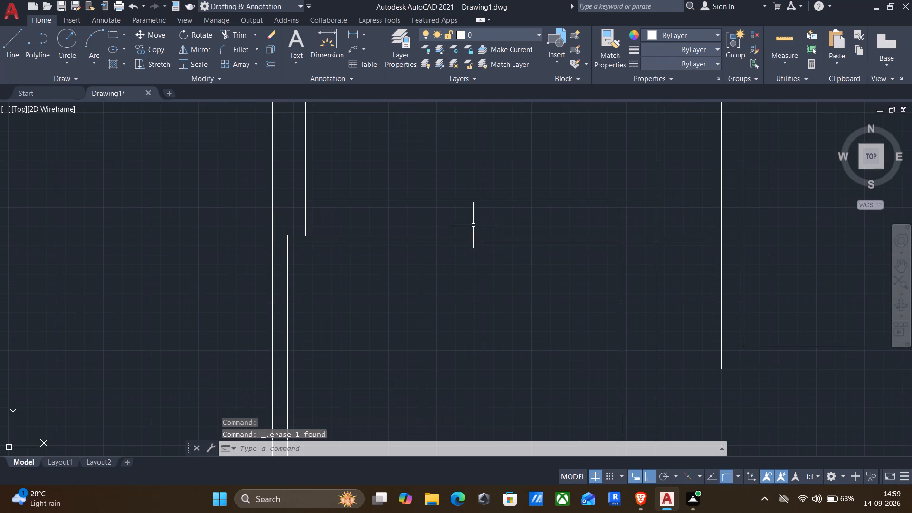
{"action": "left_click", "coordinate": [472, 200]}
{"action": "key", "text": "Delete"}
Offset the lower small room's new top wall line 9" upward to form the wall between the small rooms.
{"action": "key", "text": "o"}
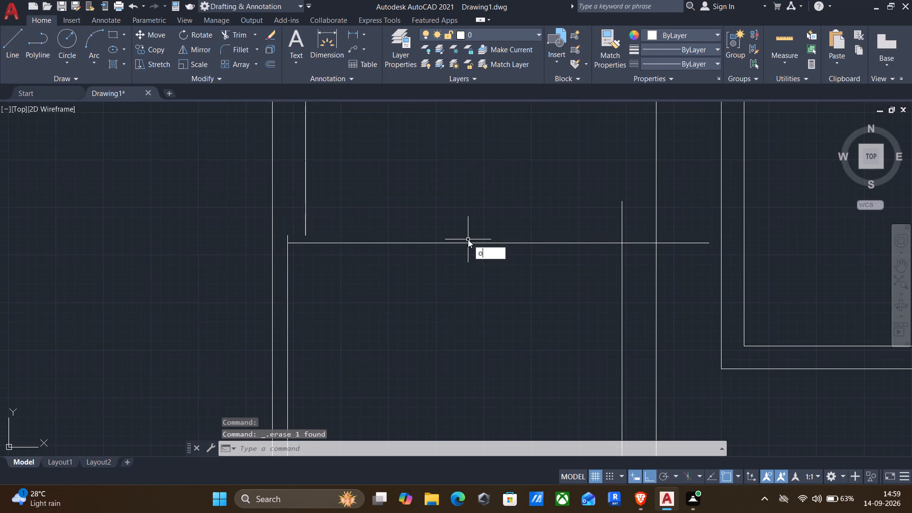
{"action": "key", "text": "Return"}
{"action": "left_click", "coordinate": [468, 239]}
{"action": "left_click", "coordinate": [468, 199]}
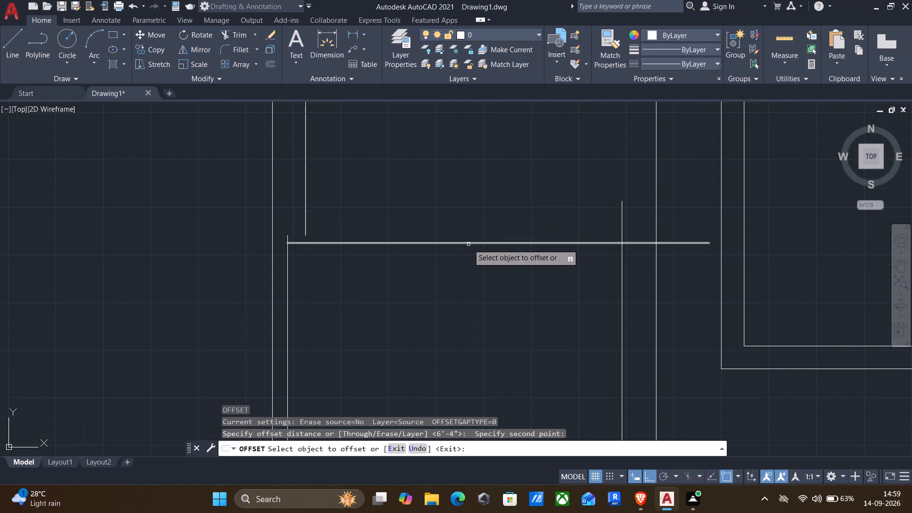
{"action": "left_click", "coordinate": [468, 244]}
{"action": "key", "text": "9"}
{"action": "key", "text": "shift+quotedbl"}
{"action": "key", "text": "Return"}
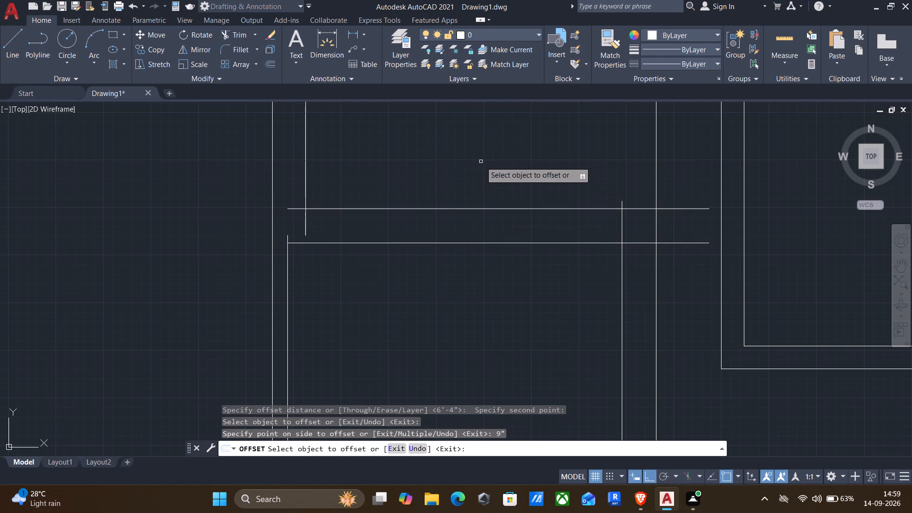
{"action": "middle_click_drag", "start_coordinate": [474, 167], "coordinate": [484, 306]}
{"action": "scroll", "coordinate": [494, 289], "scroll_direction": "down", "scroll_amount": 1}
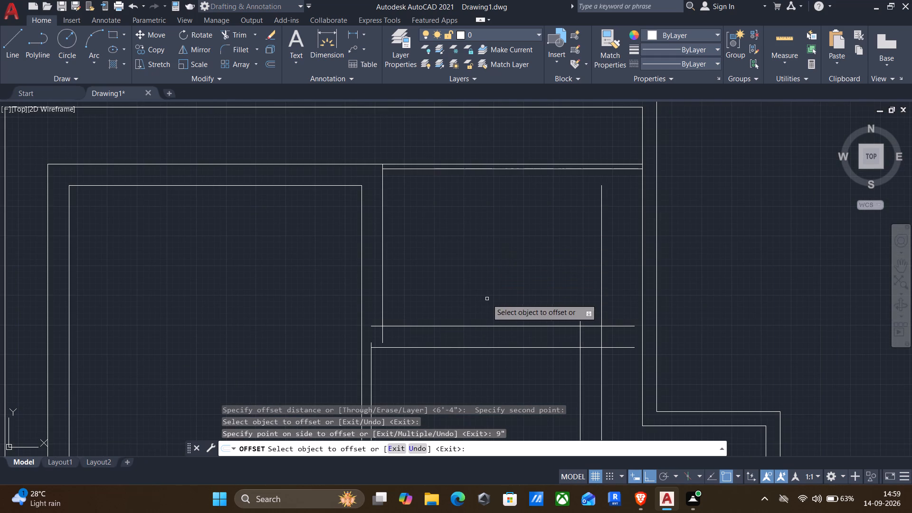
{"action": "key", "text": "Escape"}
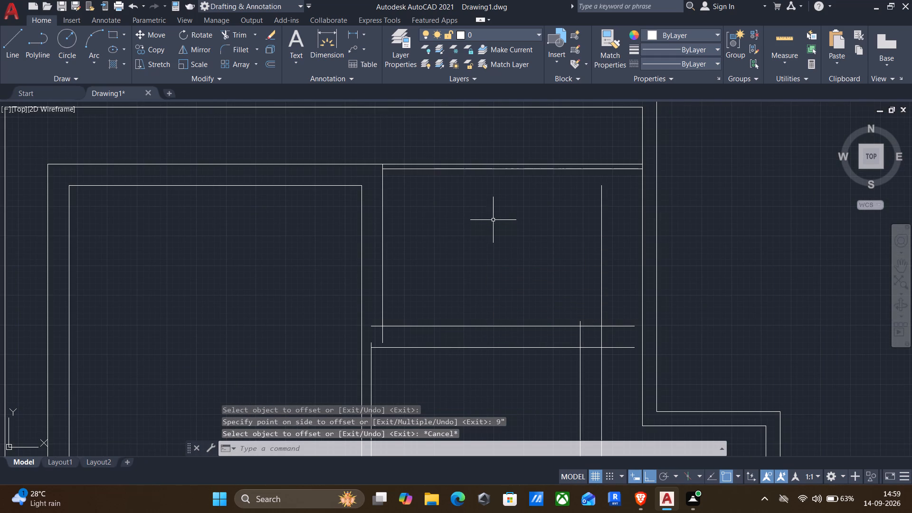
Trim away the two close horizontal lines along the top of the upper small room.
{"action": "key", "text": "t"}
{"action": "key", "text": "r"}
{"action": "key", "text": "Return"}
{"action": "left_click_drag", "start_coordinate": [494, 134], "coordinate": [484, 208]}
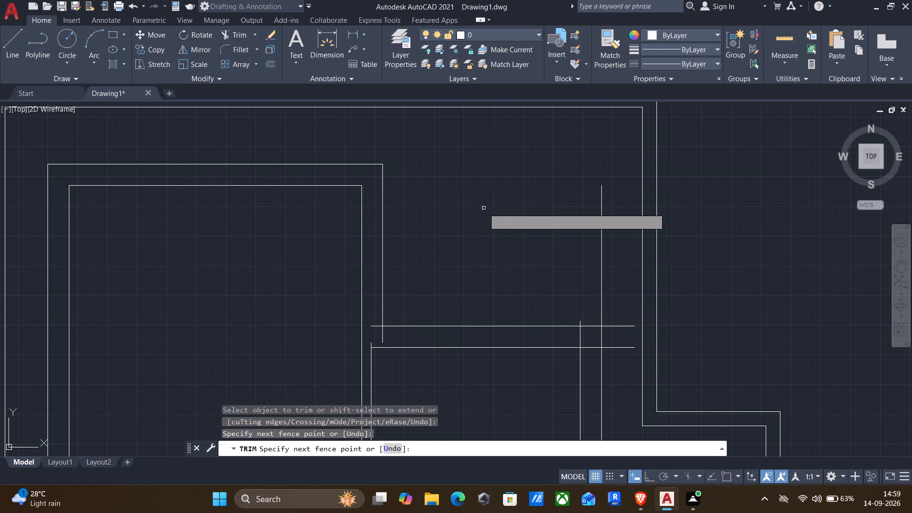
{"action": "key", "text": "Escape"}
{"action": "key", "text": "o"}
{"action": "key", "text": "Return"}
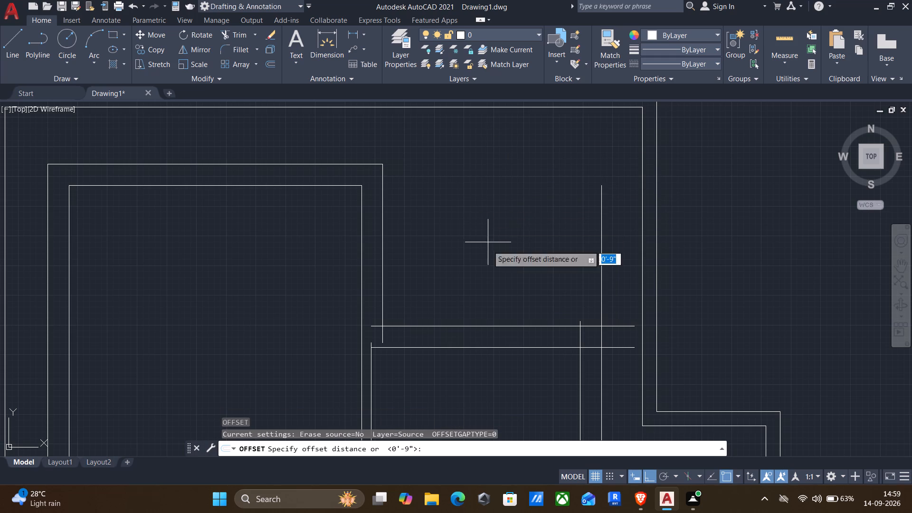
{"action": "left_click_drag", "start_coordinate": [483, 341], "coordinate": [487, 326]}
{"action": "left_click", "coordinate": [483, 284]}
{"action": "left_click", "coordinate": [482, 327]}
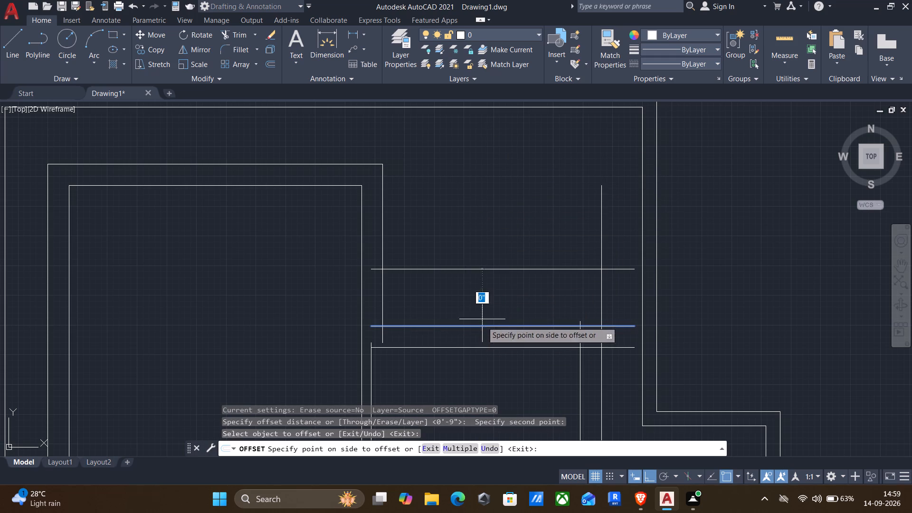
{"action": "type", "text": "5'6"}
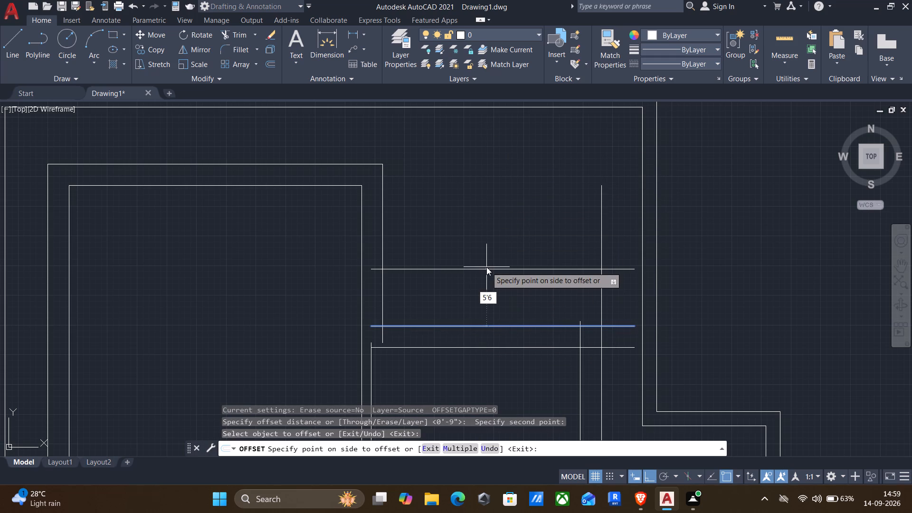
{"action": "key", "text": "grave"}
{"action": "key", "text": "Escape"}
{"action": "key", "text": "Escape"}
Draw the upper small room's top wall line horizontally from its upper-left corner, stopping just short of the right wall line.
{"action": "key", "text": "l"}
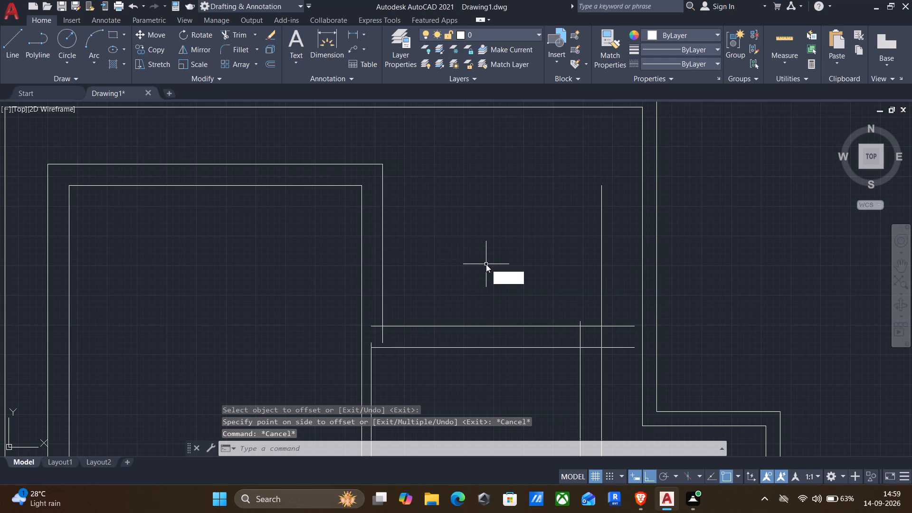
{"action": "key", "text": "Return"}
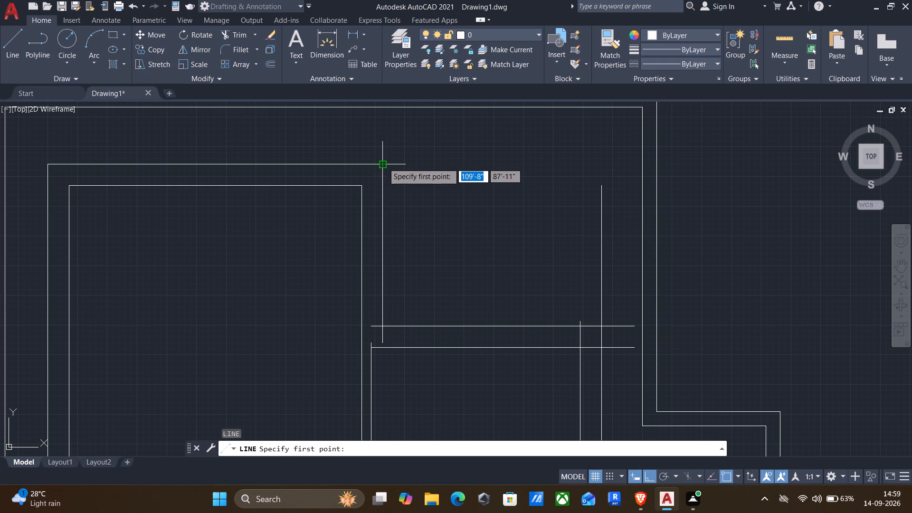
{"action": "left_click", "coordinate": [383, 163]}
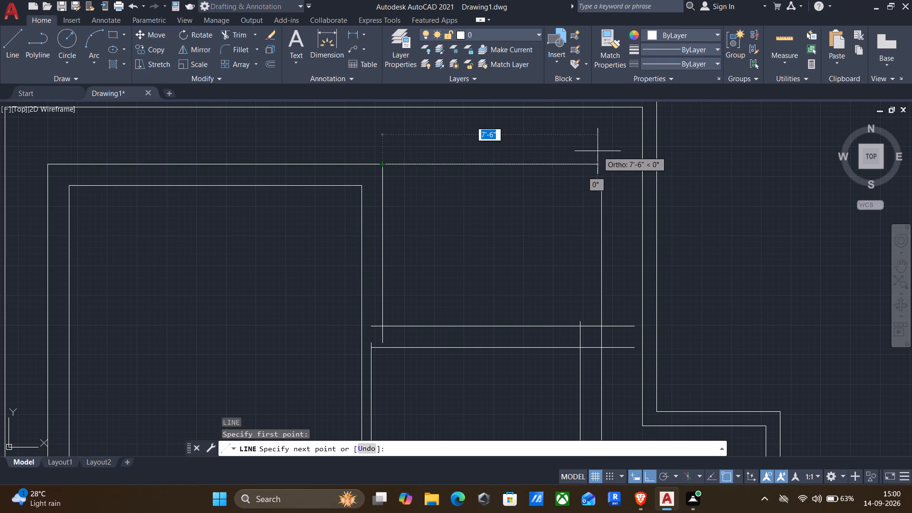
{"action": "left_click", "coordinate": [588, 164]}
{"action": "key", "text": "Return"}
Fillet the new top wall line with the upper small room's right wall line into a square corner.
{"action": "key", "text": "f"}
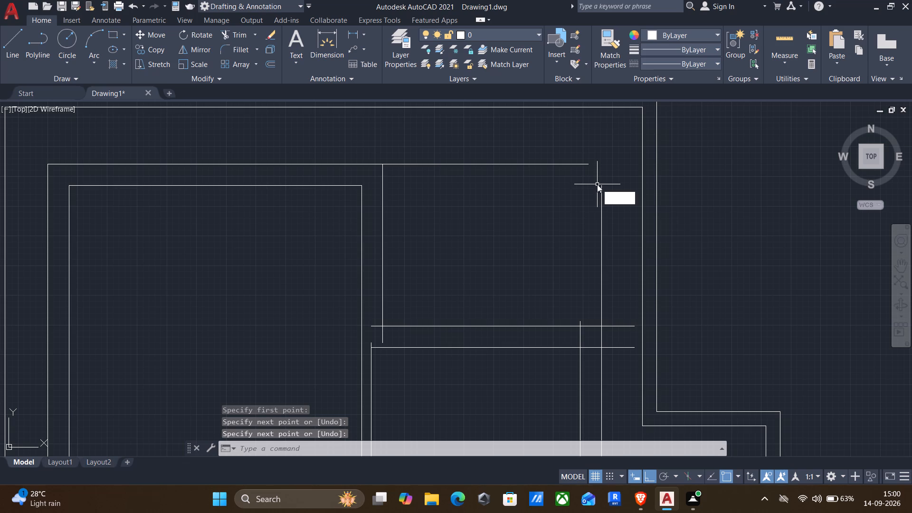
{"action": "key", "text": "Return"}
{"action": "left_click", "coordinate": [603, 202]}
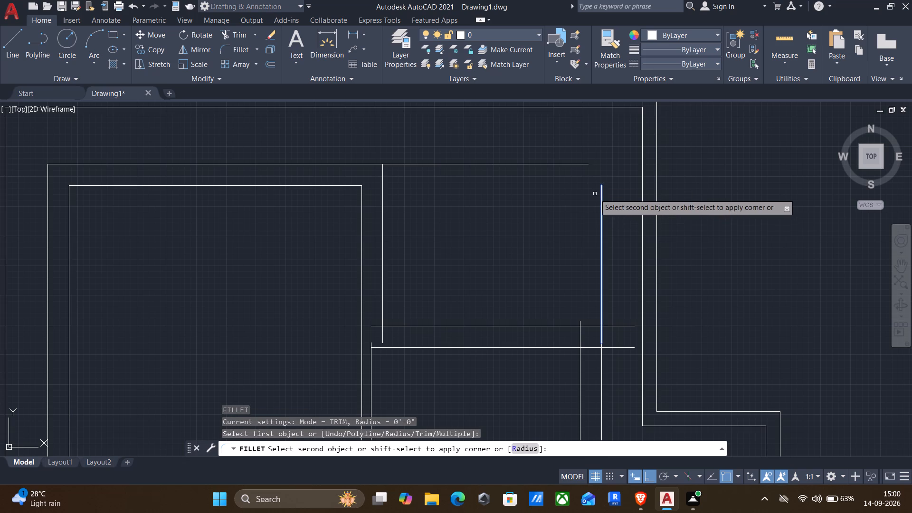
{"action": "left_click", "coordinate": [571, 165]}
Measure the upper small room's inner width and height with Quick measure.
{"action": "left_click_drag", "start_coordinate": [780, 41], "coordinate": [763, 61]}
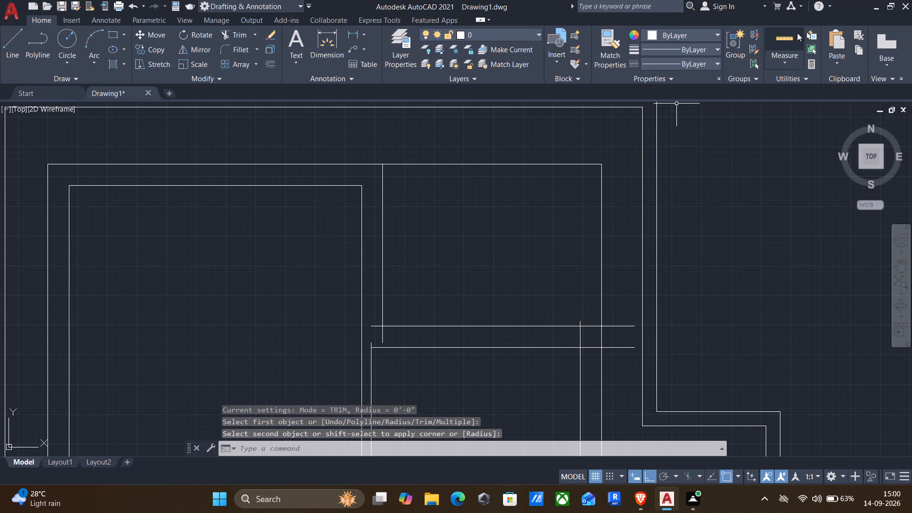
{"action": "left_click", "coordinate": [792, 38]}
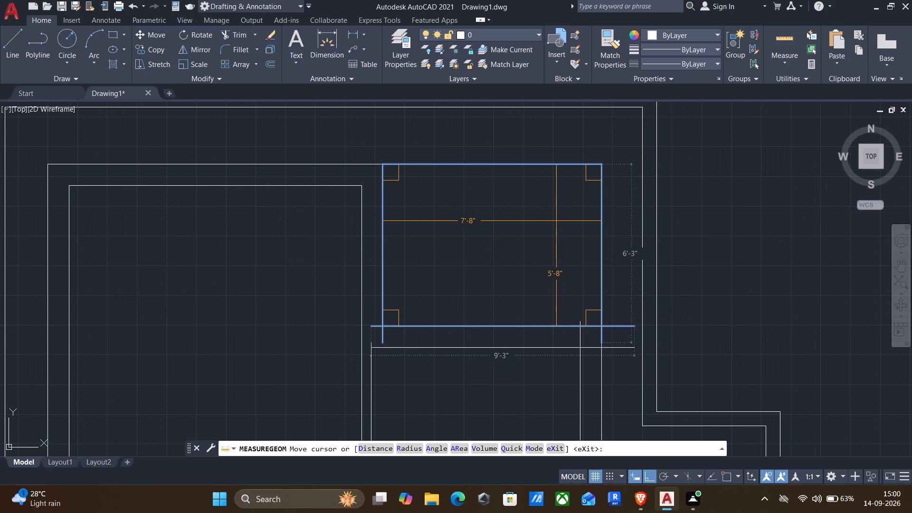
{"action": "middle_click_drag", "start_coordinate": [560, 216], "coordinate": [568, 211]}
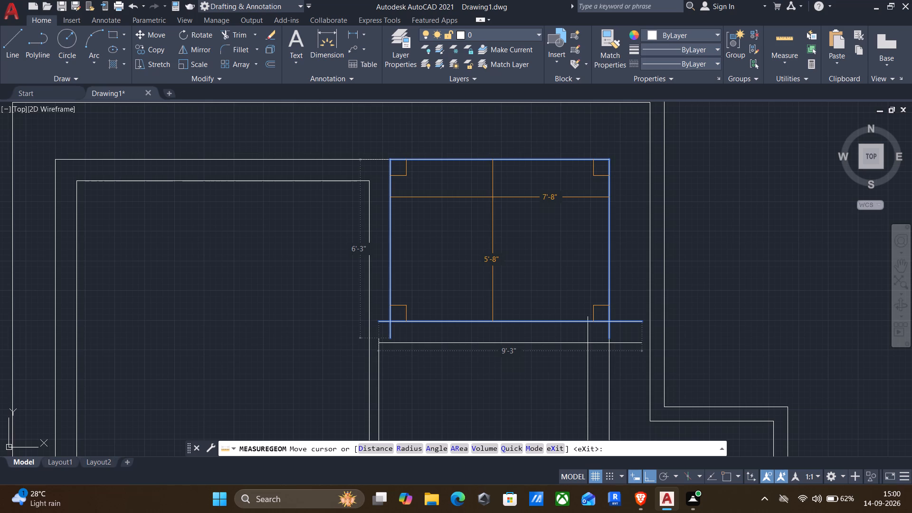
{"action": "key", "text": "Escape"}
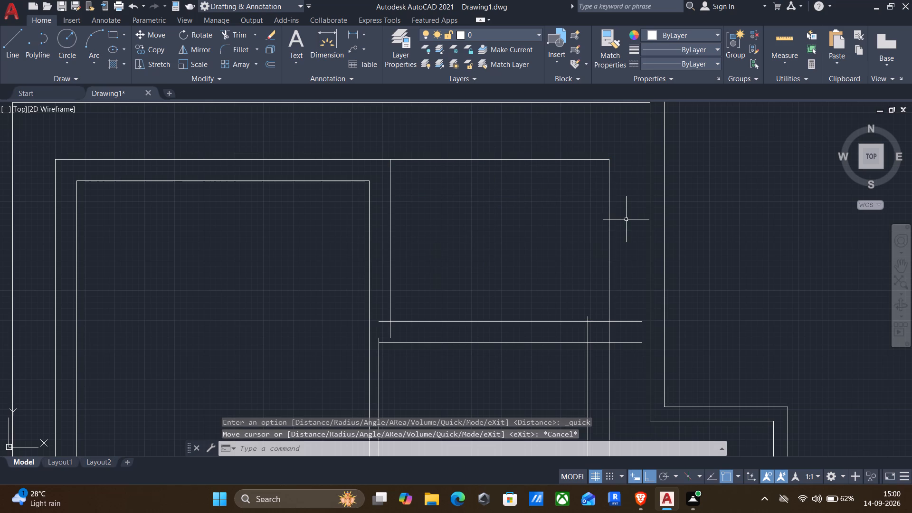
Delete the upper small room's right vertical wall line.
{"action": "left_click", "coordinate": [626, 219]}
{"action": "left_click", "coordinate": [598, 205]}
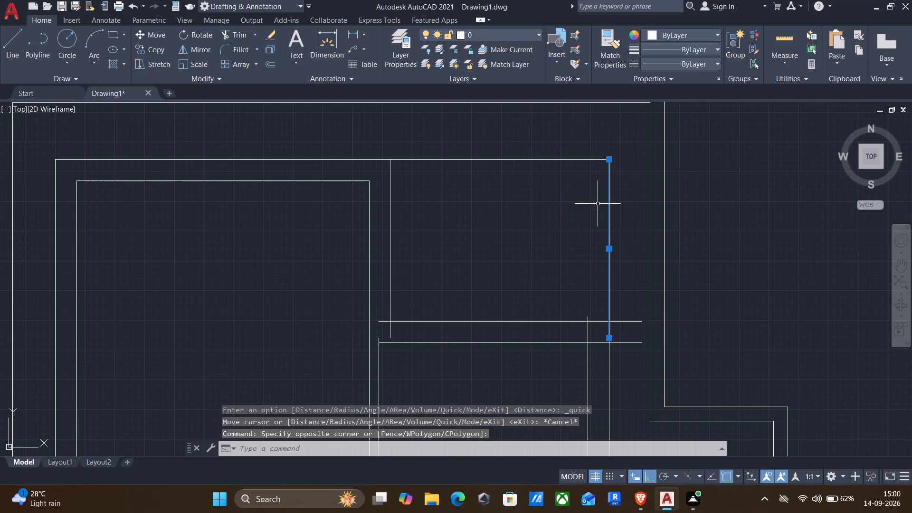
{"action": "key", "text": "Delete"}
Offset the upper small room's left wall line 7'6" to the right for its inner right wall line.
{"action": "key", "text": "o"}
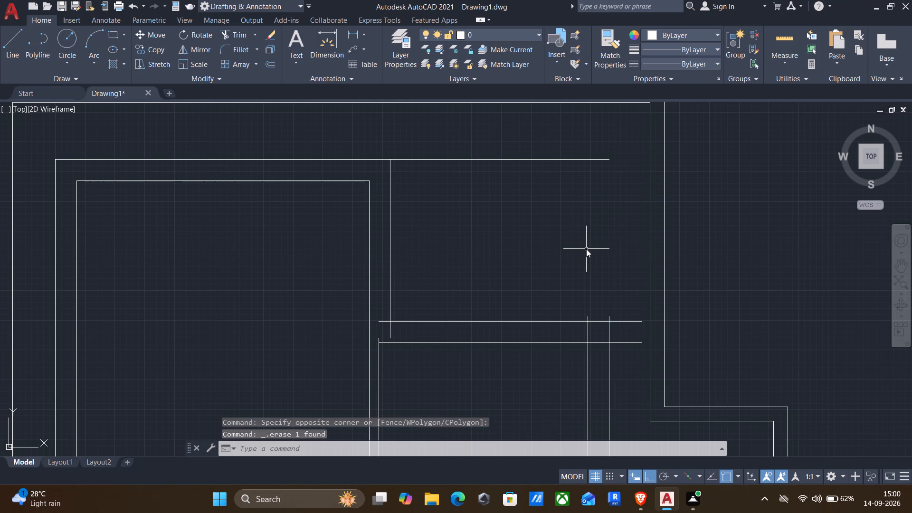
{"action": "key", "text": "Return"}
{"action": "left_click", "coordinate": [378, 266]}
{"action": "left_click", "coordinate": [403, 249]}
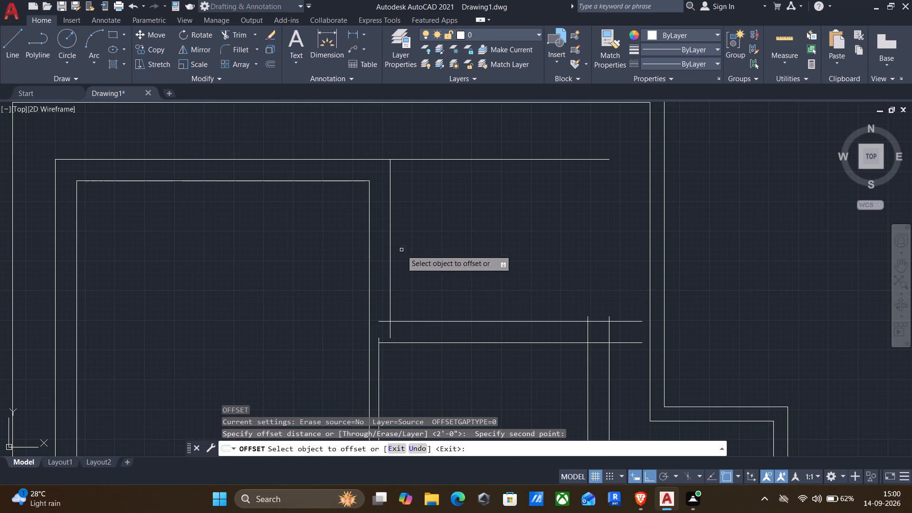
{"action": "left_click", "coordinate": [389, 266]}
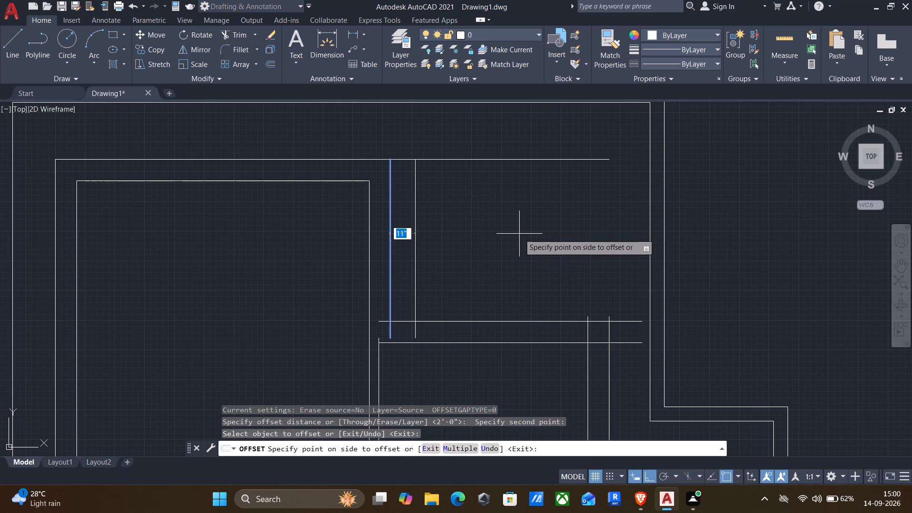
{"action": "type", "text": "7'6\""}
{"action": "key", "text": "Return"}
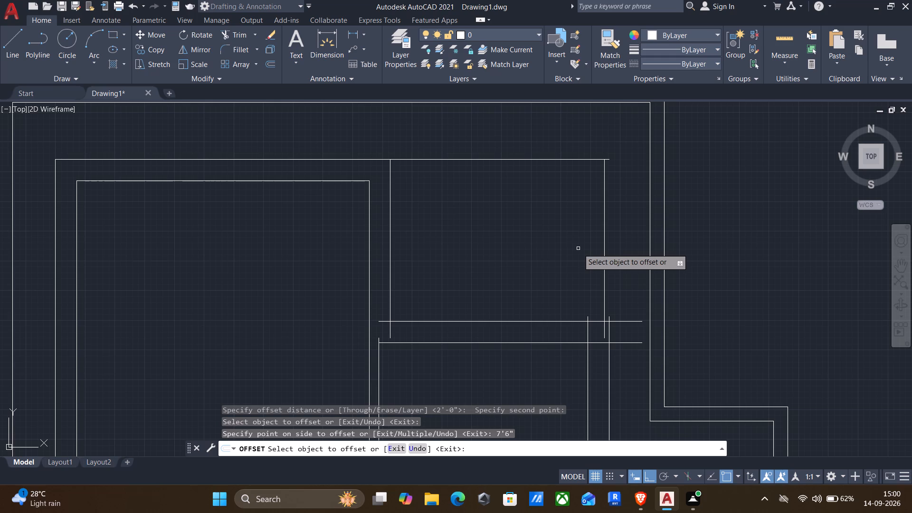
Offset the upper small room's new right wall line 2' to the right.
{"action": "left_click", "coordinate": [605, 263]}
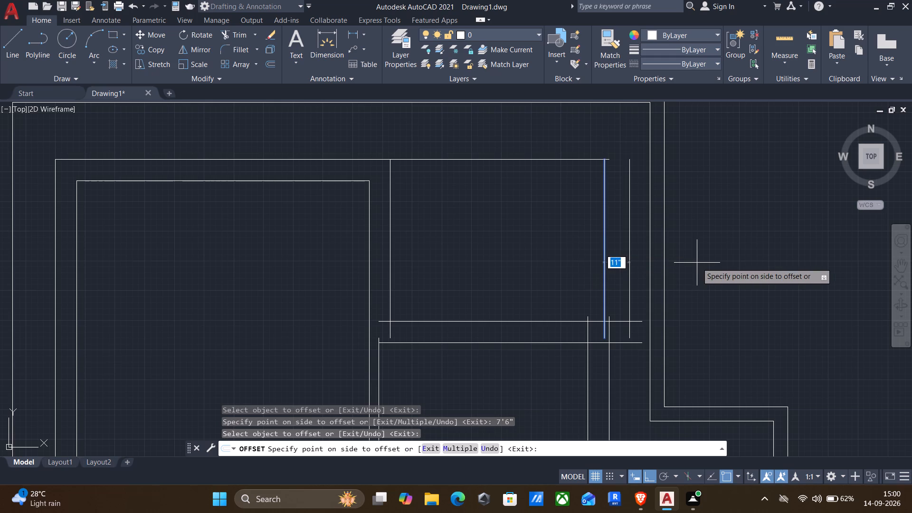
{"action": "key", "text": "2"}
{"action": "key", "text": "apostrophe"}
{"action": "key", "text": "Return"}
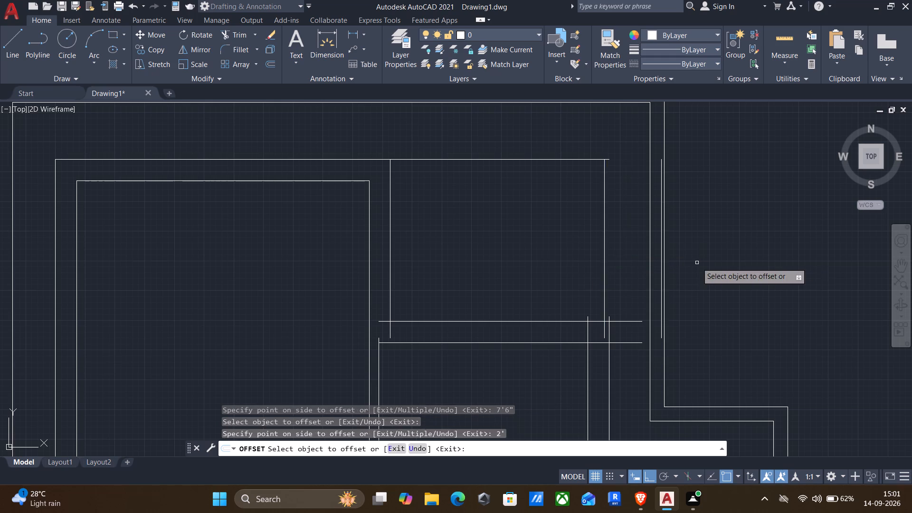
Offset the upper small room's new right wall line 2" to the right.
{"action": "left_click", "coordinate": [602, 268]}
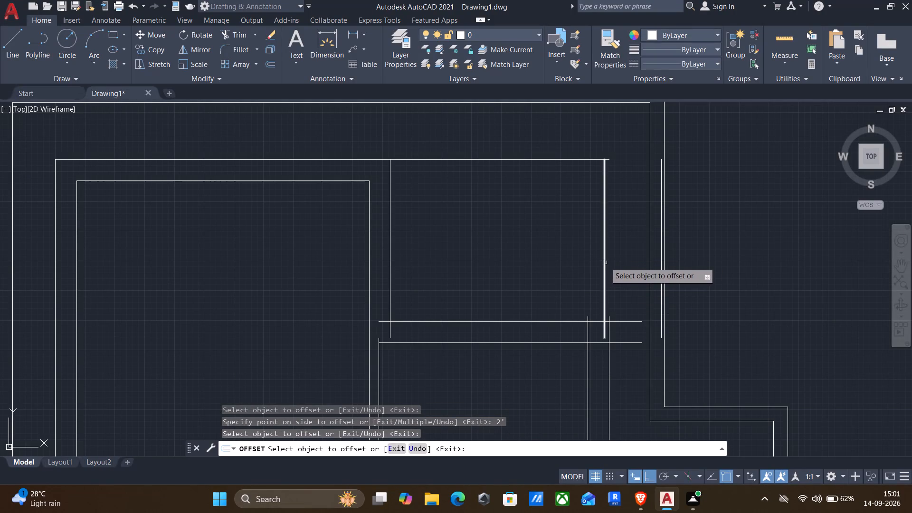
{"action": "left_click", "coordinate": [605, 261]}
{"action": "type", "text": "2\""}
{"action": "key", "text": "Return"}
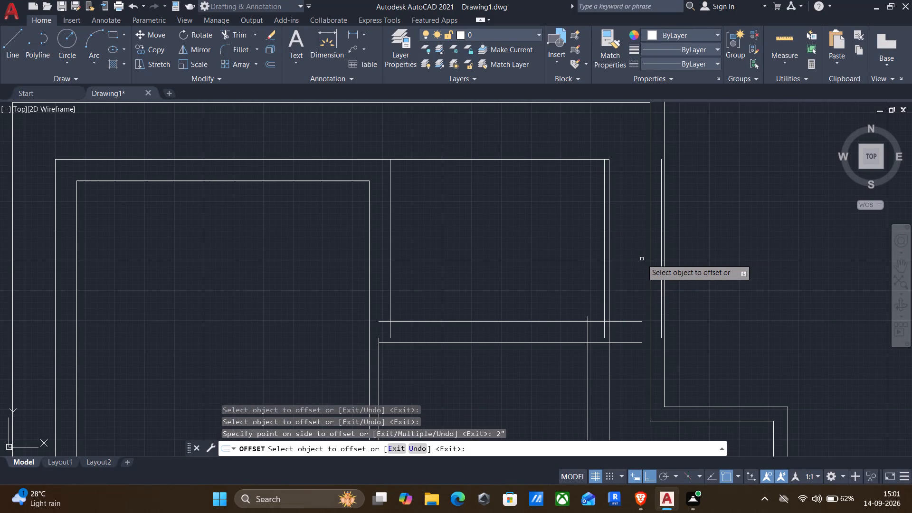
{"action": "key", "text": "Escape"}
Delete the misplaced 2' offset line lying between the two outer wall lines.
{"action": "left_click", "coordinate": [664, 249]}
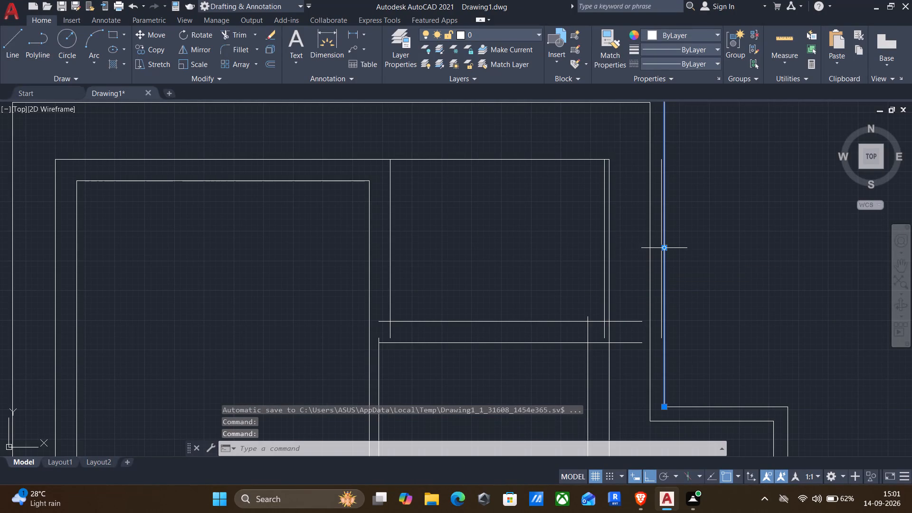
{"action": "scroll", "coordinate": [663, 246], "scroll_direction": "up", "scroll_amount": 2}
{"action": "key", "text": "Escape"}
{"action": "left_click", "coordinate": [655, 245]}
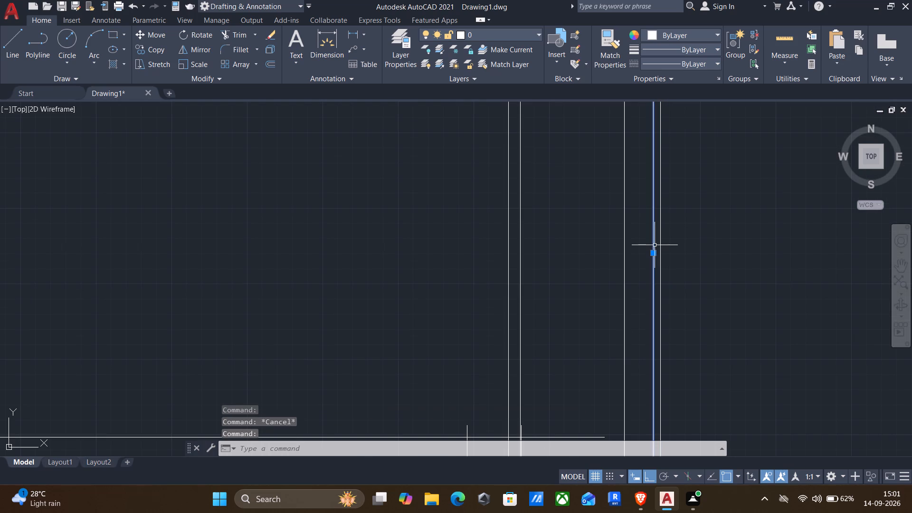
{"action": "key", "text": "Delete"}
Offset the upper small room's top wall line 2" downward for its inner top wall line.
{"action": "scroll", "coordinate": [646, 251], "scroll_direction": "down", "scroll_amount": 3}
{"action": "middle_click_drag", "start_coordinate": [592, 241], "coordinate": [570, 244]}
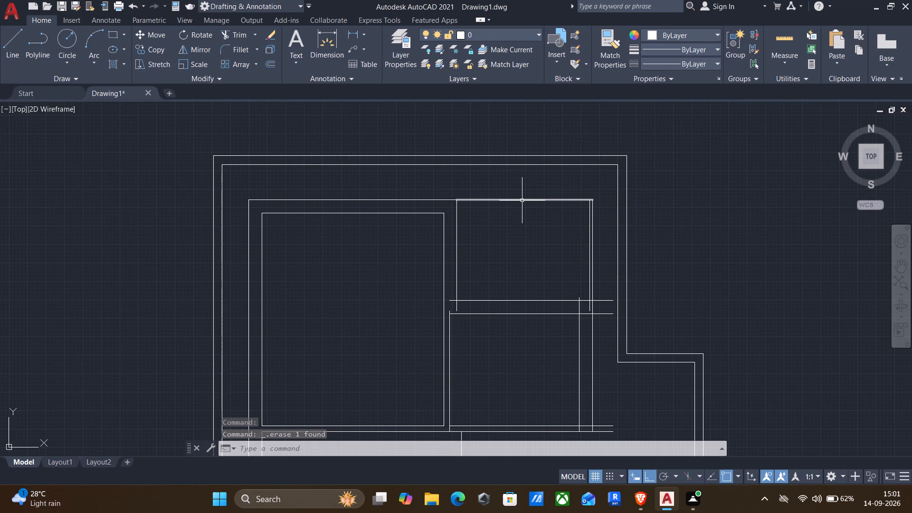
{"action": "key", "text": "o"}
{"action": "key", "text": "Return"}
{"action": "left_click", "coordinate": [516, 224]}
{"action": "left_click", "coordinate": [518, 271]}
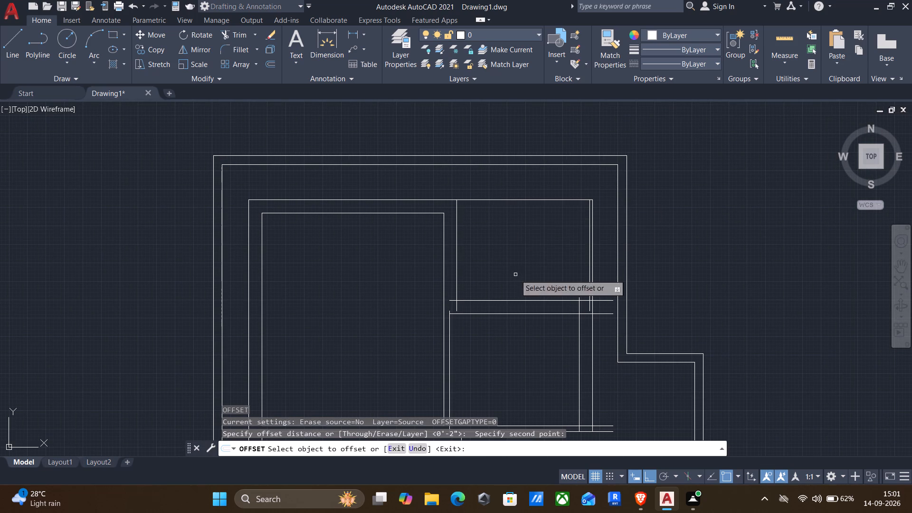
{"action": "left_click", "coordinate": [518, 199]}
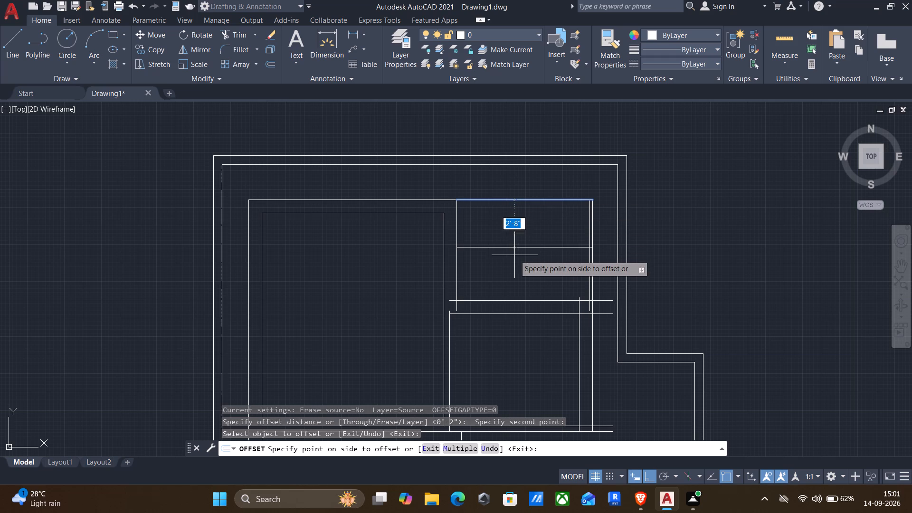
{"action": "type", "text": "2\""}
{"action": "key", "text": "Return"}
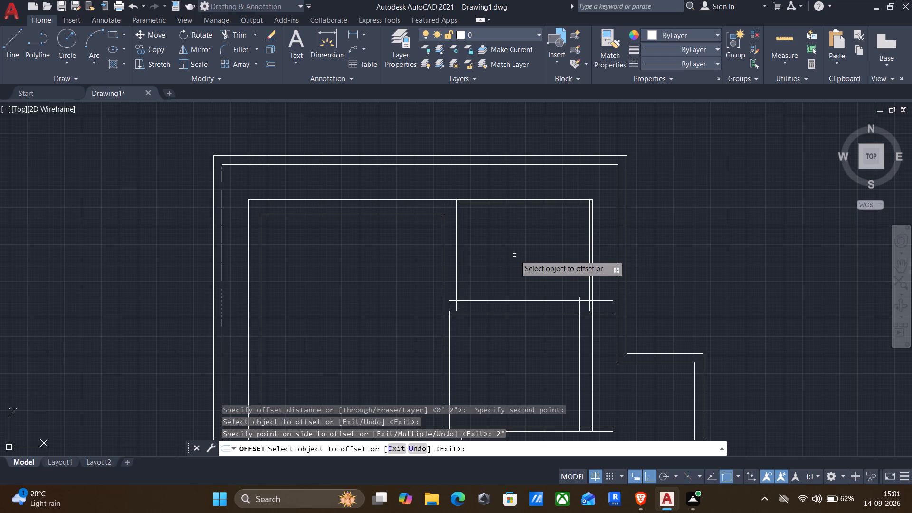
{"action": "key", "text": "Escape"}
Fillet the upper small room's left wall line with its bottom wall line into a square lower-left corner.
{"action": "middle_click_drag", "start_coordinate": [505, 255], "coordinate": [522, 223]}
{"action": "key", "text": "f"}
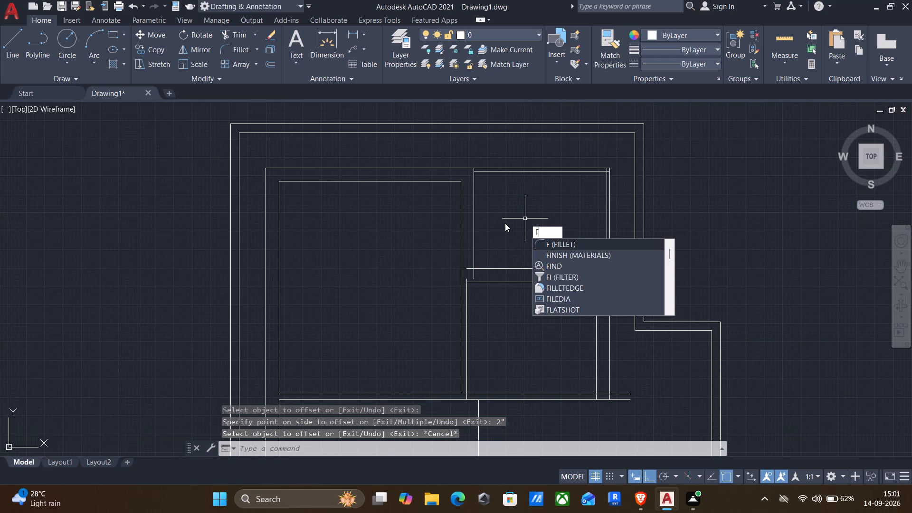
{"action": "key", "text": "Return"}
{"action": "left_click", "coordinate": [473, 233]}
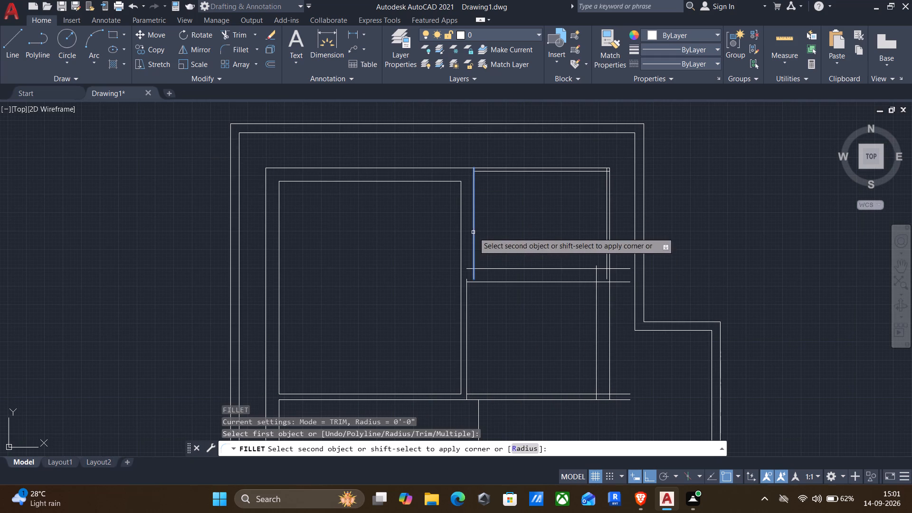
{"action": "left_click", "coordinate": [489, 269]}
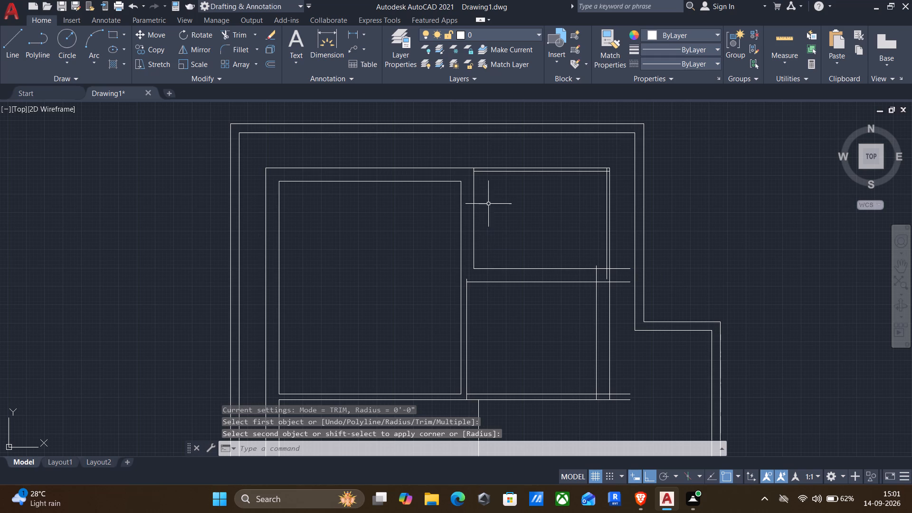
Check the right-hand wall junction and measure the lower and upper small rooms' inner widths and heights.
{"action": "scroll", "coordinate": [619, 278], "scroll_direction": "up", "scroll_amount": 1}
{"action": "middle_click_drag", "start_coordinate": [602, 317], "coordinate": [595, 294]}
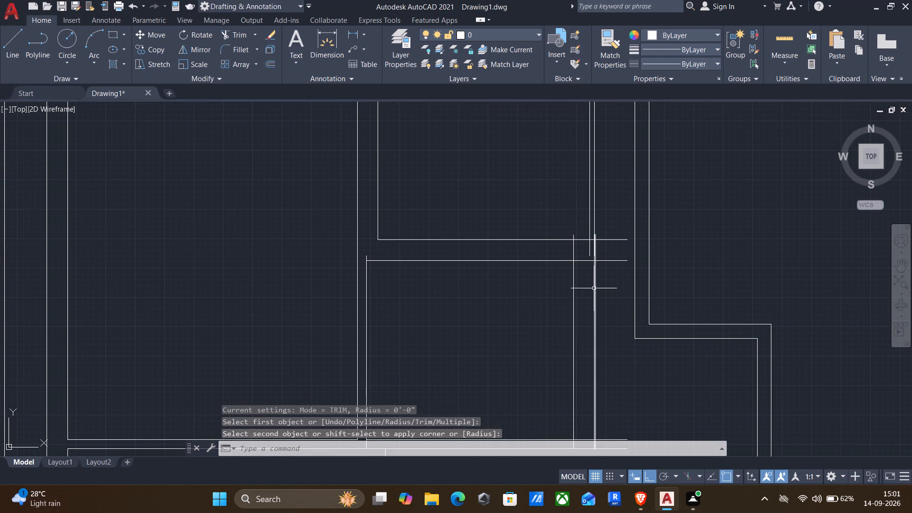
{"action": "middle_click_drag", "start_coordinate": [589, 265], "coordinate": [578, 294]}
{"action": "scroll", "coordinate": [575, 303], "scroll_direction": "up", "scroll_amount": 2}
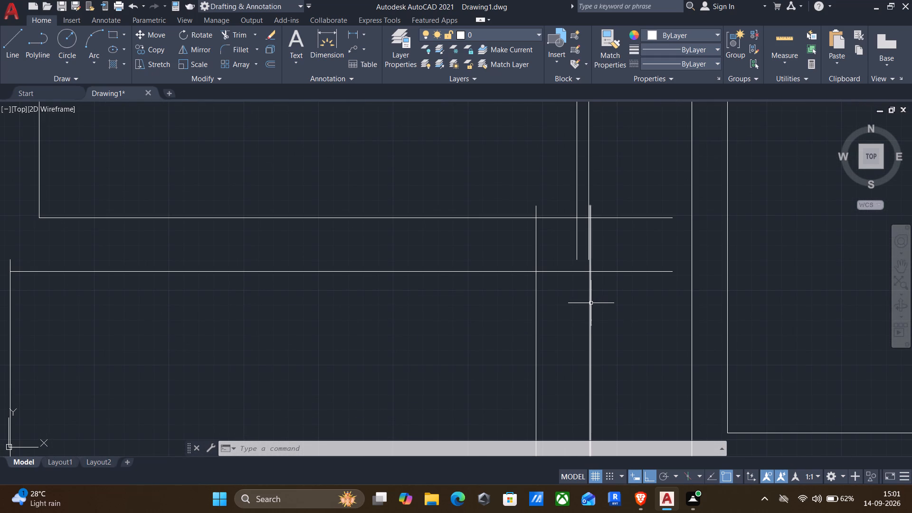
{"action": "scroll", "coordinate": [591, 304], "scroll_direction": "down", "scroll_amount": 2}
{"action": "middle_click_drag", "start_coordinate": [601, 326], "coordinate": [625, 285]}
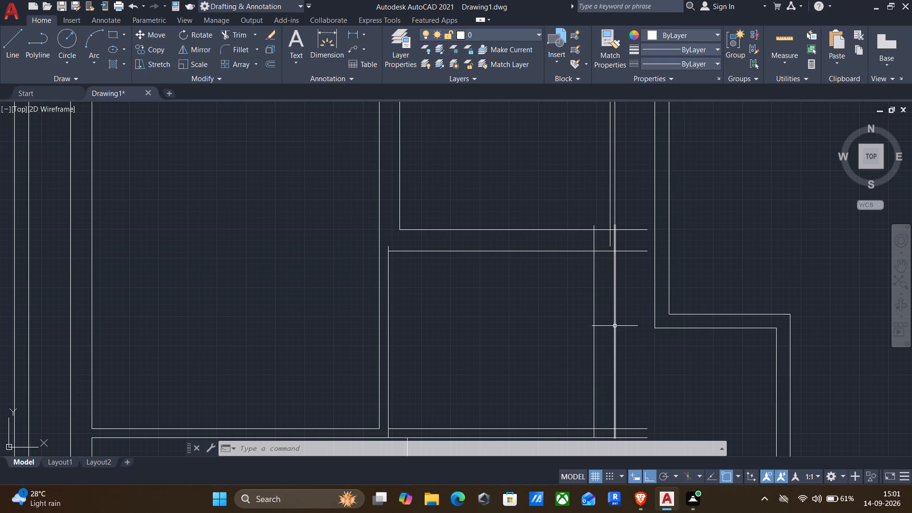
{"action": "middle_click_drag", "start_coordinate": [645, 228], "coordinate": [648, 214]}
{"action": "middle_click_drag", "start_coordinate": [634, 331], "coordinate": [642, 286]}
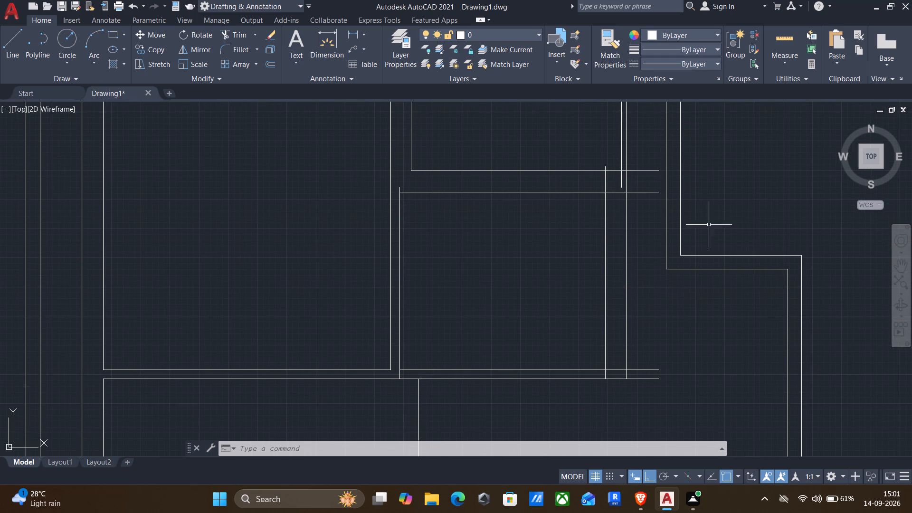
{"action": "left_click", "coordinate": [784, 39]}
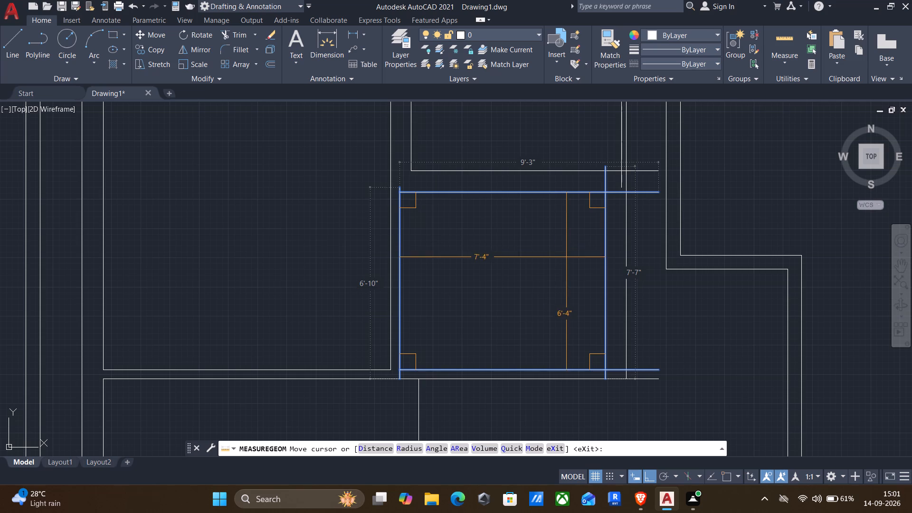
{"action": "middle_click_drag", "start_coordinate": [578, 228], "coordinate": [516, 367]}
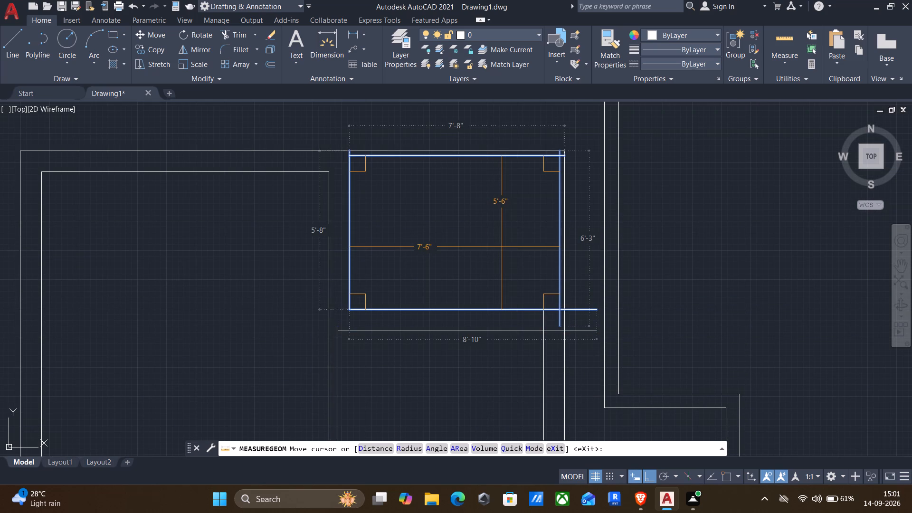
{"action": "key", "text": "Escape"}
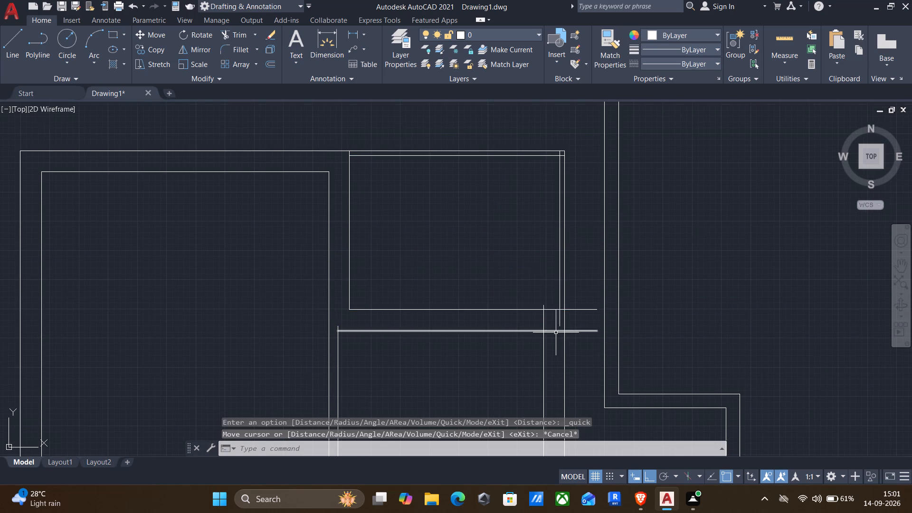
Fillet the lower small room's outer right wall line with the upper small room's outer top line into a square upper-right corner.
{"action": "scroll", "coordinate": [558, 335], "scroll_direction": "up", "scroll_amount": 3}
{"action": "scroll", "coordinate": [581, 300], "scroll_direction": "up", "scroll_amount": 2}
{"action": "middle_click_drag", "start_coordinate": [580, 299], "coordinate": [541, 379]}
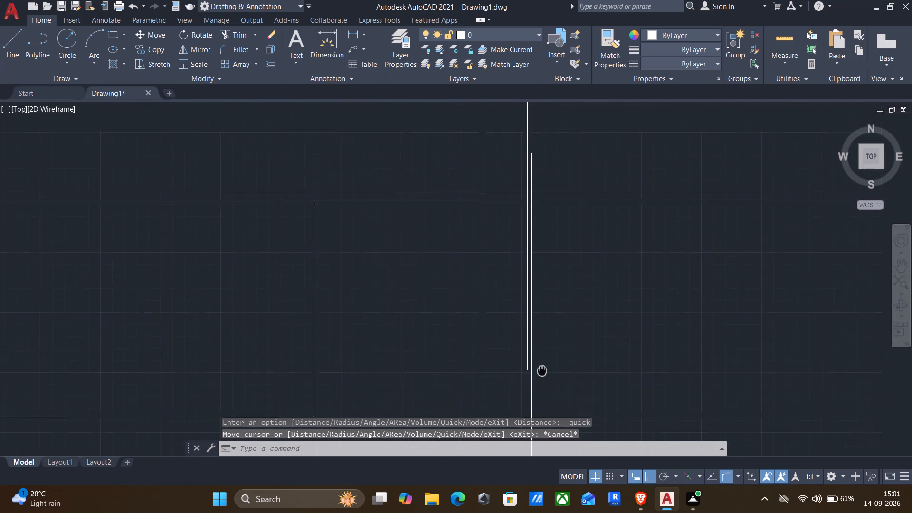
{"action": "middle_click_drag", "start_coordinate": [541, 379], "coordinate": [541, 419]}
{"action": "key", "text": "f"}
{"action": "key", "text": "Return"}
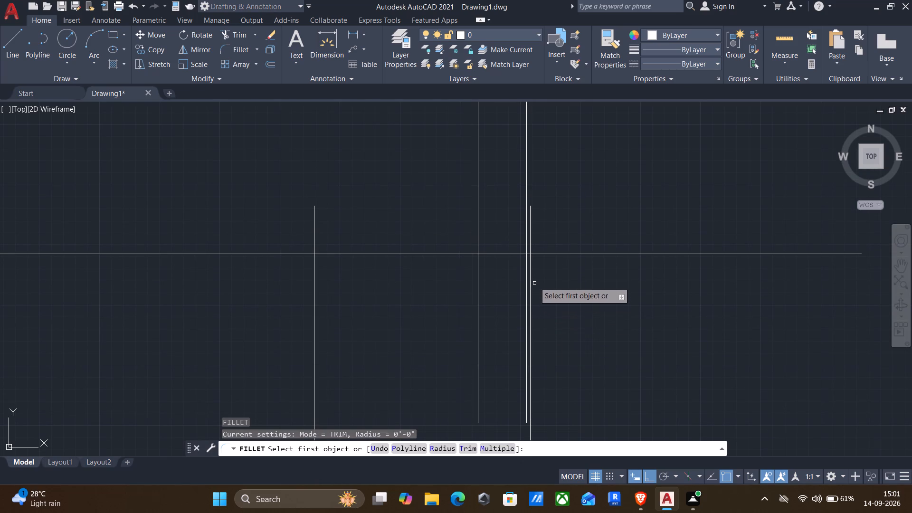
{"action": "left_click", "coordinate": [531, 241]}
{"action": "scroll", "coordinate": [470, 208], "scroll_direction": "down", "scroll_amount": 2}
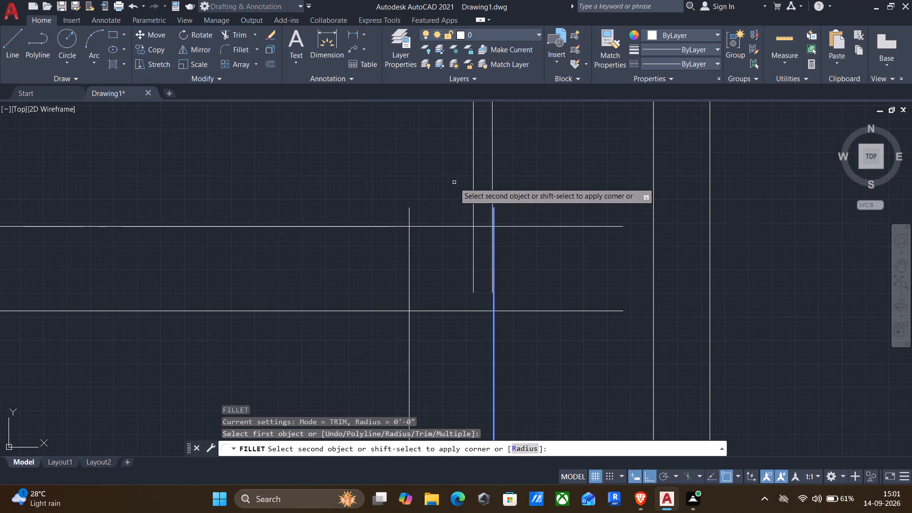
{"action": "middle_click_drag", "start_coordinate": [434, 202], "coordinate": [458, 469]}
{"action": "scroll", "coordinate": [505, 318], "scroll_direction": "down", "scroll_amount": 2}
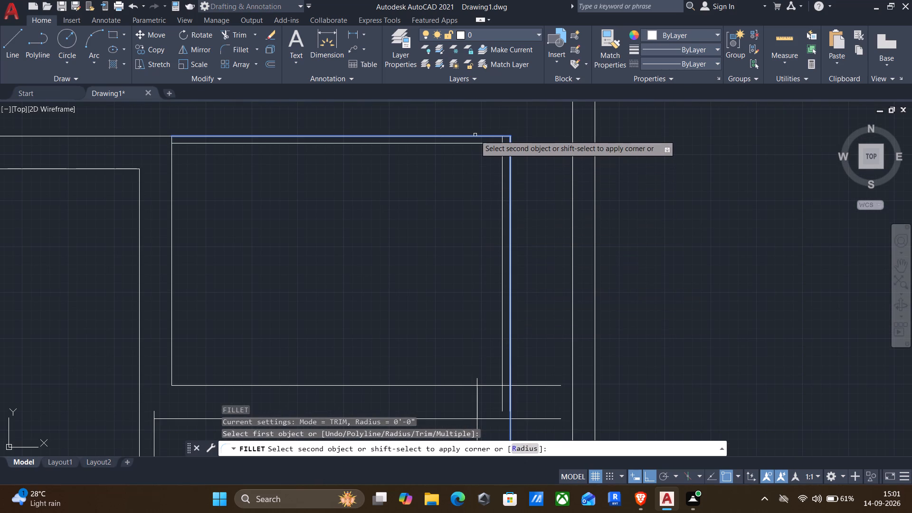
{"action": "left_click", "coordinate": [475, 136]}
Delete the upper small room's old outer right line that nearly coincides with the extended right wall line.
{"action": "scroll", "coordinate": [530, 206], "scroll_direction": "up", "scroll_amount": 3}
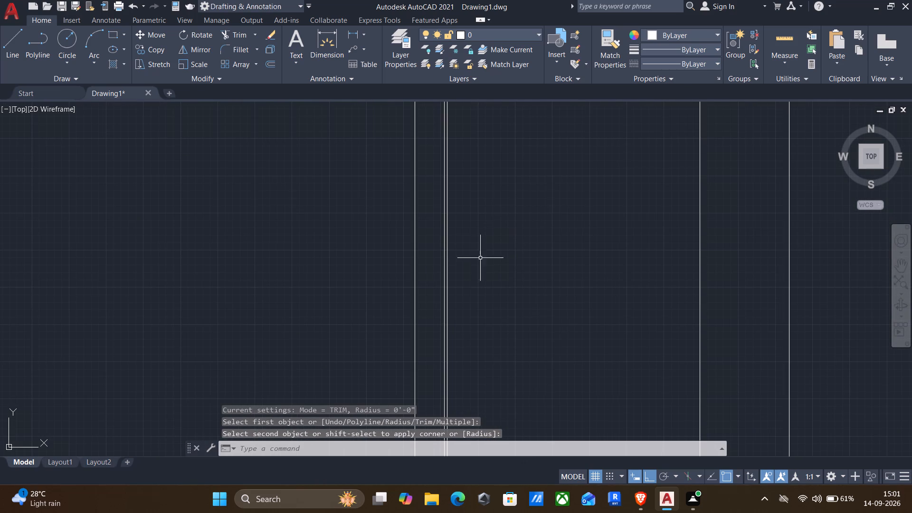
{"action": "left_click", "coordinate": [443, 280]}
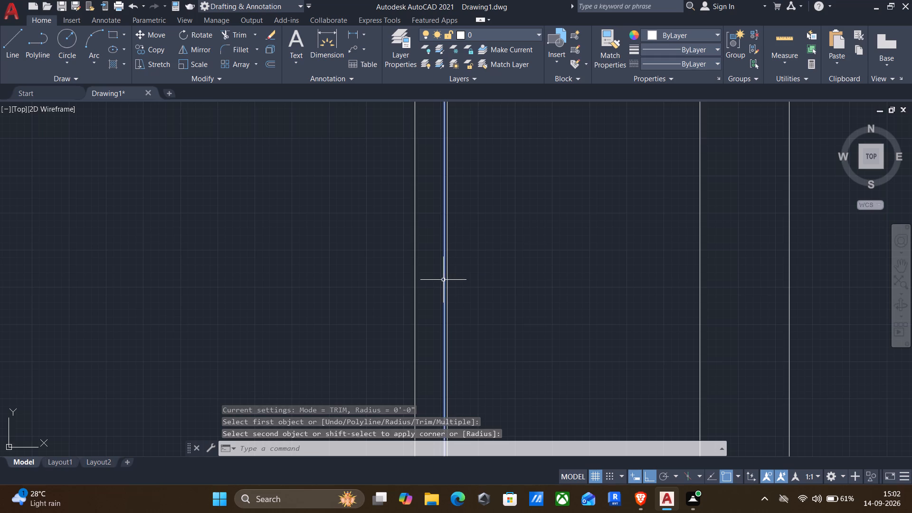
{"action": "key", "text": "Delete"}
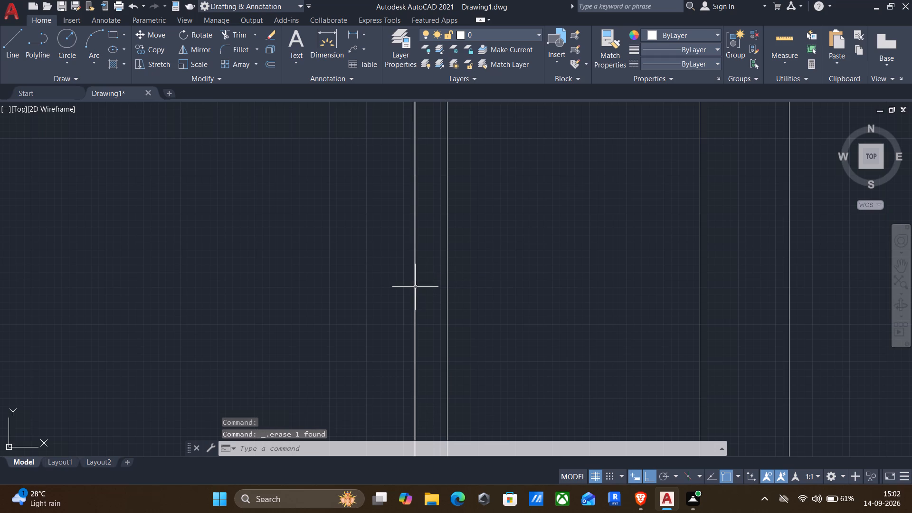
Trim the two horizontal lines between the small rooms beyond the outer right wall line, and the inner right line's overhang below the upper room.
{"action": "scroll", "coordinate": [415, 286], "scroll_direction": "down", "scroll_amount": 4}
{"action": "middle_click_drag", "start_coordinate": [398, 295], "coordinate": [449, 218]}
{"action": "middle_click_drag", "start_coordinate": [431, 369], "coordinate": [437, 322]}
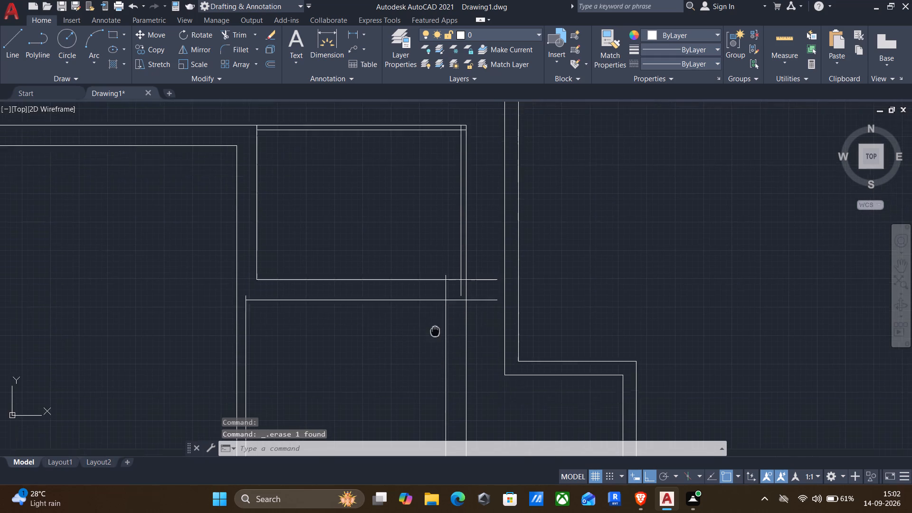
{"action": "middle_click_drag", "start_coordinate": [437, 322], "coordinate": [437, 308]}
{"action": "type", "text": "tr"}
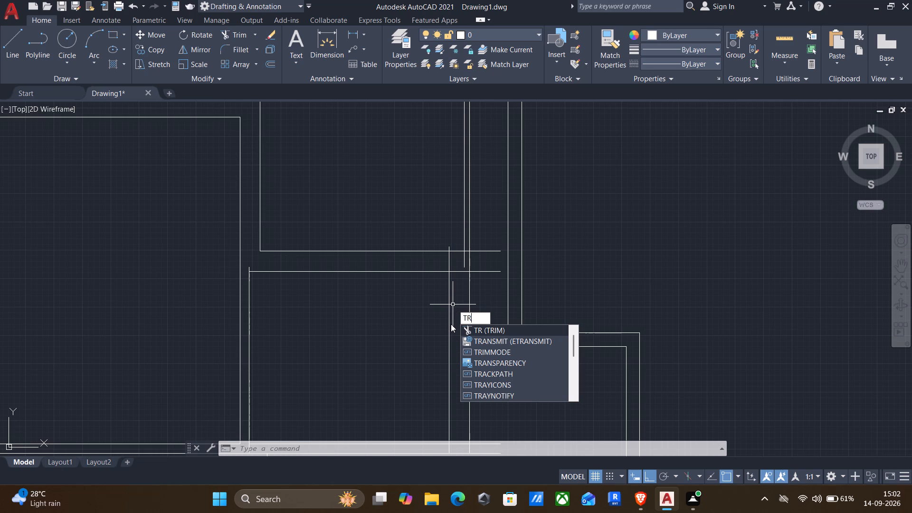
{"action": "key", "text": "Escape"}
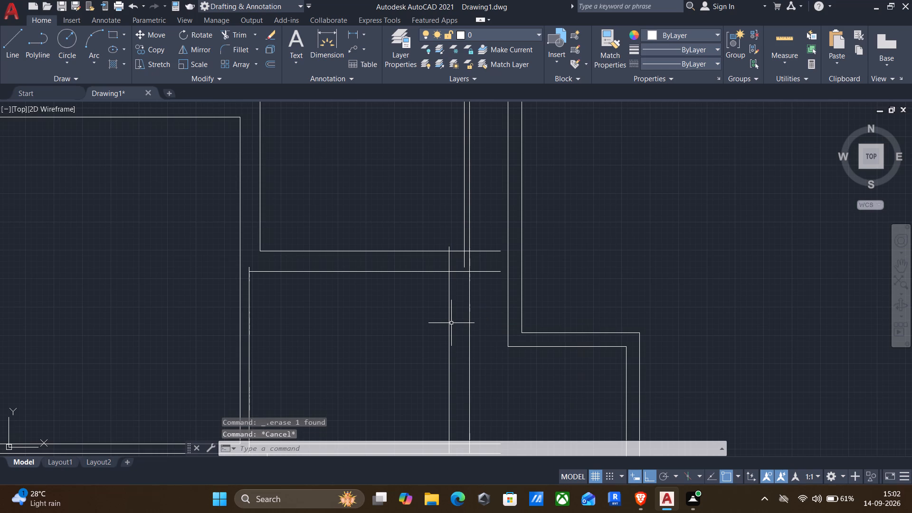
{"action": "scroll", "coordinate": [451, 326], "scroll_direction": "down", "scroll_amount": 1}
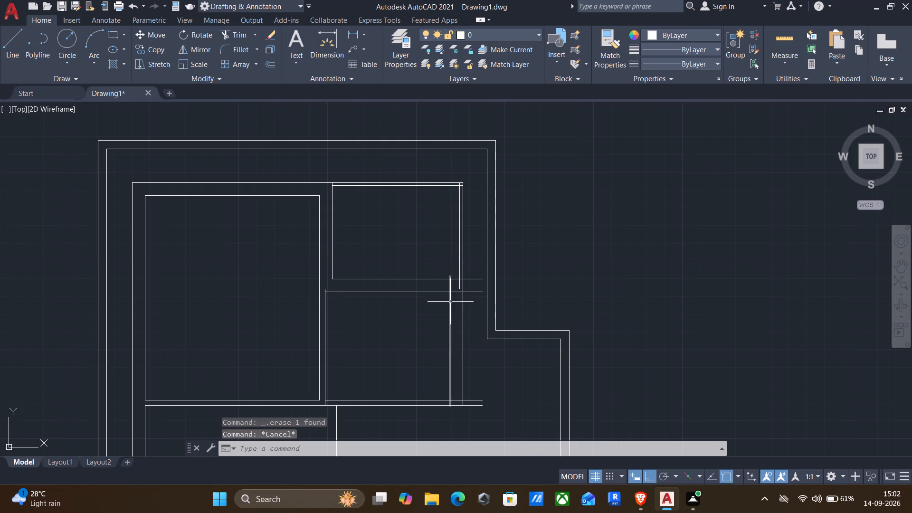
{"action": "type", "text": "tr"}
{"action": "key", "text": "Return"}
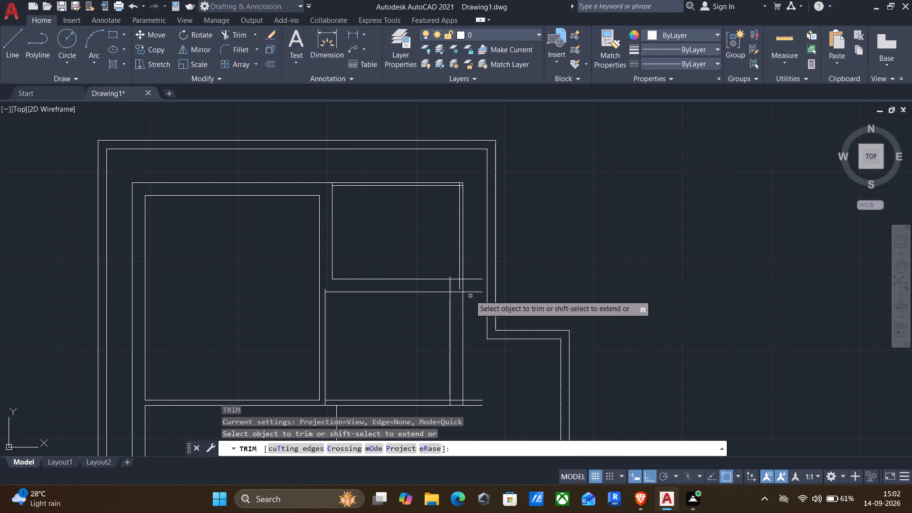
{"action": "scroll", "coordinate": [469, 292], "scroll_direction": "up", "scroll_amount": 3}
{"action": "left_click_drag", "start_coordinate": [469, 226], "coordinate": [464, 325]}
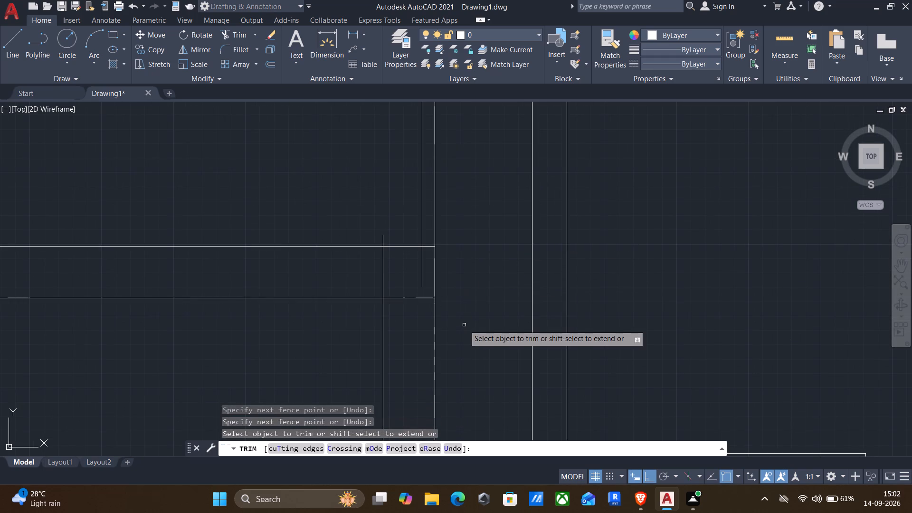
{"action": "left_click", "coordinate": [422, 268]}
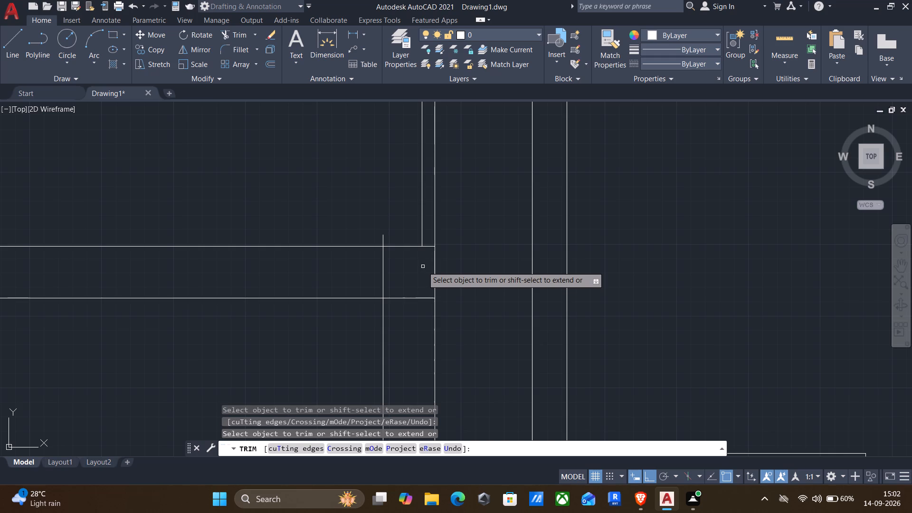
{"action": "key", "text": "Escape"}
Trim the stub of the lower small room's inner right wall line above the upper room's bottom line.
{"action": "scroll", "coordinate": [376, 312], "scroll_direction": "down", "scroll_amount": 2}
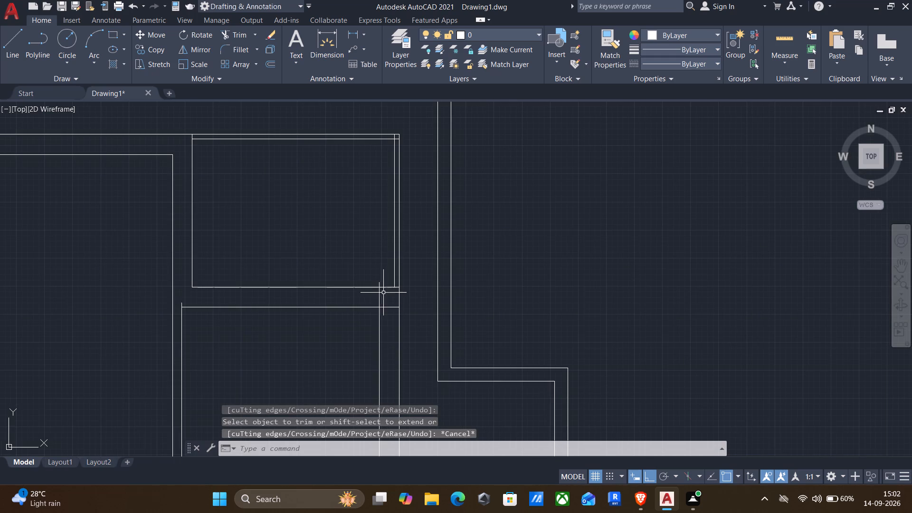
{"action": "scroll", "coordinate": [384, 290], "scroll_direction": "up", "scroll_amount": 3}
{"action": "type", "text": "tr"}
{"action": "key", "text": "Return"}
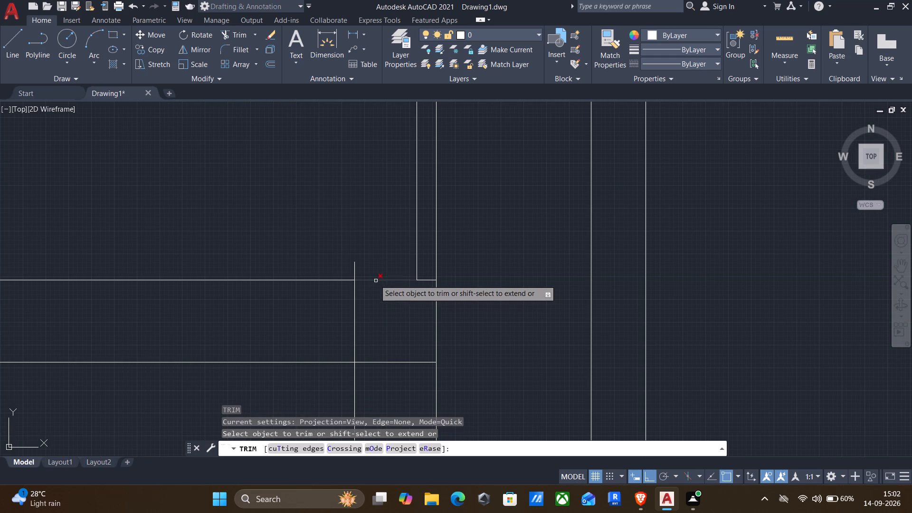
{"action": "scroll", "coordinate": [361, 272], "scroll_direction": "up", "scroll_amount": 2}
{"action": "left_click_drag", "start_coordinate": [356, 266], "coordinate": [309, 263]}
{"action": "scroll", "coordinate": [302, 261], "scroll_direction": "down", "scroll_amount": 3}
{"action": "middle_click_drag", "start_coordinate": [233, 361], "coordinate": [277, 294]}
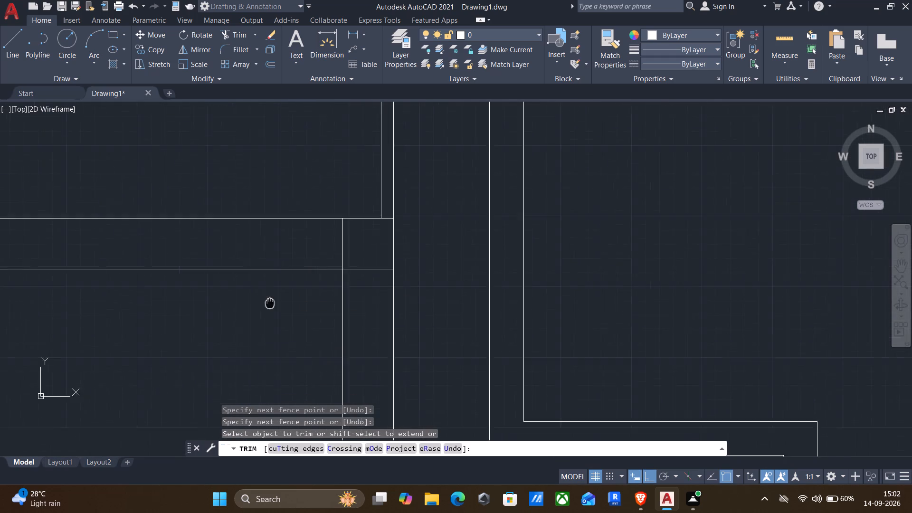
{"action": "middle_click_drag", "start_coordinate": [277, 294], "coordinate": [292, 273]}
{"action": "scroll", "coordinate": [365, 304], "scroll_direction": "down", "scroll_amount": 2}
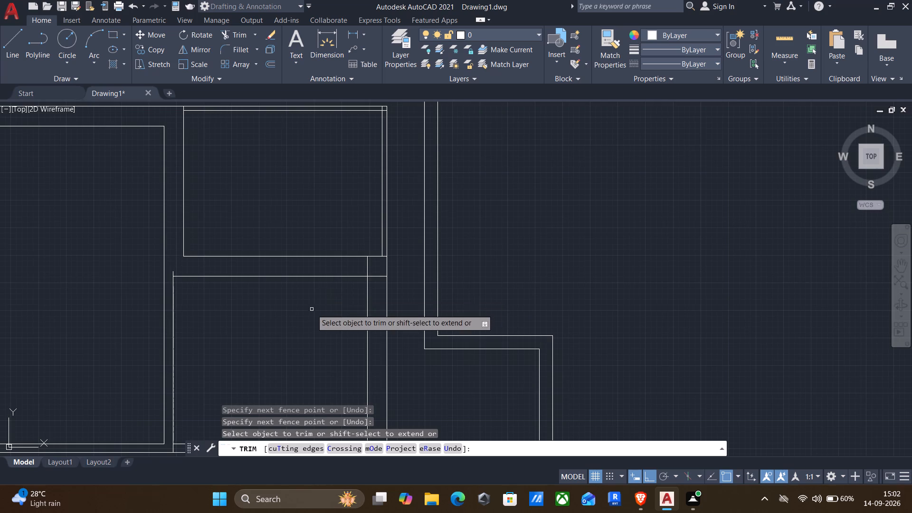
{"action": "middle_click_drag", "start_coordinate": [364, 272], "coordinate": [384, 260]}
{"action": "key", "text": "Escape"}
Fillet the lower small room's left wall line with its top wall line into a square upper-left corner.
{"action": "key", "text": "f"}
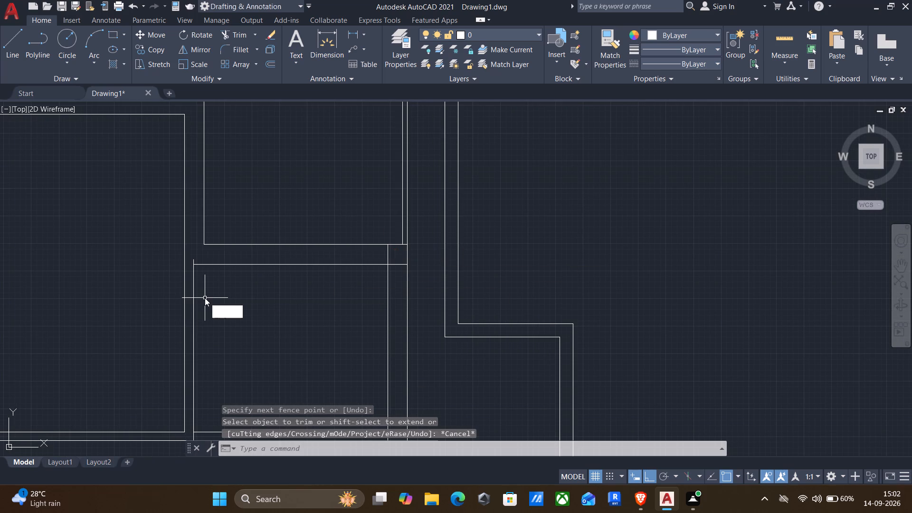
{"action": "key", "text": "Return"}
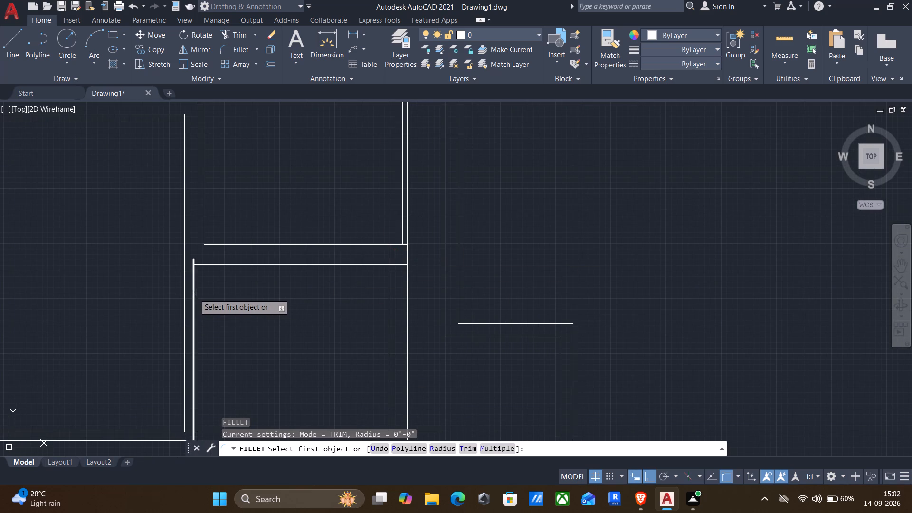
{"action": "left_click", "coordinate": [193, 294]}
{"action": "left_click", "coordinate": [212, 264]}
Measure the distances around the wall between the upper and lower small rooms.
{"action": "scroll", "coordinate": [216, 298], "scroll_direction": "down", "scroll_amount": 1}
{"action": "middle_click_drag", "start_coordinate": [271, 315], "coordinate": [324, 267]}
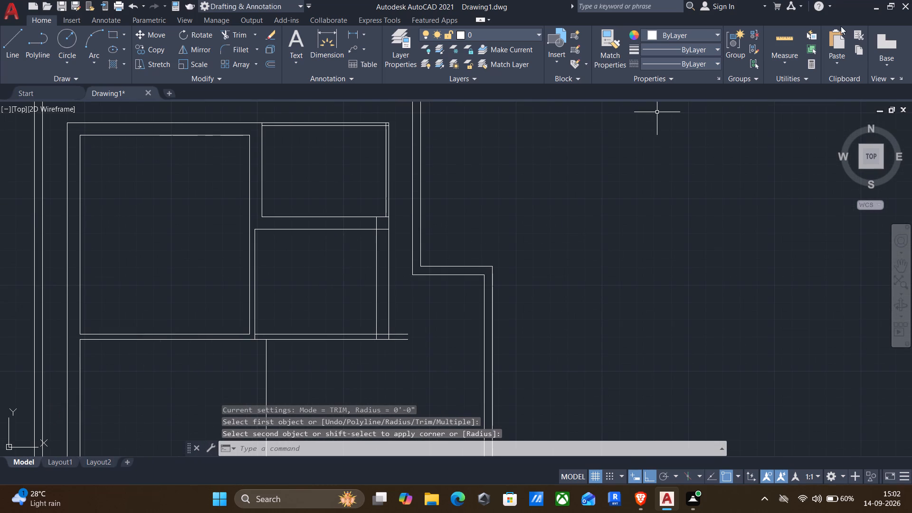
{"action": "left_click", "coordinate": [784, 38]}
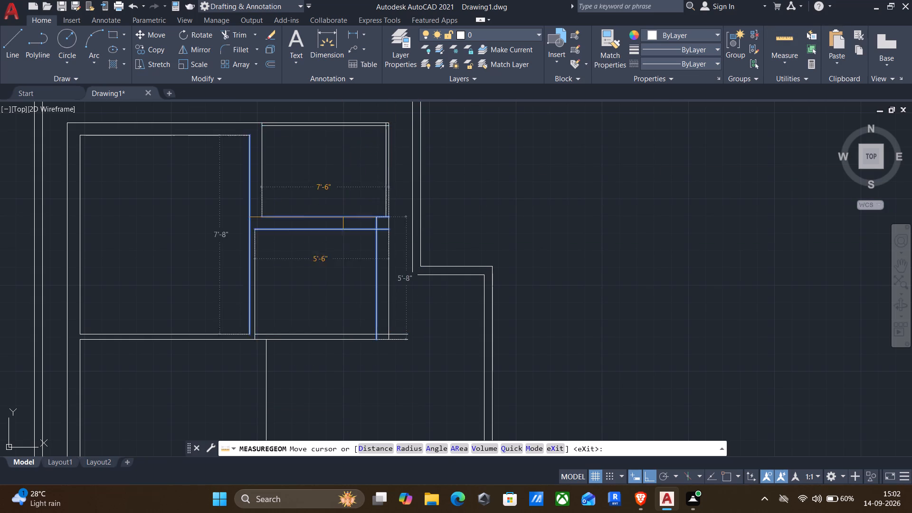
{"action": "middle_click_drag", "start_coordinate": [334, 250], "coordinate": [374, 210]}
{"action": "key", "text": "Escape"}
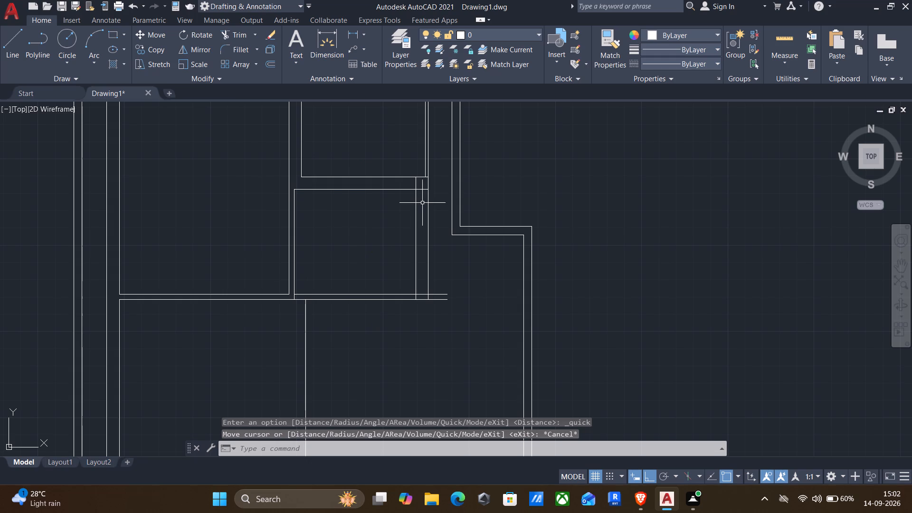
Trim the crossing line ends at the lower small room's upper-right inner corner, leaving a square corner.
{"action": "type", "text": "tr"}
{"action": "key", "text": "Return"}
{"action": "scroll", "coordinate": [423, 202], "scroll_direction": "up", "scroll_amount": 3}
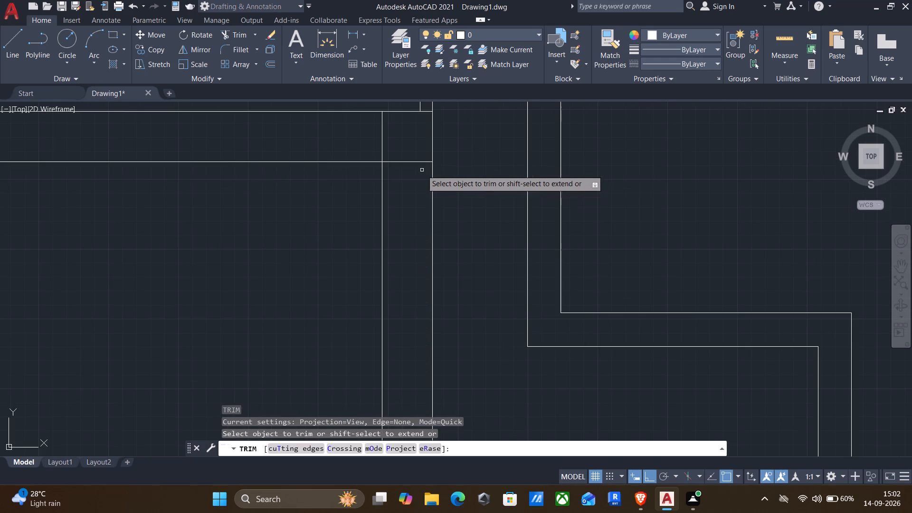
{"action": "left_click_drag", "start_coordinate": [418, 171], "coordinate": [370, 149]}
{"action": "scroll", "coordinate": [370, 149], "scroll_direction": "down", "scroll_amount": 3}
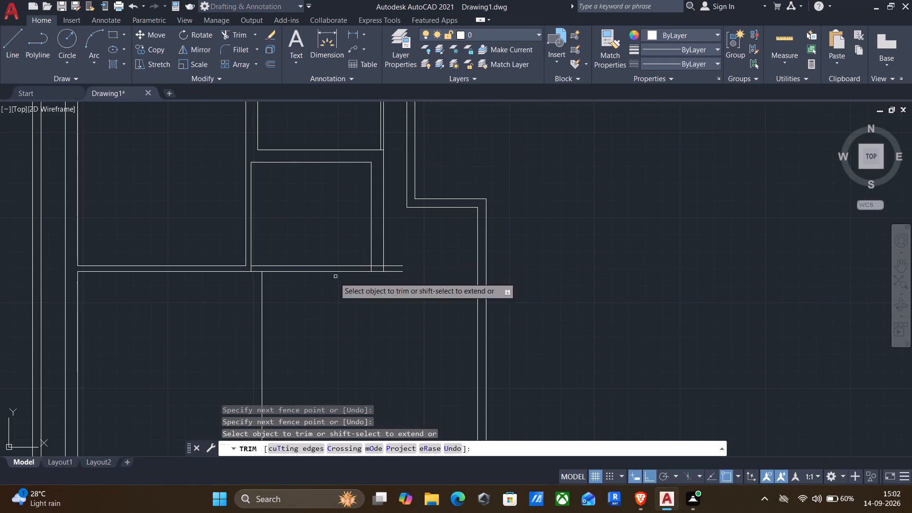
{"action": "middle_click_drag", "start_coordinate": [339, 214], "coordinate": [368, 207]}
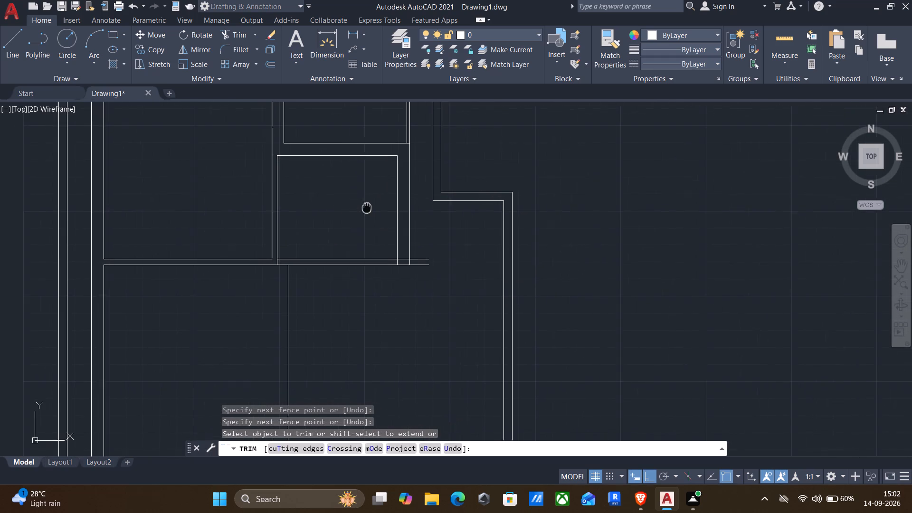
{"action": "middle_click_drag", "start_coordinate": [368, 207], "coordinate": [372, 206]}
{"action": "key", "text": "Escape"}
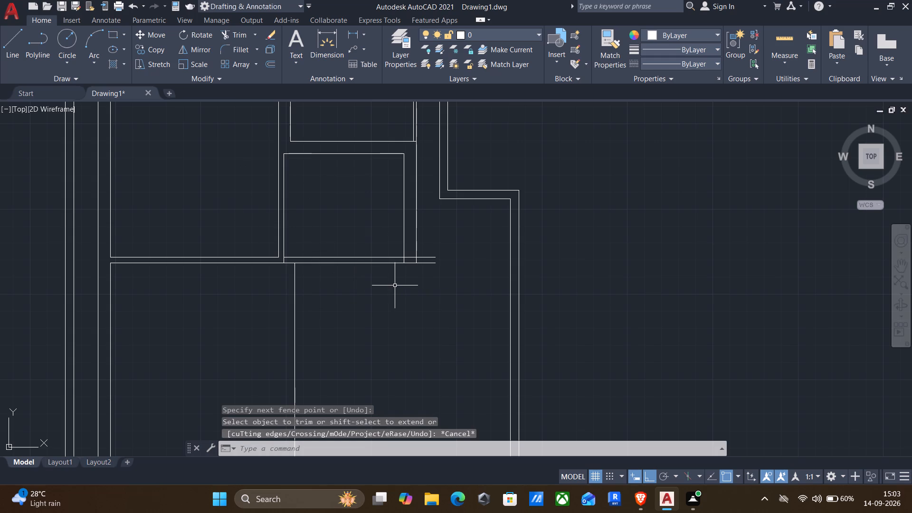
Measure the lower small room's inner width and height.
{"action": "middle_click_drag", "start_coordinate": [391, 296], "coordinate": [398, 268]}
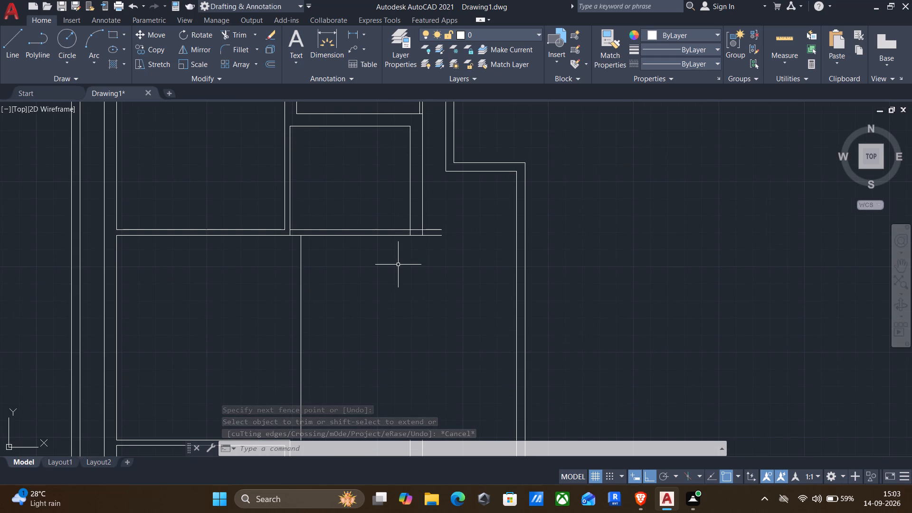
{"action": "left_click", "coordinate": [778, 38]}
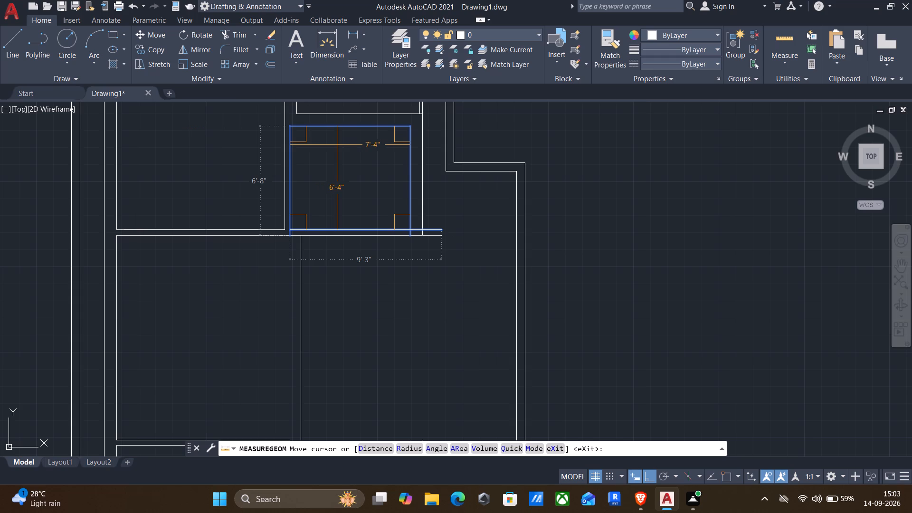
{"action": "key", "text": "Escape"}
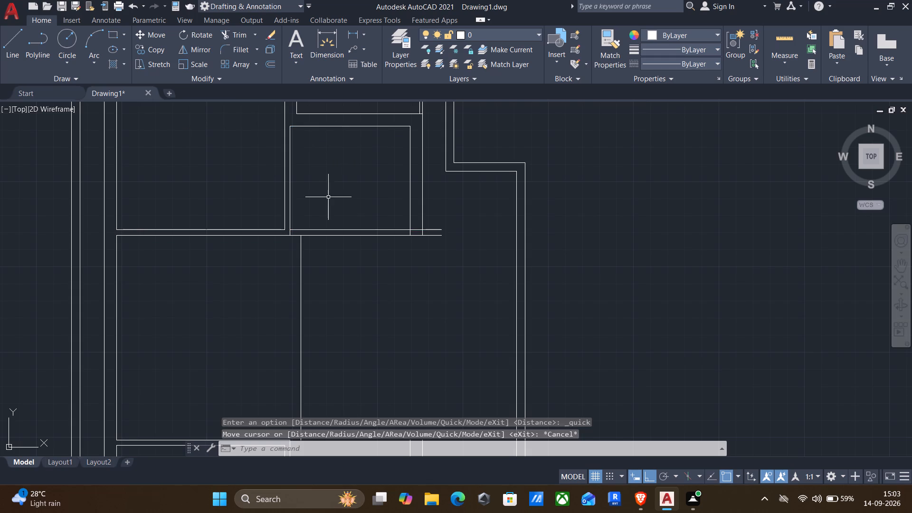
Delete the vertical wall line crossing the large middle space below the lower small room.
{"action": "middle_click_drag", "start_coordinate": [335, 226], "coordinate": [381, 180]}
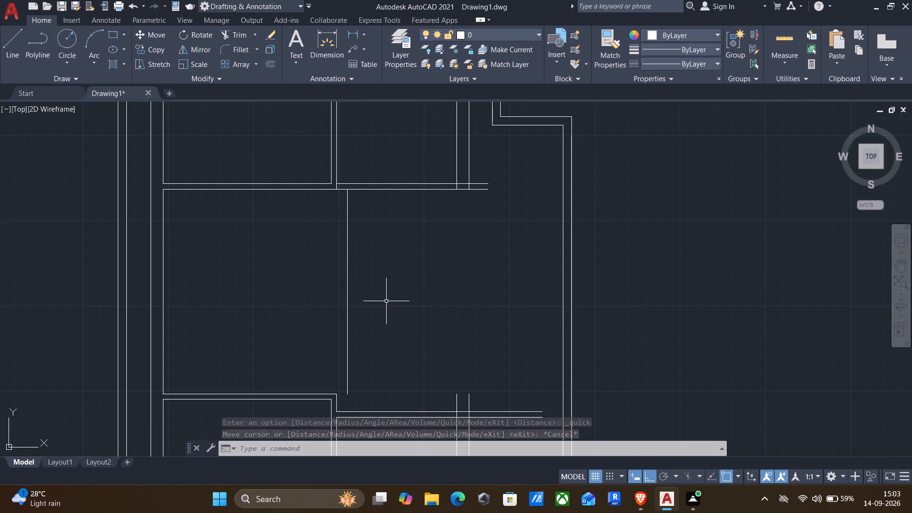
{"action": "left_click", "coordinate": [385, 330]}
{"action": "left_click", "coordinate": [286, 244]}
{"action": "key", "text": "Delete"}
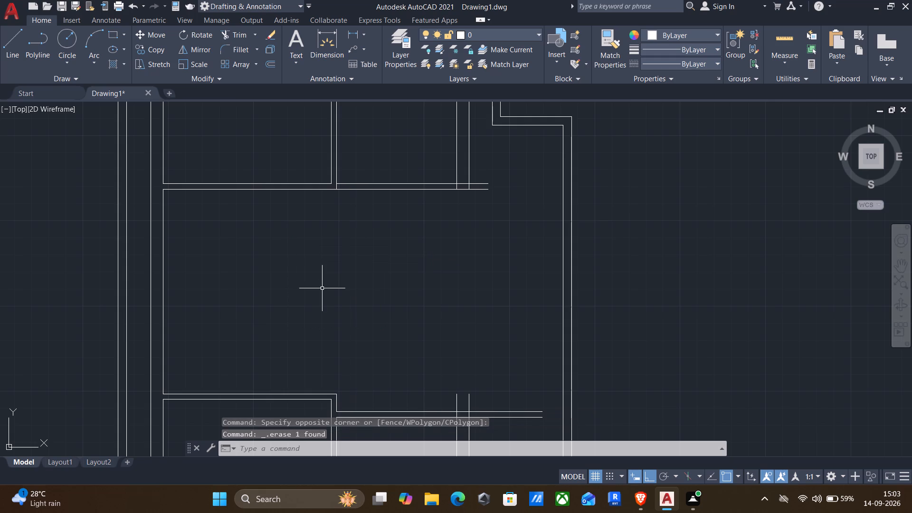
Trim the vertical line end crossing the horizontal wall at the lower-left corner of the upper group's lower small room.
{"action": "middle_click_drag", "start_coordinate": [322, 292], "coordinate": [321, 281]}
{"action": "middle_click_drag", "start_coordinate": [339, 233], "coordinate": [318, 304]}
{"action": "left_click_drag", "start_coordinate": [336, 234], "coordinate": [318, 304]}
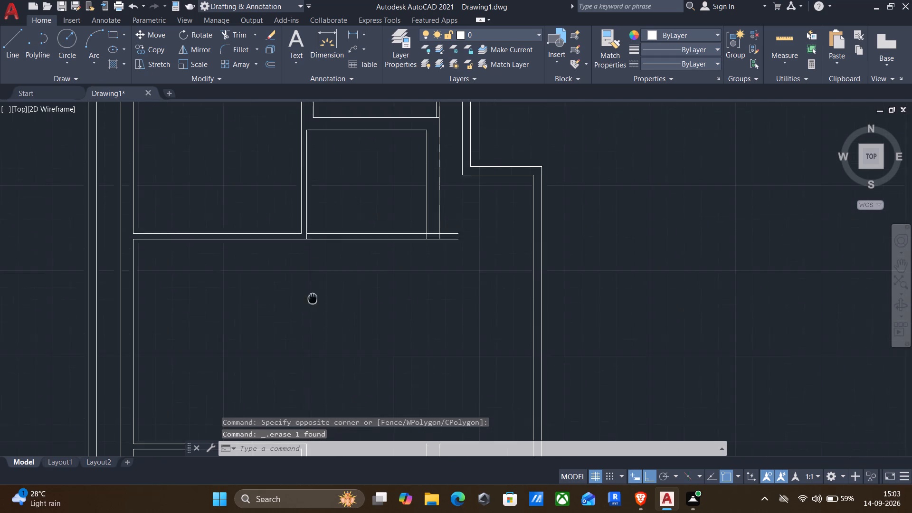
{"action": "left_click_drag", "start_coordinate": [318, 304], "coordinate": [320, 306]}
{"action": "middle_click_drag", "start_coordinate": [318, 304], "coordinate": [361, 351]}
{"action": "type", "text": "tr"}
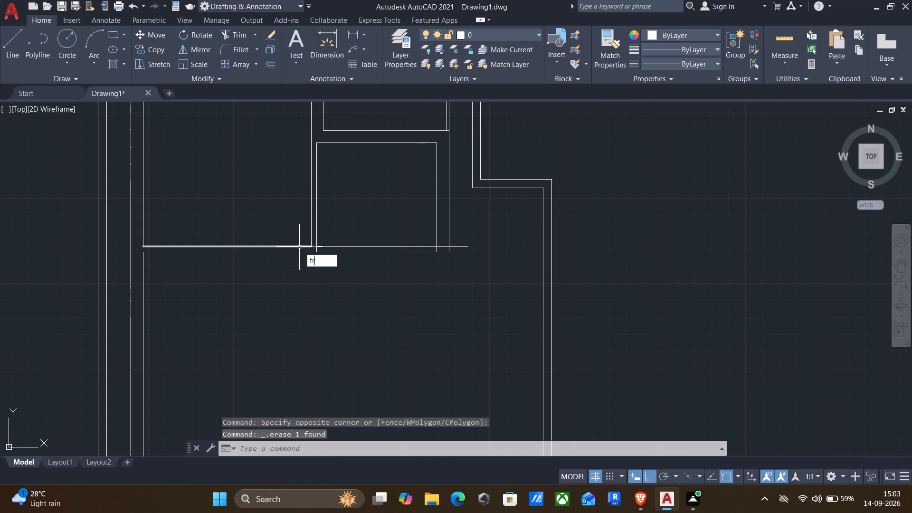
{"action": "key", "text": "Return"}
{"action": "scroll", "coordinate": [323, 234], "scroll_direction": "up", "scroll_amount": 2}
{"action": "scroll", "coordinate": [304, 268], "scroll_direction": "up", "scroll_amount": 3}
{"action": "left_click_drag", "start_coordinate": [305, 268], "coordinate": [279, 273]}
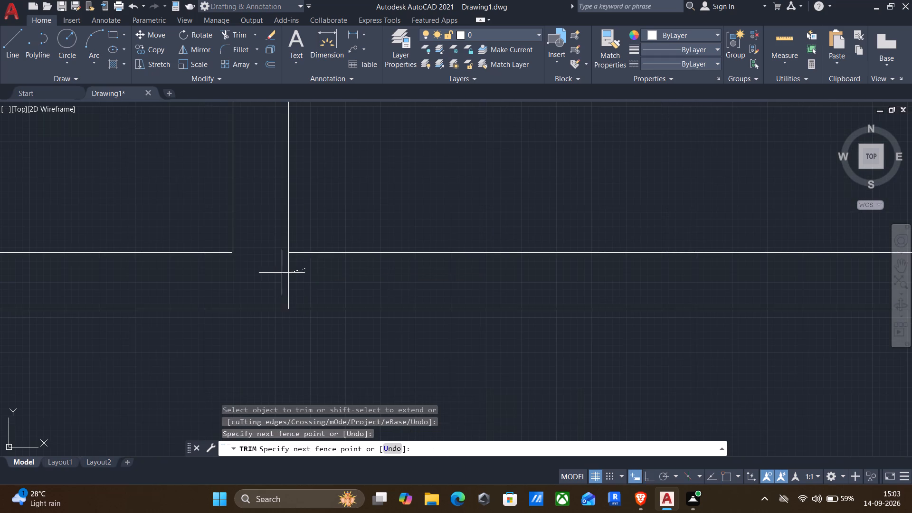
{"action": "left_click_drag", "start_coordinate": [279, 273], "coordinate": [266, 275]}
{"action": "scroll", "coordinate": [266, 275], "scroll_direction": "down", "scroll_amount": 3}
{"action": "key", "text": "Escape"}
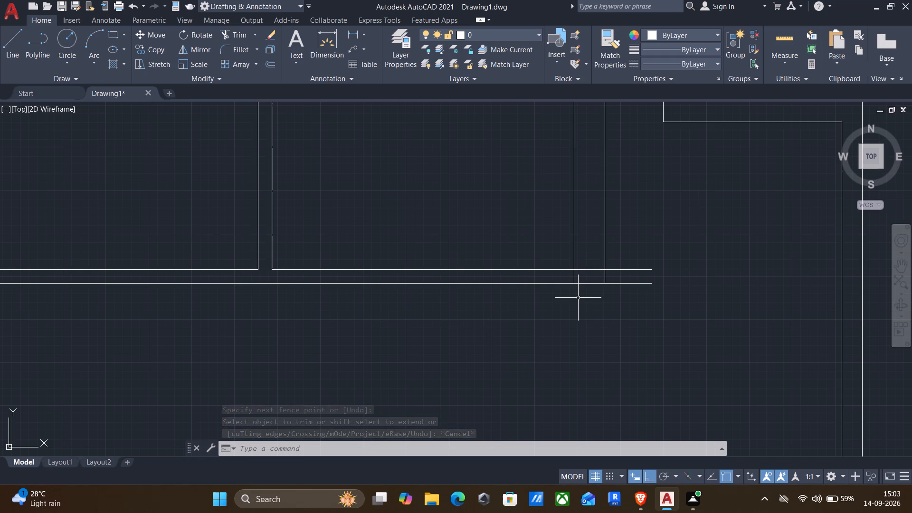
Trim the crossing lines where that small room's double right wall meets the horizontal wall beneath it.
{"action": "type", "text": "tr"}
{"action": "key", "text": "Return"}
{"action": "scroll", "coordinate": [590, 268], "scroll_direction": "up", "scroll_amount": 2}
{"action": "left_click_drag", "start_coordinate": [587, 259], "coordinate": [587, 260]}
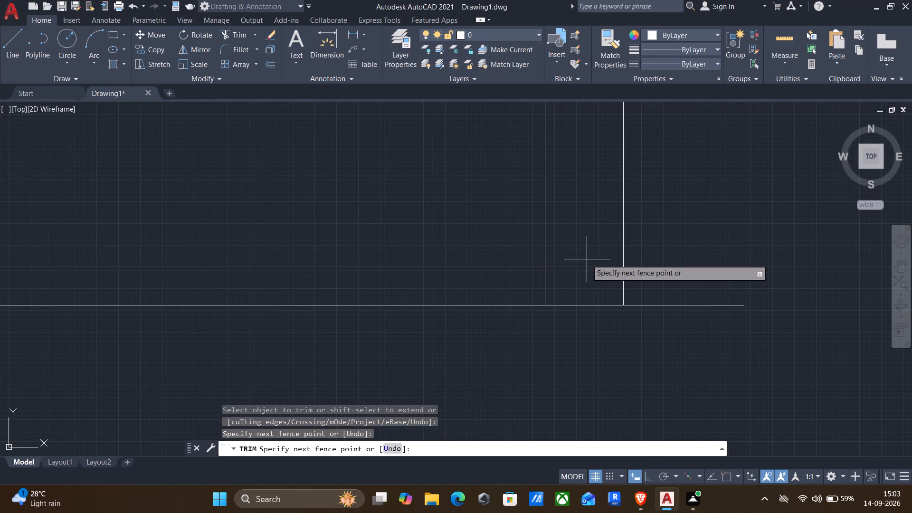
{"action": "left_click_drag", "start_coordinate": [587, 260], "coordinate": [527, 283]}
{"action": "scroll", "coordinate": [527, 283], "scroll_direction": "down", "scroll_amount": 3}
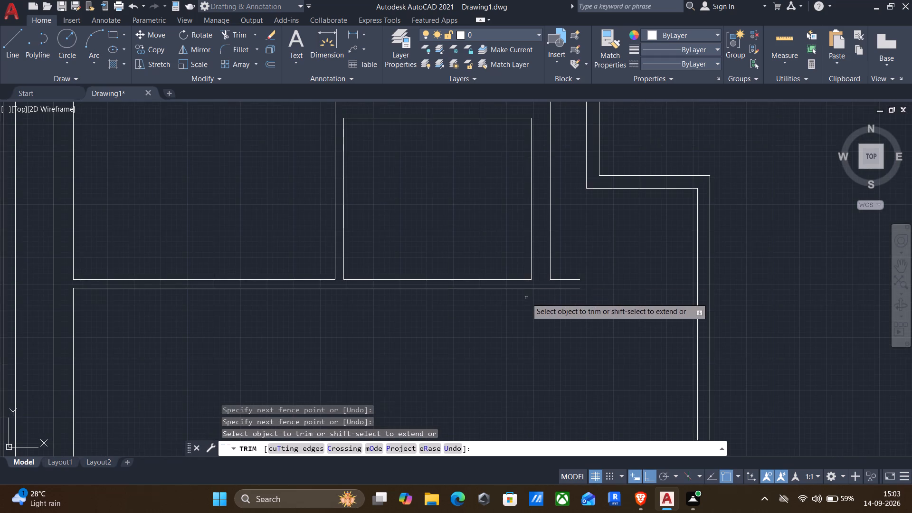
Trim the vertical stubs and horizontal overruns at the upper-right corner of the small room below the large middle space.
{"action": "middle_click", "coordinate": [522, 304]}
{"action": "middle_click_drag", "start_coordinate": [520, 304], "coordinate": [558, 275]}
{"action": "scroll", "coordinate": [543, 282], "scroll_direction": "down", "scroll_amount": 2}
{"action": "middle_click", "coordinate": [522, 302]}
{"action": "middle_click_drag", "start_coordinate": [522, 295], "coordinate": [522, 280]}
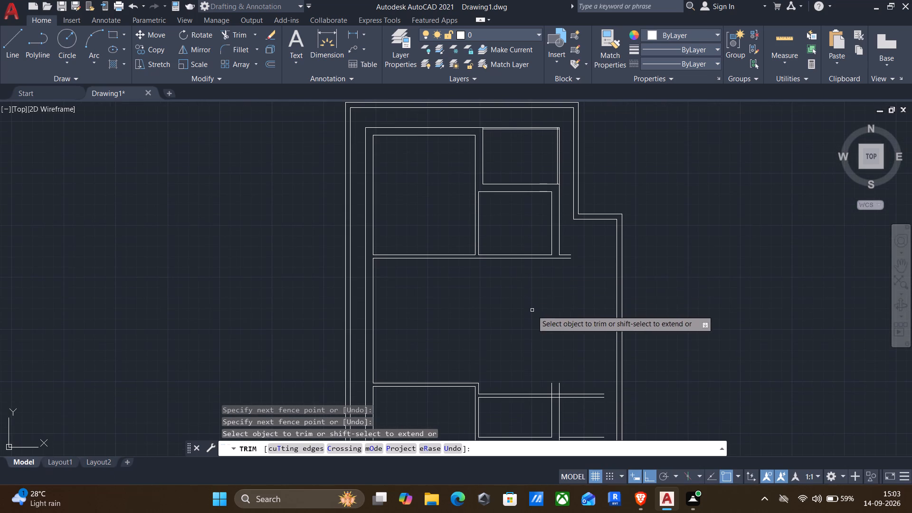
{"action": "middle_click_drag", "start_coordinate": [526, 340], "coordinate": [533, 286]}
{"action": "middle_click_drag", "start_coordinate": [515, 305], "coordinate": [529, 270]}
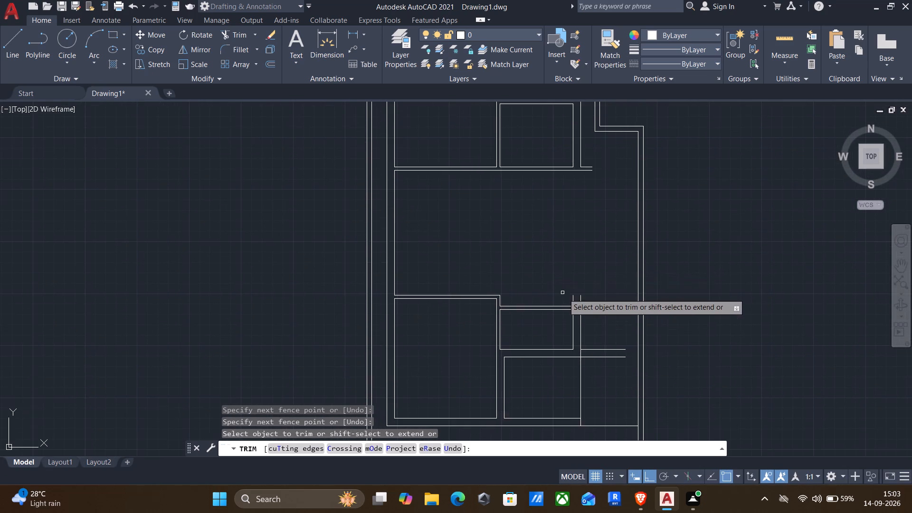
{"action": "scroll", "coordinate": [584, 312], "scroll_direction": "down", "scroll_amount": 1}
{"action": "scroll", "coordinate": [584, 312], "scroll_direction": "up", "scroll_amount": 5}
{"action": "left_click_drag", "start_coordinate": [579, 283], "coordinate": [422, 274]}
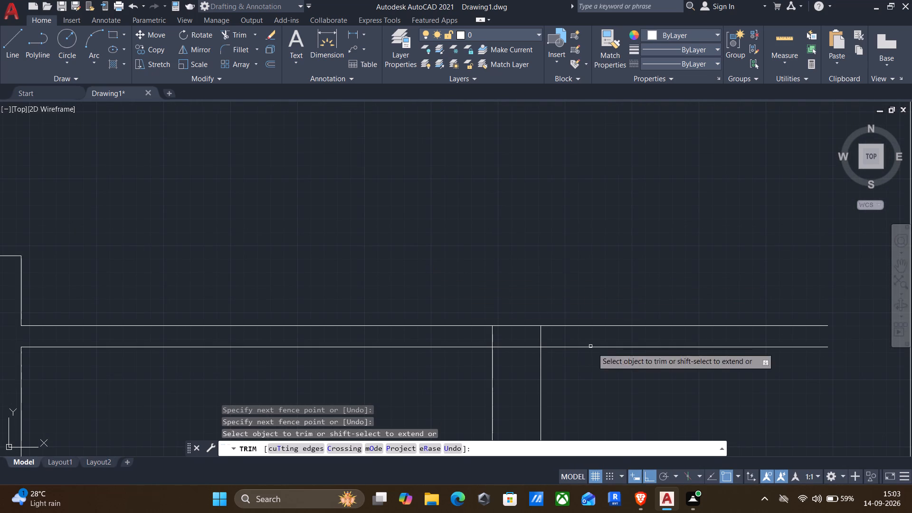
{"action": "left_click_drag", "start_coordinate": [639, 365], "coordinate": [630, 301]}
{"action": "left_click", "coordinate": [522, 348]}
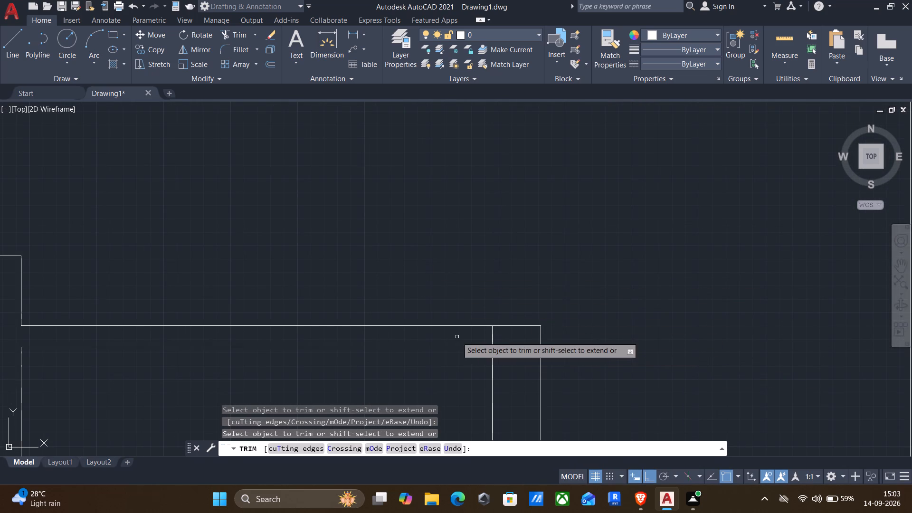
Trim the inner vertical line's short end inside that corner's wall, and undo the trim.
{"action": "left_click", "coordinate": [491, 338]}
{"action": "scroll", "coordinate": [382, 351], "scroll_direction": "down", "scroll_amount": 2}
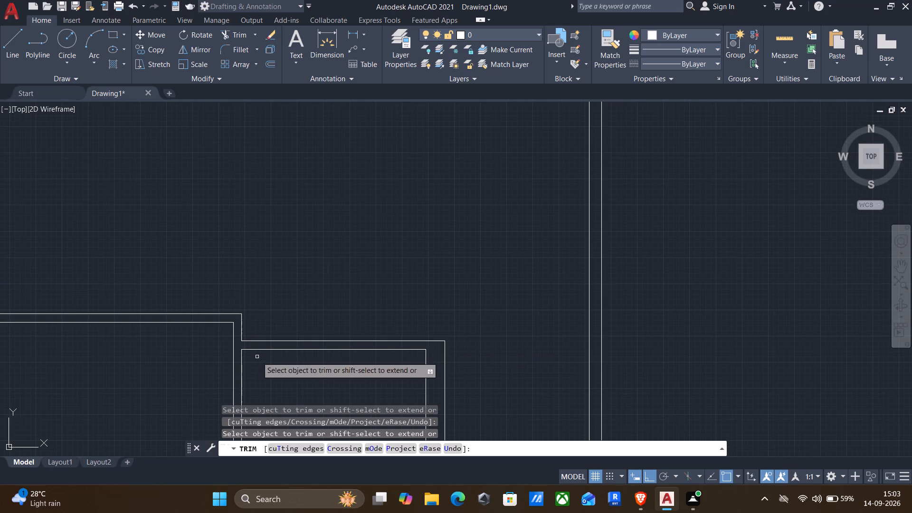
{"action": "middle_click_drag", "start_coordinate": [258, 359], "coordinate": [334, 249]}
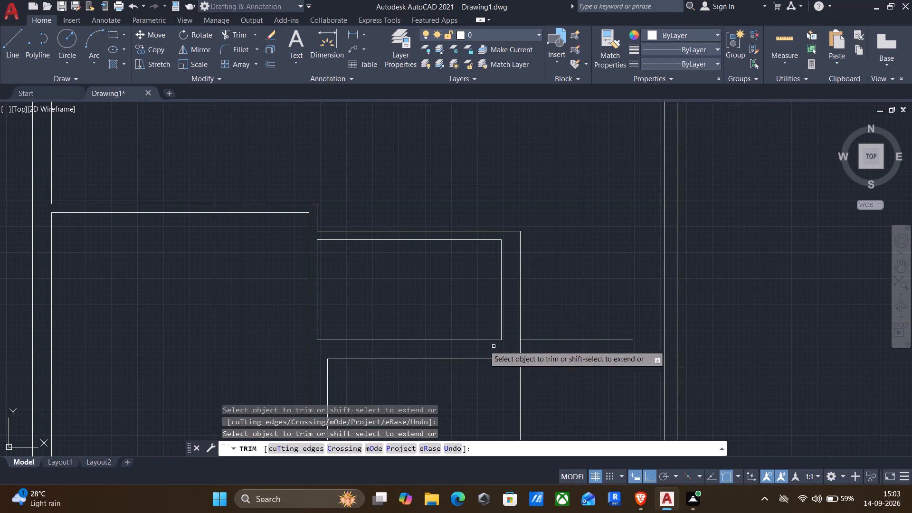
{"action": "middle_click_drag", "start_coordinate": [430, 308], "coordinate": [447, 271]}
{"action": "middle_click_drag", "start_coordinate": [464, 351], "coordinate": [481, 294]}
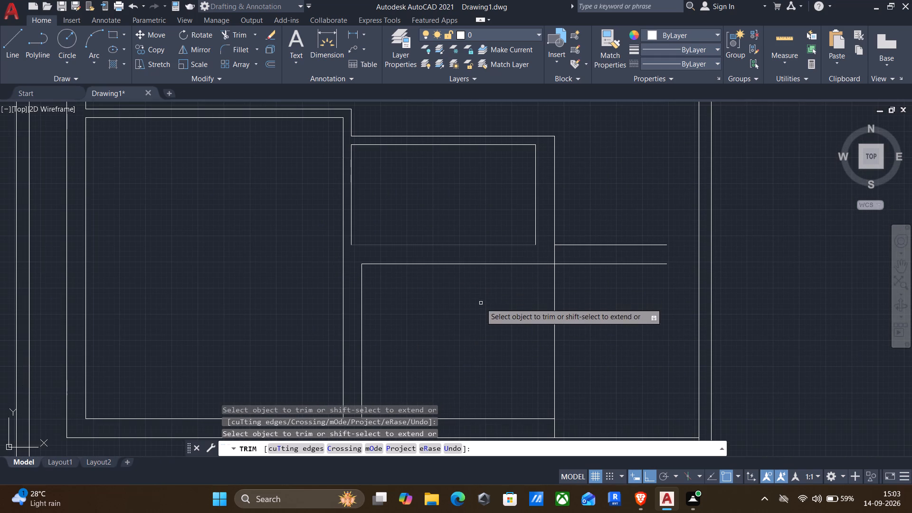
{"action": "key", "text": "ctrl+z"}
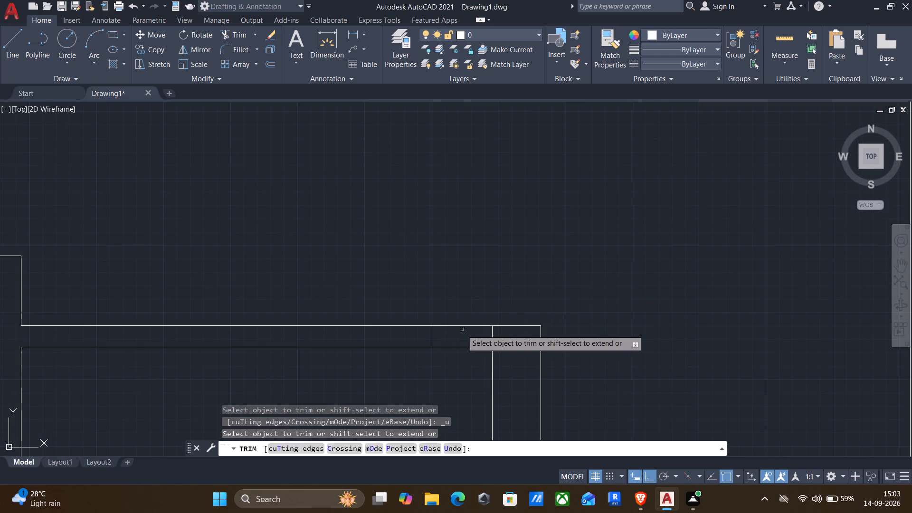
Trim the inner vertical line's short end at the same corner so the room's inner outline stays square.
{"action": "left_click", "coordinate": [494, 335]}
{"action": "scroll", "coordinate": [479, 334], "scroll_direction": "down", "scroll_amount": 3}
{"action": "middle_click_drag", "start_coordinate": [445, 358], "coordinate": [441, 359]}
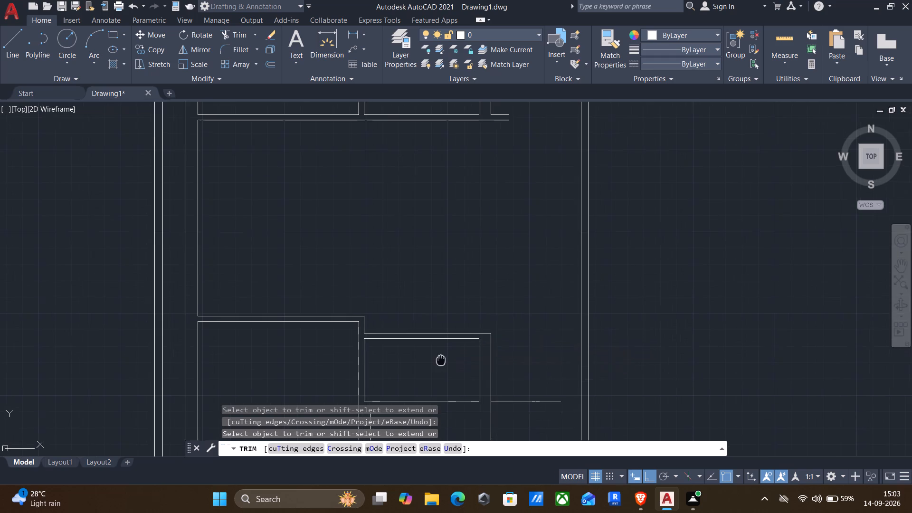
{"action": "middle_click_drag", "start_coordinate": [441, 359], "coordinate": [484, 282]}
{"action": "middle_click_drag", "start_coordinate": [485, 371], "coordinate": [503, 313]}
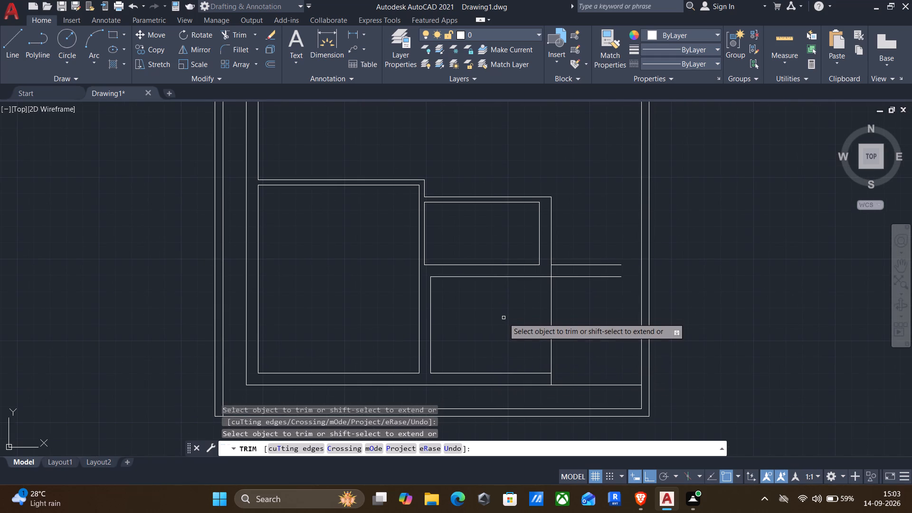
{"action": "key", "text": "Escape"}
Measure the gap between the upper small rooms' right wall and the outer wall.
{"action": "middle_click_drag", "start_coordinate": [526, 223], "coordinate": [486, 335]}
{"action": "scroll", "coordinate": [496, 326], "scroll_direction": "down", "scroll_amount": 1}
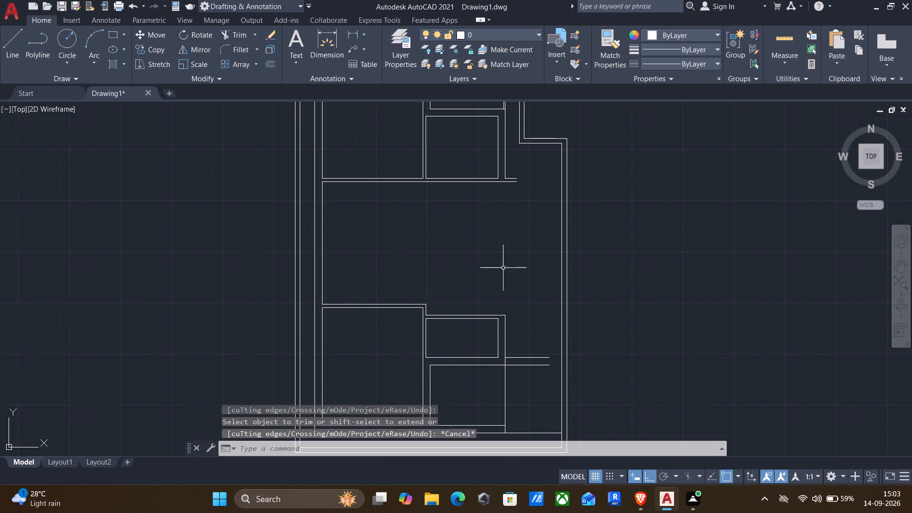
{"action": "middle_click_drag", "start_coordinate": [503, 267], "coordinate": [489, 323]}
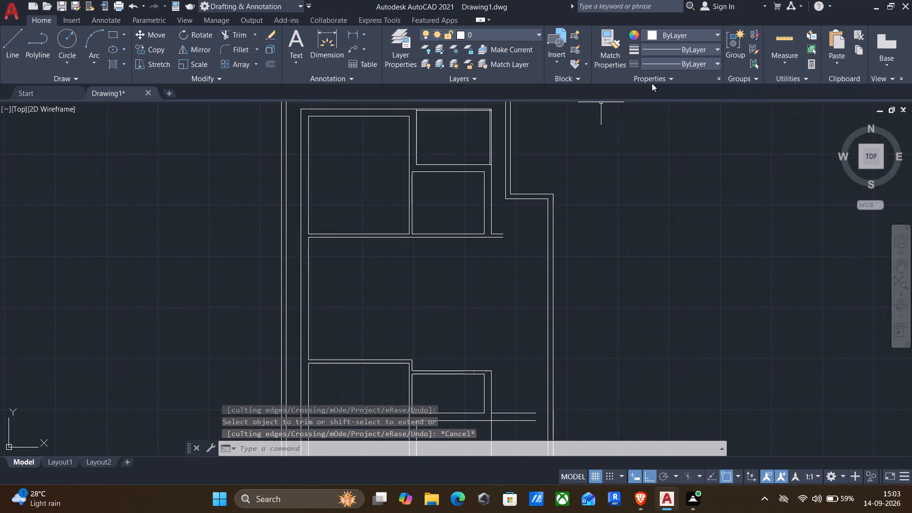
{"action": "left_click", "coordinate": [774, 33]}
{"action": "scroll", "coordinate": [556, 141], "scroll_direction": "up", "scroll_amount": 2}
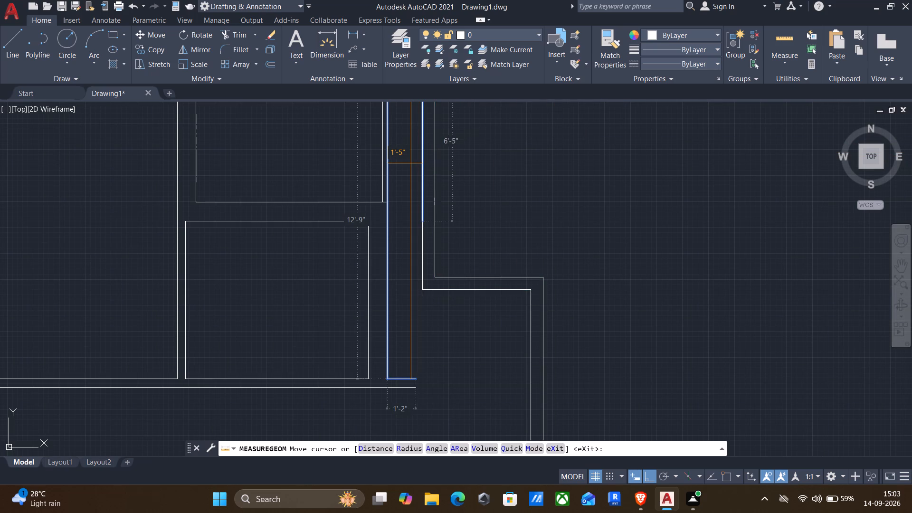
{"action": "key", "text": "Escape"}
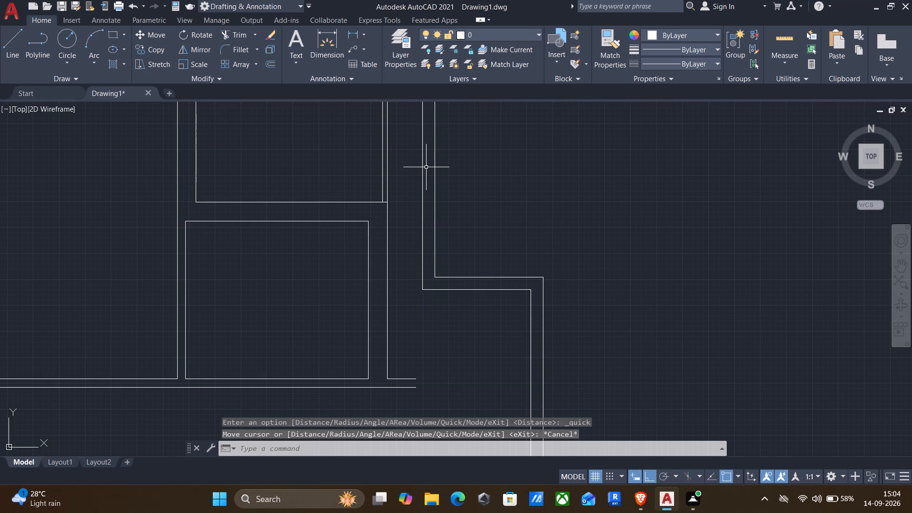
Draw a vertical line about 25'-2" long from the upper small room's outer right wall corner down to the lower-right room's inner bottom line.
{"action": "middle_click_drag", "start_coordinate": [464, 228], "coordinate": [543, 203]}
{"action": "middle_click_drag", "start_coordinate": [494, 281], "coordinate": [495, 276]}
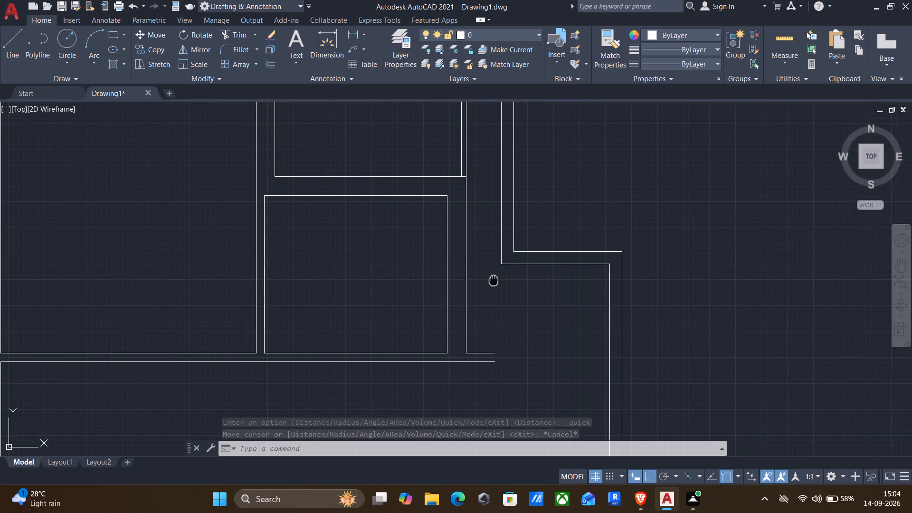
{"action": "middle_click_drag", "start_coordinate": [495, 276], "coordinate": [522, 220]}
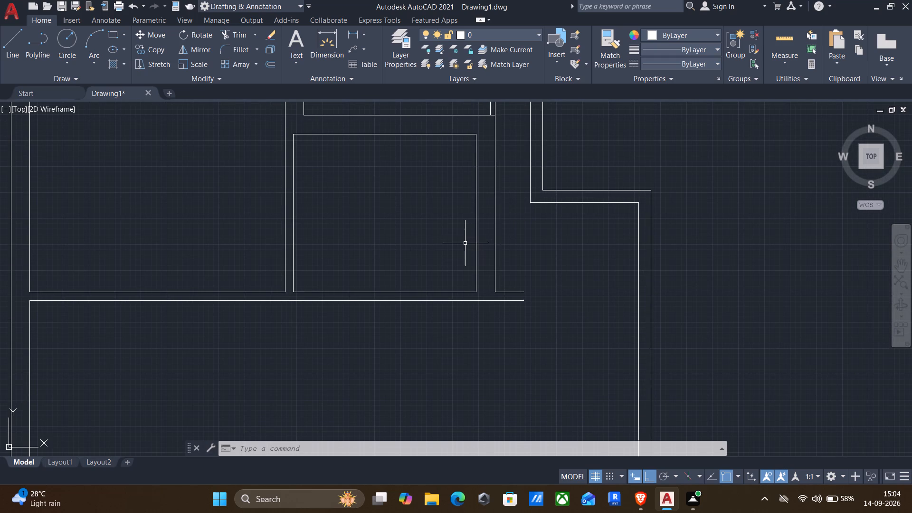
{"action": "middle_click_drag", "start_coordinate": [456, 285], "coordinate": [475, 258]}
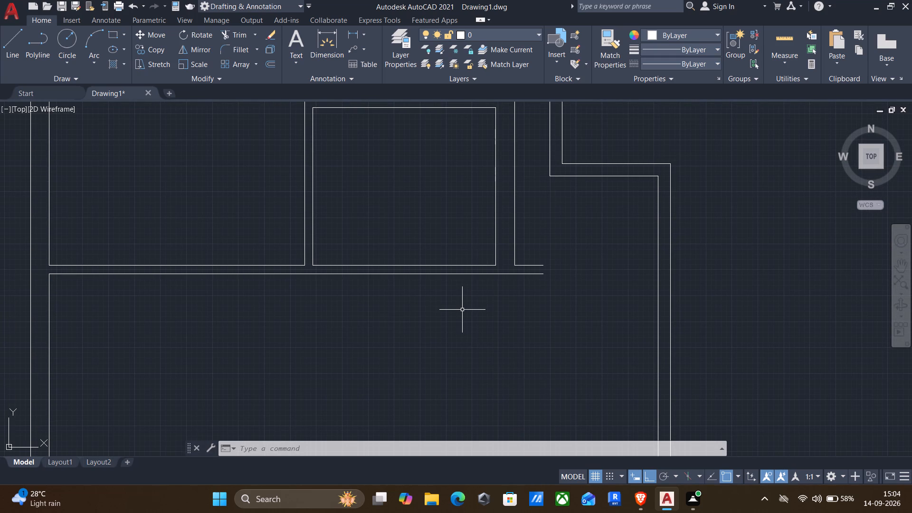
{"action": "scroll", "coordinate": [462, 311], "scroll_direction": "down", "scroll_amount": 2}
{"action": "middle_click_drag", "start_coordinate": [459, 323], "coordinate": [477, 225]}
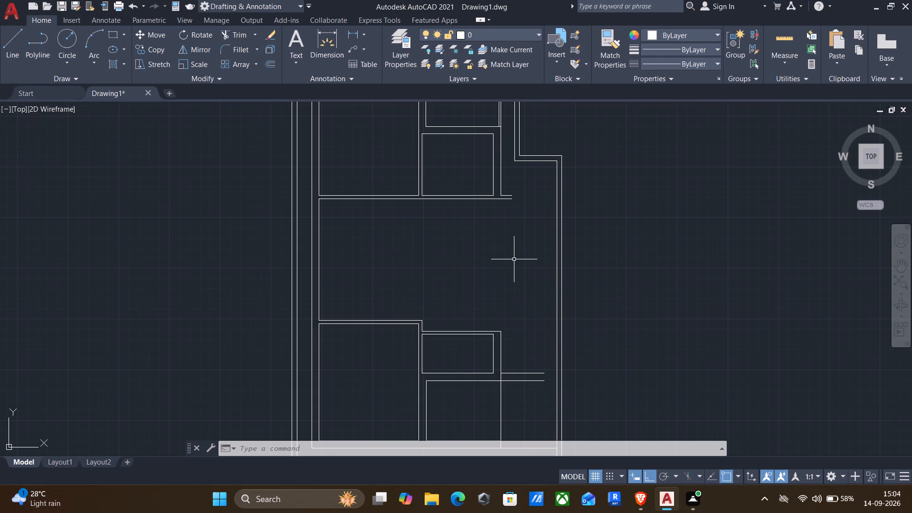
{"action": "key", "text": "l"}
{"action": "key", "text": "Return"}
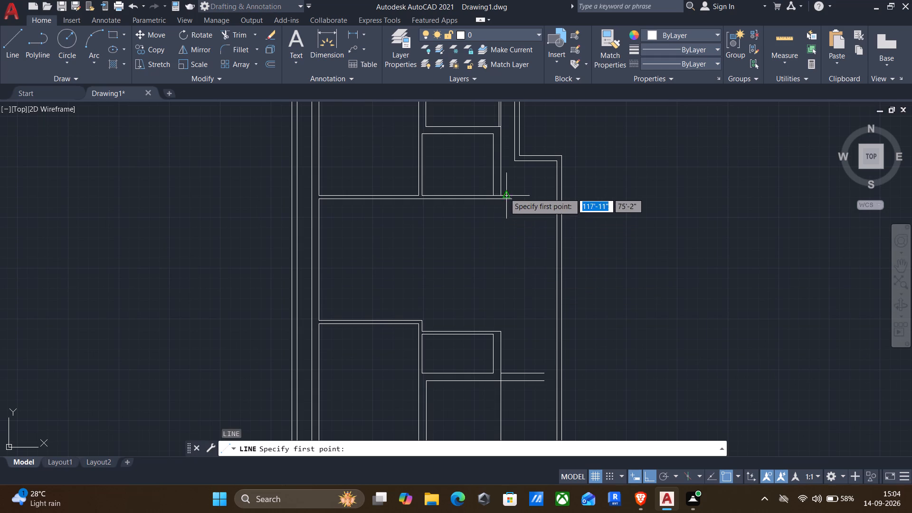
{"action": "scroll", "coordinate": [504, 193], "scroll_direction": "up", "scroll_amount": 3}
{"action": "left_click", "coordinate": [482, 202]}
{"action": "scroll", "coordinate": [478, 259], "scroll_direction": "down", "scroll_amount": 2}
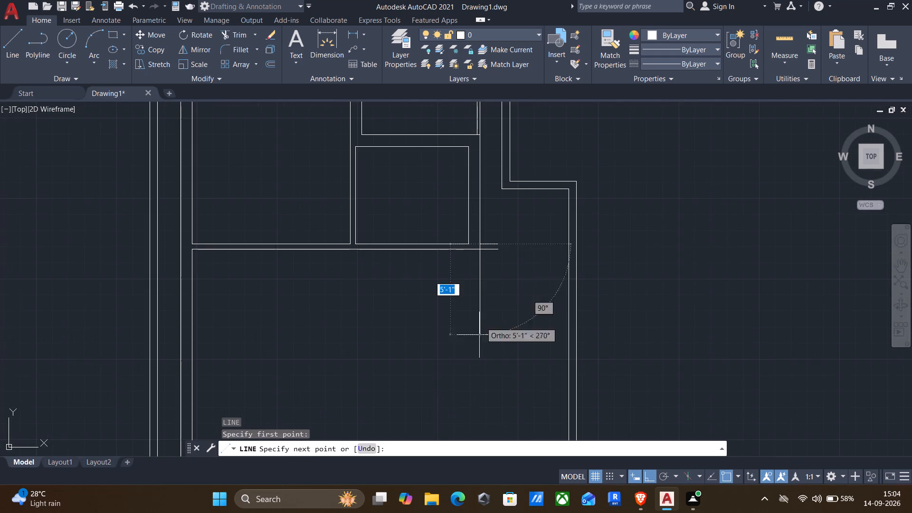
{"action": "middle_click_drag", "start_coordinate": [484, 420], "coordinate": [494, 264]}
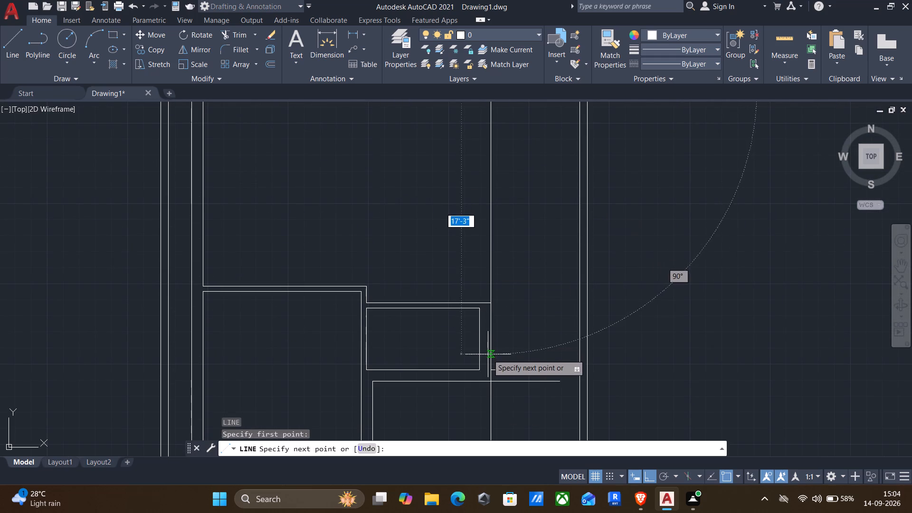
{"action": "scroll", "coordinate": [495, 348], "scroll_direction": "up", "scroll_amount": 6}
{"action": "scroll", "coordinate": [481, 322], "scroll_direction": "down", "scroll_amount": 3}
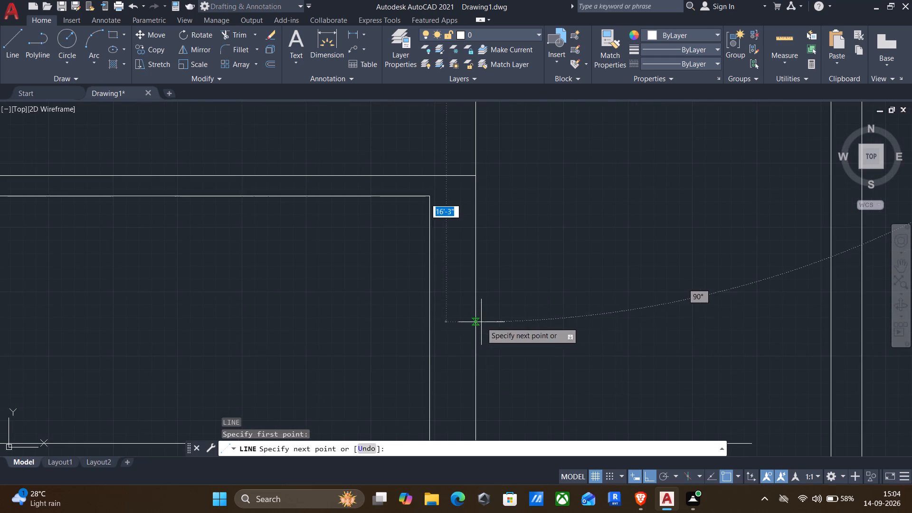
{"action": "middle_click_drag", "start_coordinate": [479, 351], "coordinate": [510, 196]}
{"action": "scroll", "coordinate": [507, 190], "scroll_direction": "down", "scroll_amount": 3}
{"action": "scroll", "coordinate": [495, 287], "scroll_direction": "down", "scroll_amount": 1}
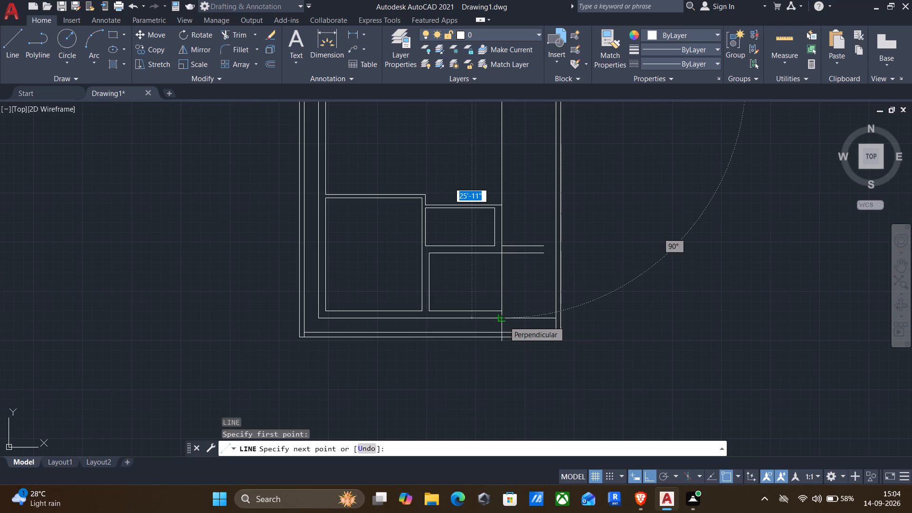
{"action": "middle_click_drag", "start_coordinate": [504, 323], "coordinate": [520, 280]}
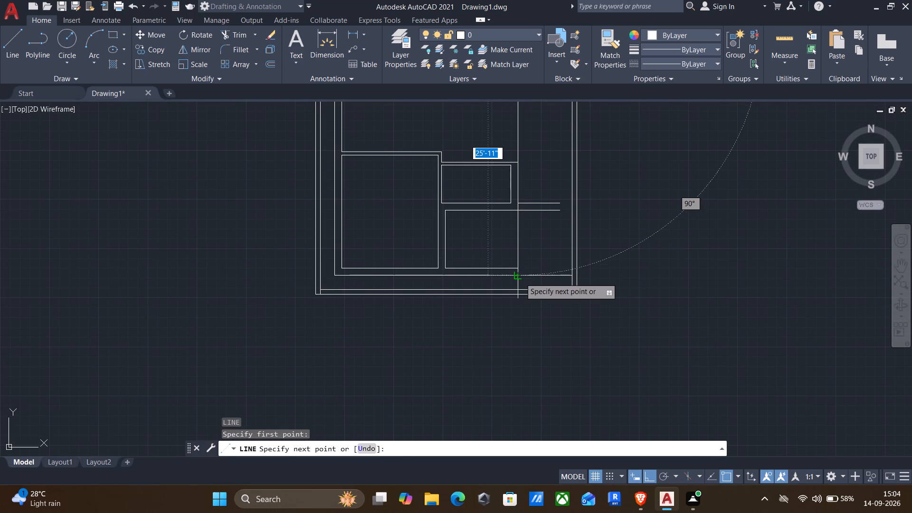
{"action": "left_click", "coordinate": [520, 266]}
{"action": "scroll", "coordinate": [520, 266], "scroll_direction": "down", "scroll_amount": 2}
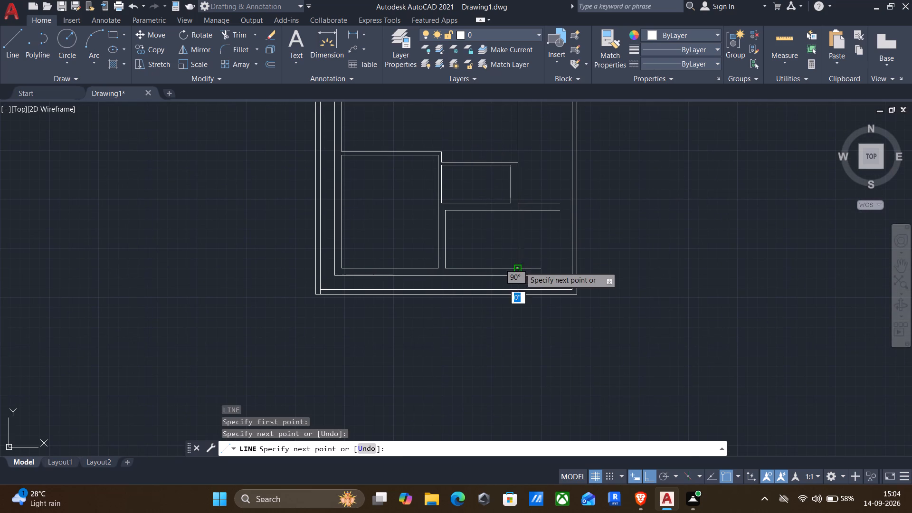
{"action": "key", "text": "Escape"}
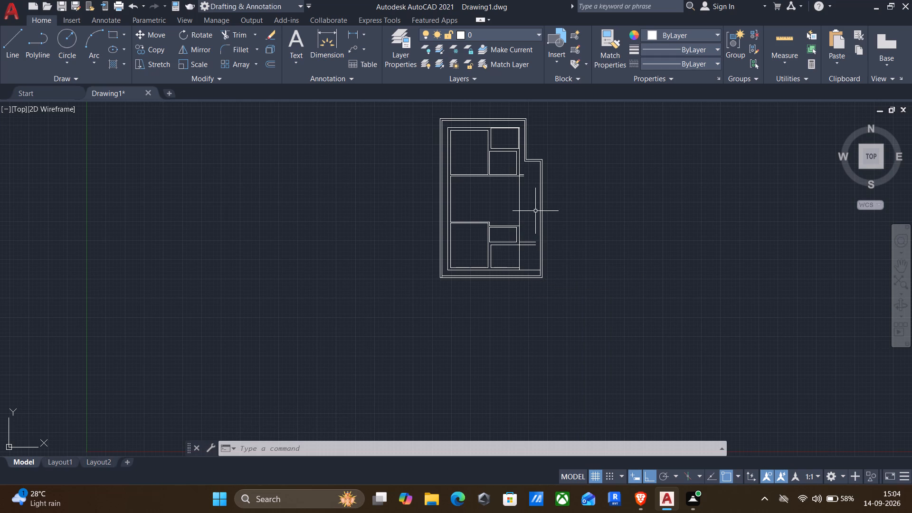
Measure the width of the strip between the new vertical line and the right outer wall.
{"action": "left_click", "coordinate": [792, 31]}
{"action": "scroll", "coordinate": [538, 234], "scroll_direction": "up", "scroll_amount": 1}
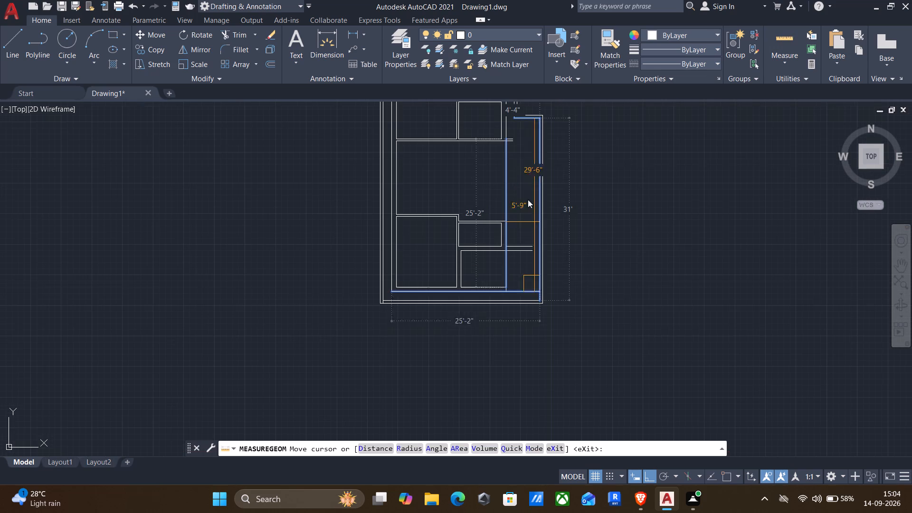
{"action": "scroll", "coordinate": [528, 199], "scroll_direction": "up", "scroll_amount": 2}
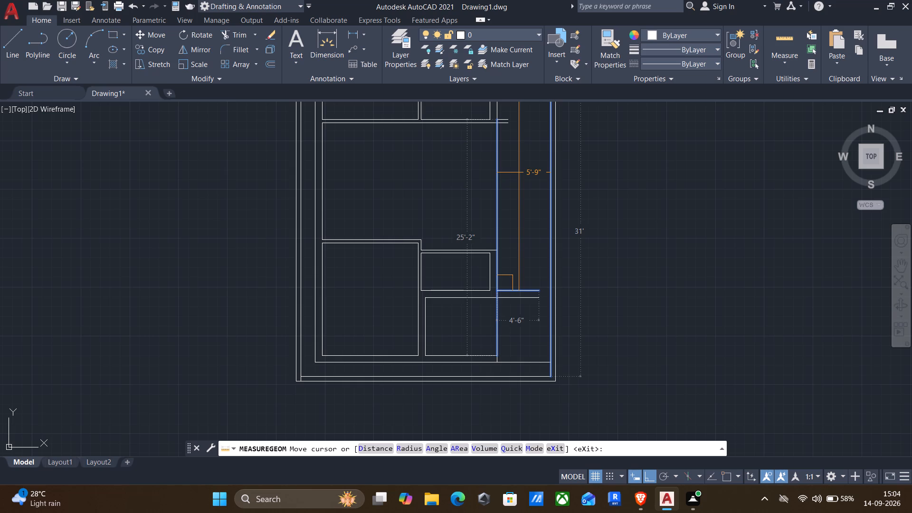
{"action": "key", "text": "Escape"}
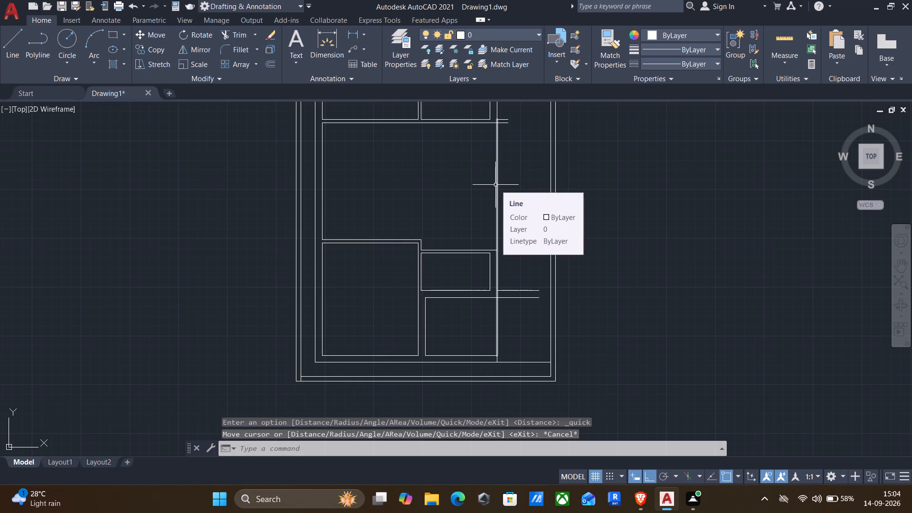
Offset the long vertical line on the middle space's right side 4' towards the right outer wall.
{"action": "key", "text": "o"}
{"action": "key", "text": "Return"}
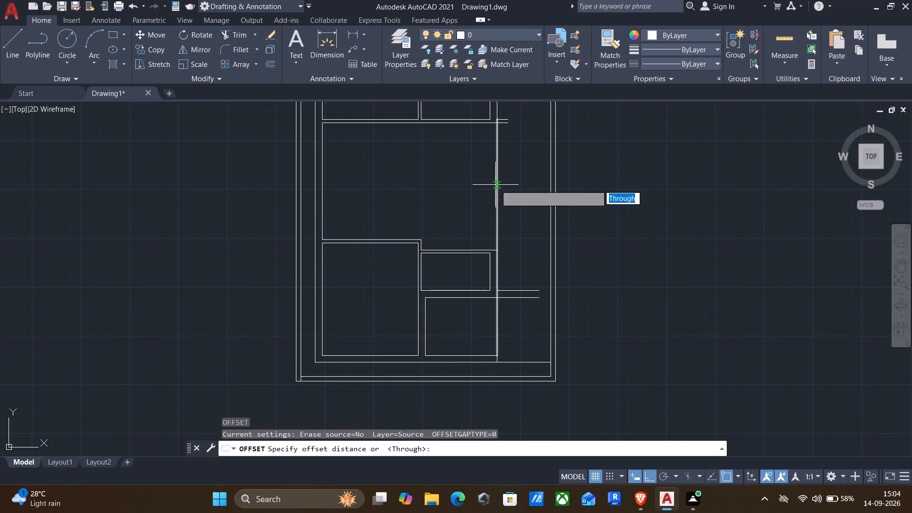
{"action": "left_click_drag", "start_coordinate": [496, 185], "coordinate": [500, 185]}
{"action": "left_click", "coordinate": [522, 175]}
{"action": "left_click", "coordinate": [494, 200]}
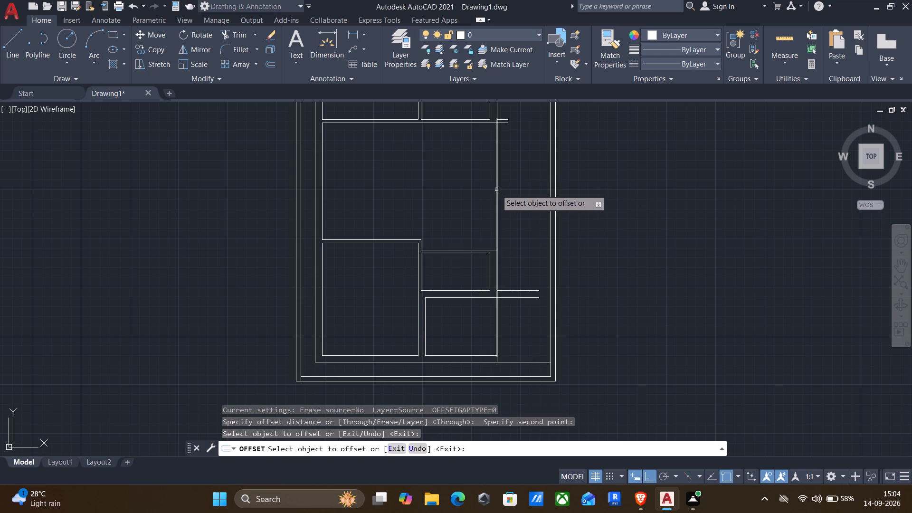
{"action": "left_click", "coordinate": [496, 185]}
{"action": "type", "text": "4'"}
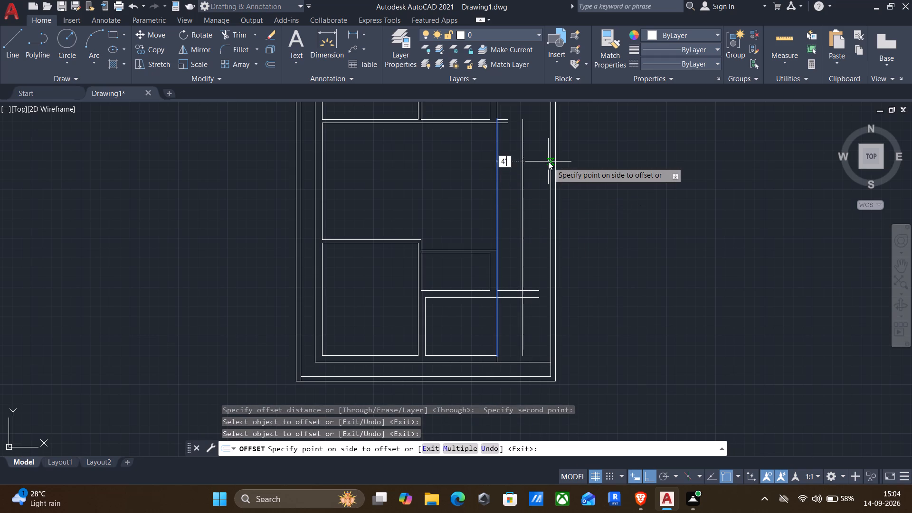
{"action": "key", "text": "Return"}
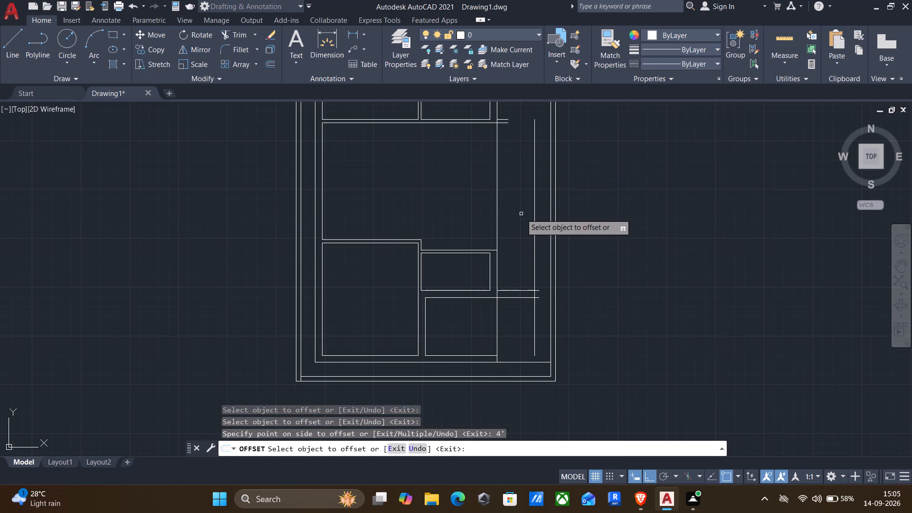
{"action": "middle_click_drag", "start_coordinate": [521, 214], "coordinate": [578, 178]}
{"action": "key", "text": "Escape"}
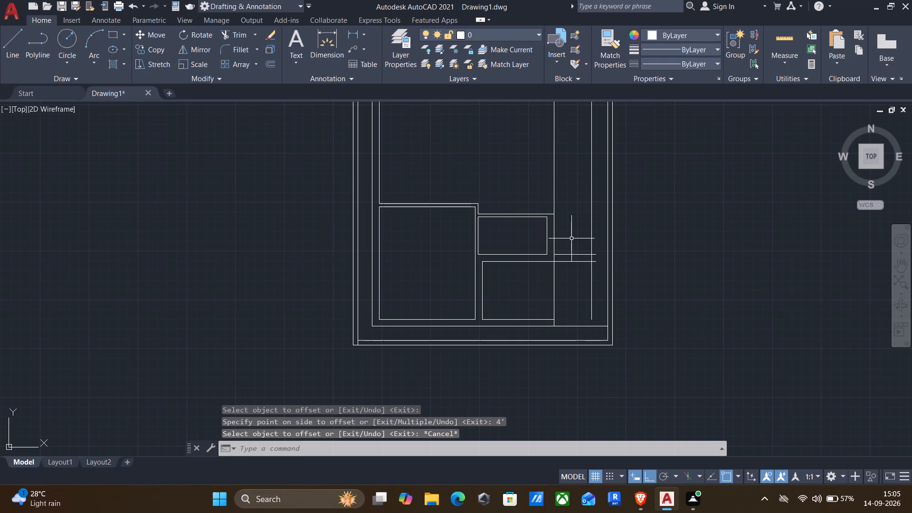
From the original vertical line's foot on the bottom wall line, draw 4" up and a horizontal line towards the offset line.
{"action": "middle_click_drag", "start_coordinate": [550, 344], "coordinate": [559, 294]}
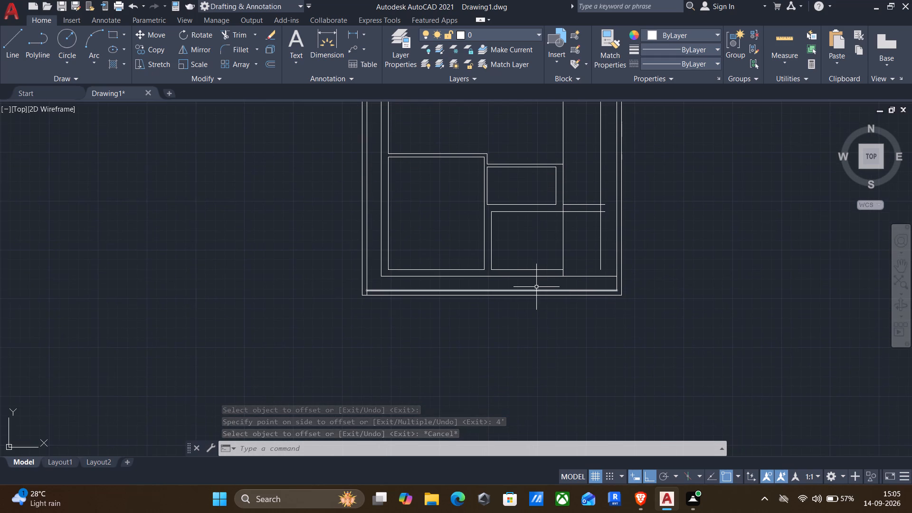
{"action": "scroll", "coordinate": [565, 265], "scroll_direction": "up", "scroll_amount": 3}
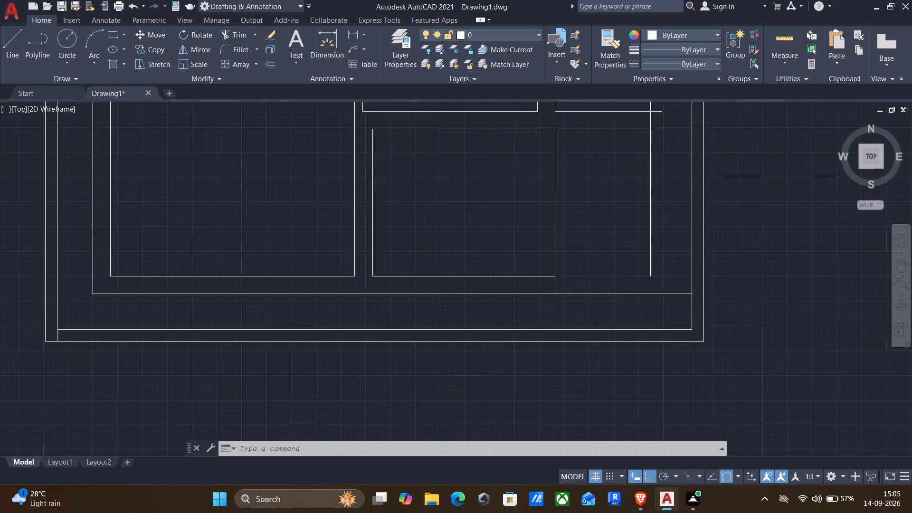
{"action": "key", "text": "l"}
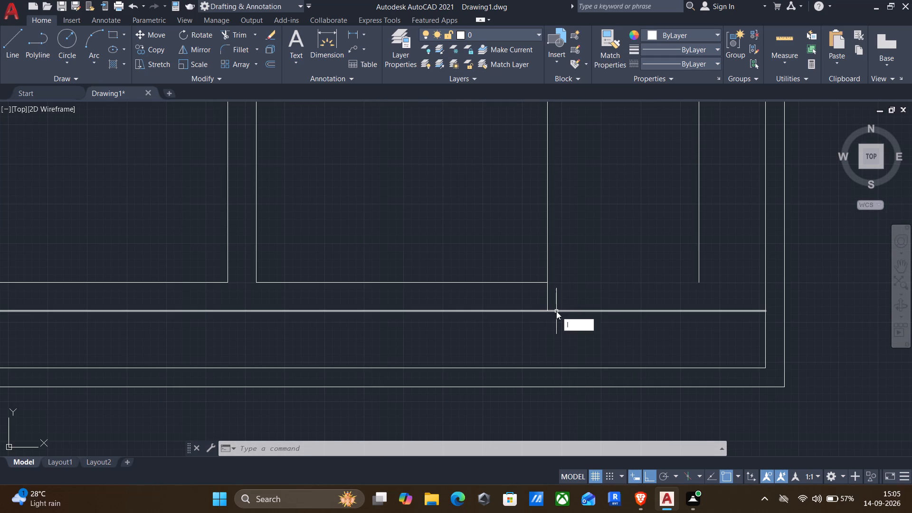
{"action": "key", "text": "Return"}
{"action": "scroll", "coordinate": [550, 317], "scroll_direction": "up", "scroll_amount": 2}
{"action": "left_click_drag", "start_coordinate": [539, 306], "coordinate": [539, 302]}
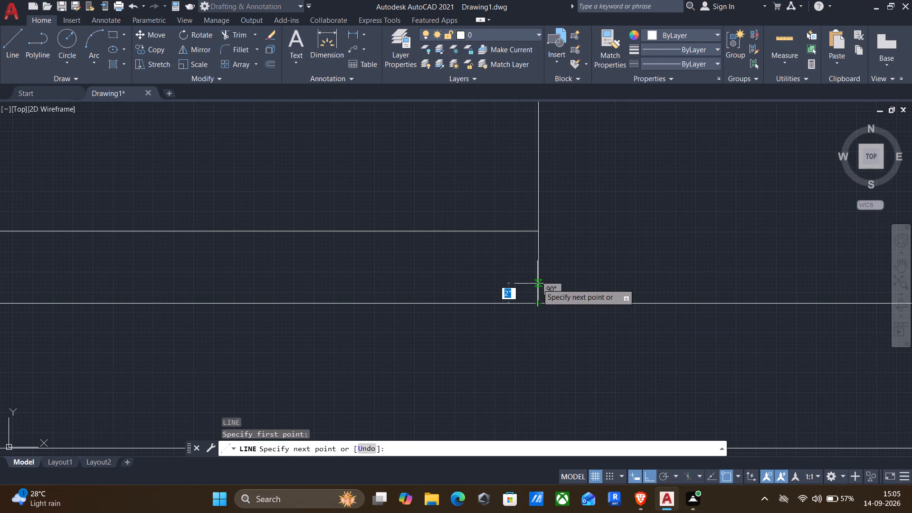
{"action": "type", "text": "4\""}
{"action": "key", "text": "Return"}
{"action": "scroll", "coordinate": [629, 291], "scroll_direction": "down", "scroll_amount": 2}
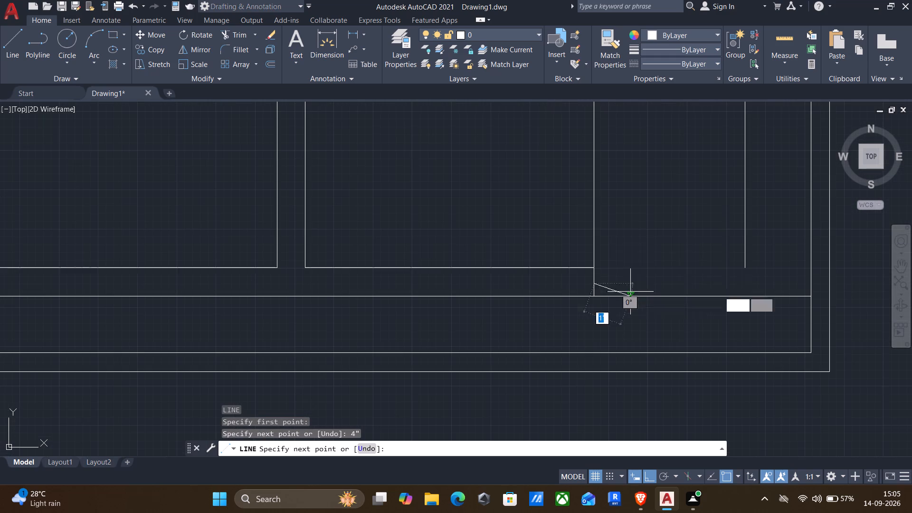
{"action": "left_click", "coordinate": [718, 279]}
{"action": "key", "text": "Return"}
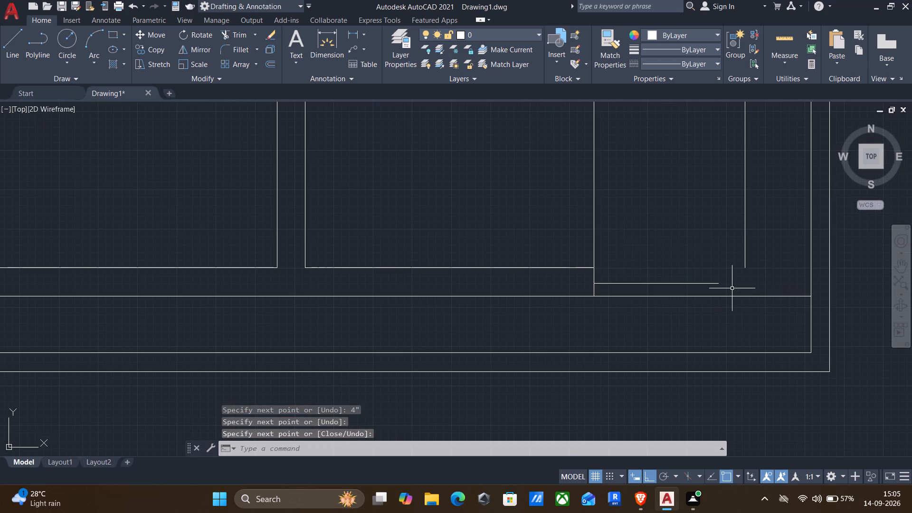
Extend the offset vertical line down to the bottom wall line.
{"action": "type", "text": "ex"}
{"action": "key", "text": "Return"}
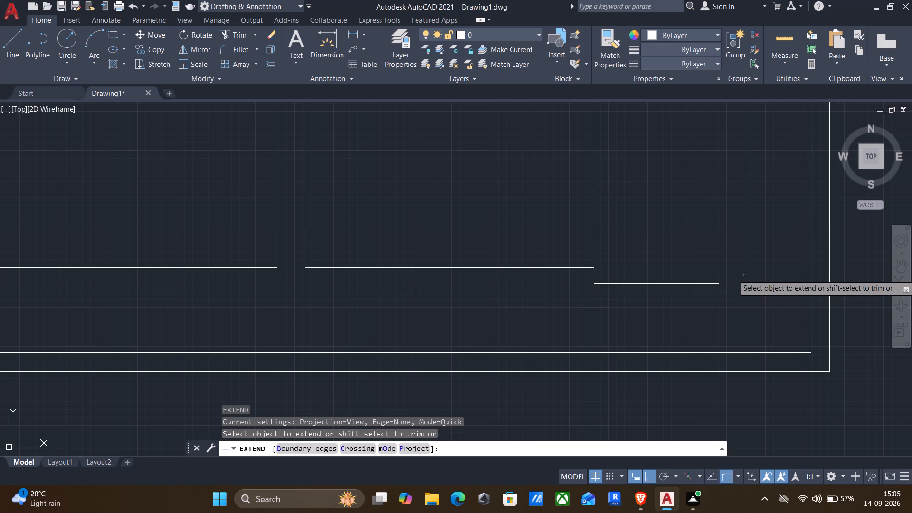
{"action": "left_click", "coordinate": [745, 261]}
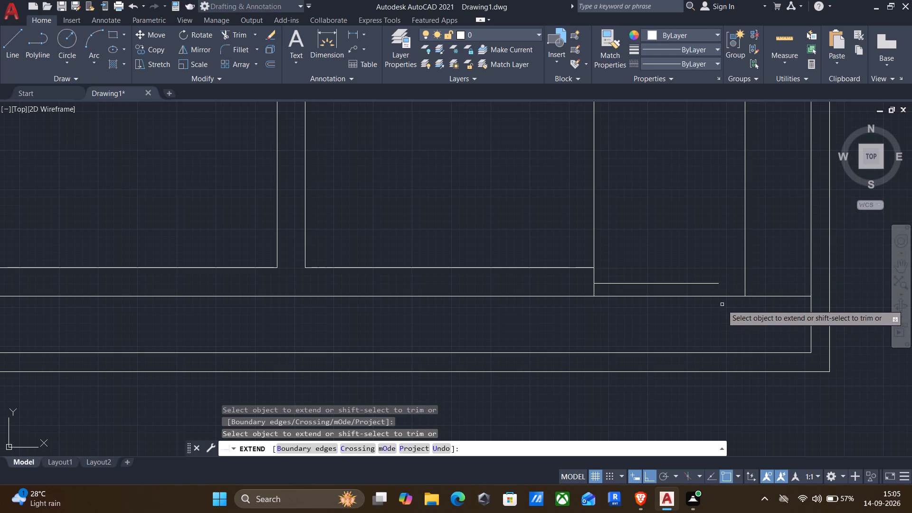
{"action": "key", "text": "Escape"}
Trim the bottom wall line's end that runs past the offset vertical line towards the outer wall.
{"action": "key", "text": "r"}
{"action": "key", "text": "BackSpace"}
{"action": "key", "text": "BackSpace"}
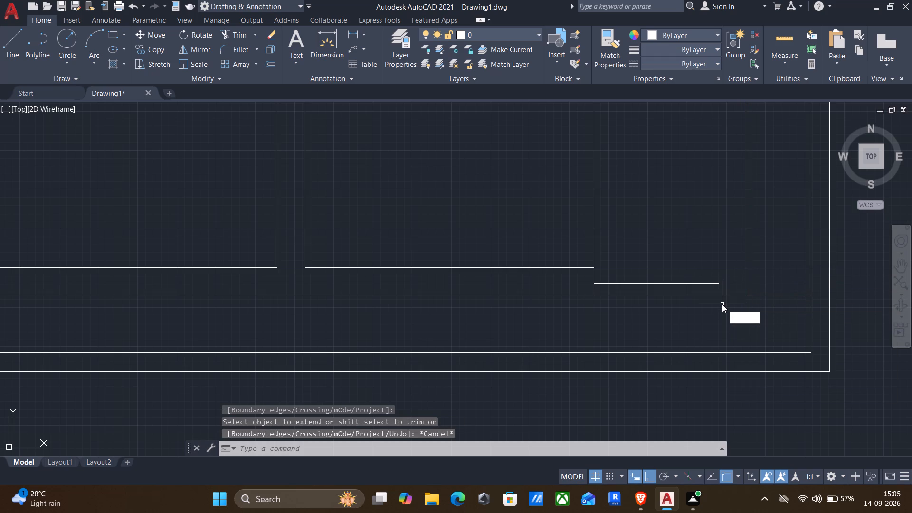
{"action": "type", "text": "tr"}
{"action": "key", "text": "Return"}
{"action": "left_click_drag", "start_coordinate": [762, 285], "coordinate": [760, 321]}
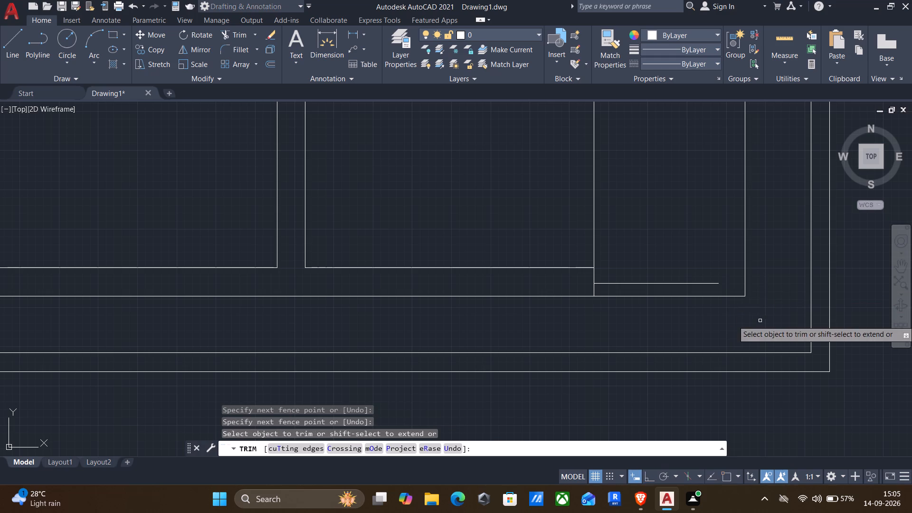
{"action": "key", "text": "Escape"}
Extend the short horizontal line above the bottom wall line to the offset vertical line.
{"action": "type", "text": "es"}
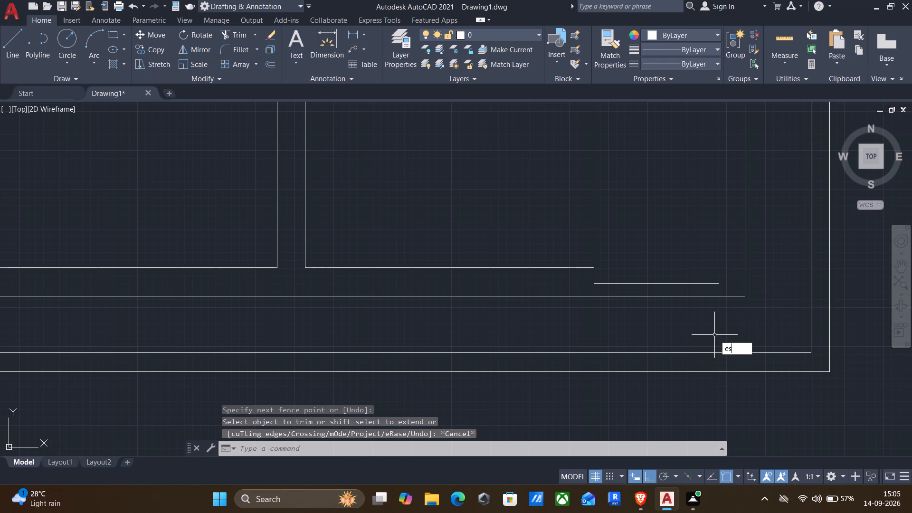
{"action": "key", "text": "BackSpace"}
{"action": "key", "text": "BackSpace"}
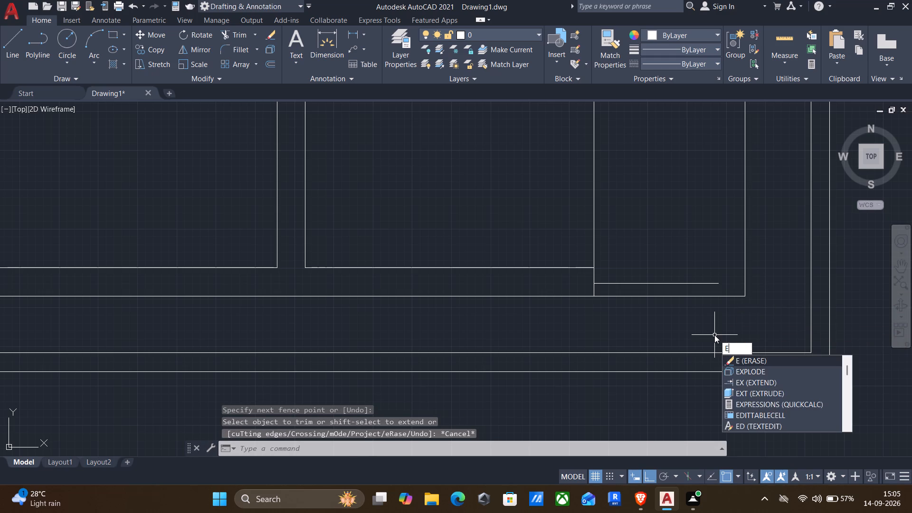
{"action": "key", "text": "x"}
{"action": "key", "text": "Return"}
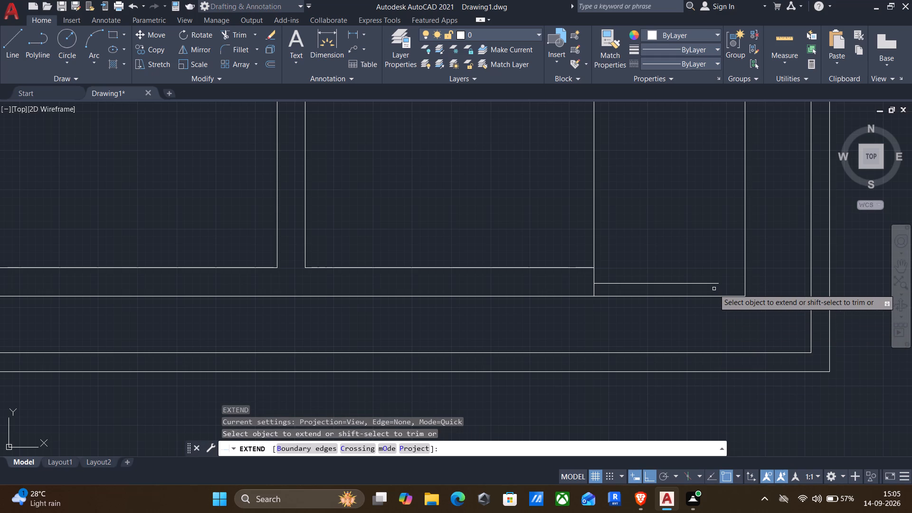
{"action": "left_click", "coordinate": [712, 285]}
{"action": "scroll", "coordinate": [697, 285], "scroll_direction": "down", "scroll_amount": 2}
{"action": "middle_click_drag", "start_coordinate": [777, 275], "coordinate": [737, 297]}
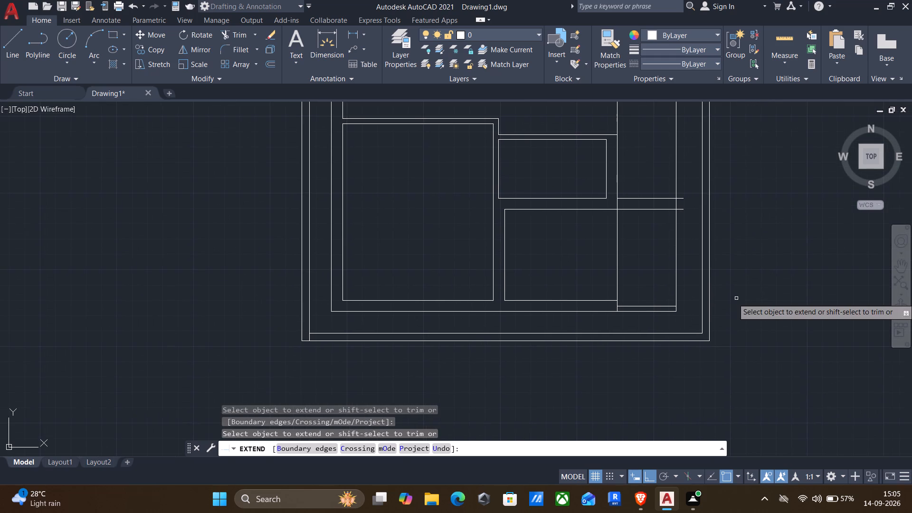
{"action": "key", "text": "Escape"}
Trim the ends of the two horizontal wall lines above the lower-right room where they overshoot the offset vertical line.
{"action": "type", "text": "tr"}
{"action": "key", "text": "Return"}
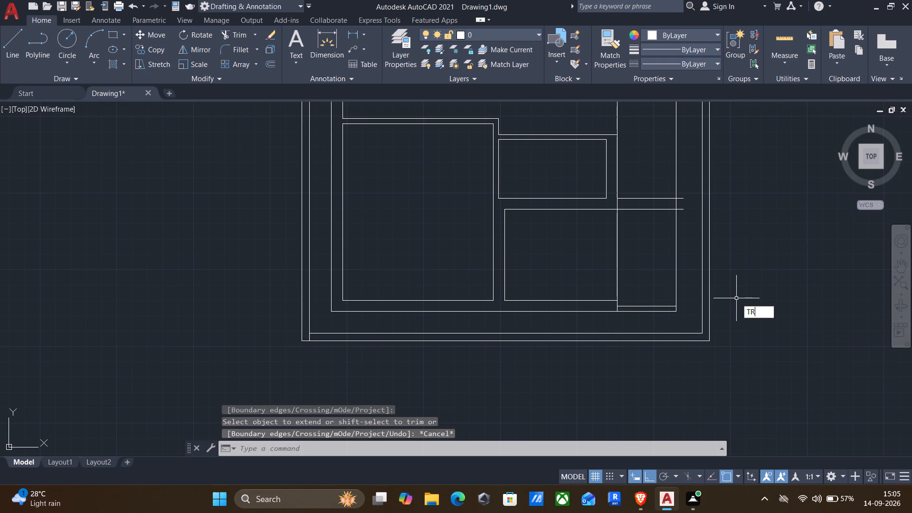
{"action": "scroll", "coordinate": [692, 218], "scroll_direction": "up", "scroll_amount": 3}
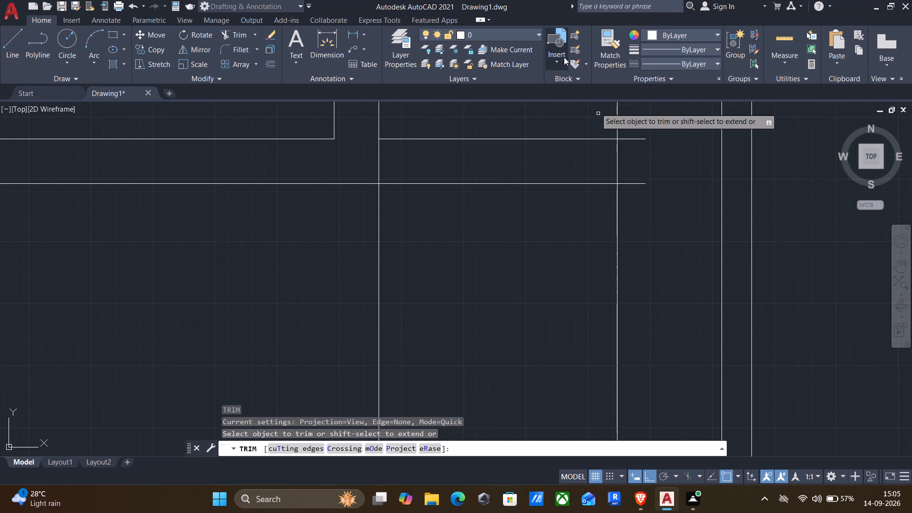
{"action": "left_click_drag", "start_coordinate": [630, 125], "coordinate": [631, 201]}
{"action": "scroll", "coordinate": [631, 202], "scroll_direction": "down", "scroll_amount": 2}
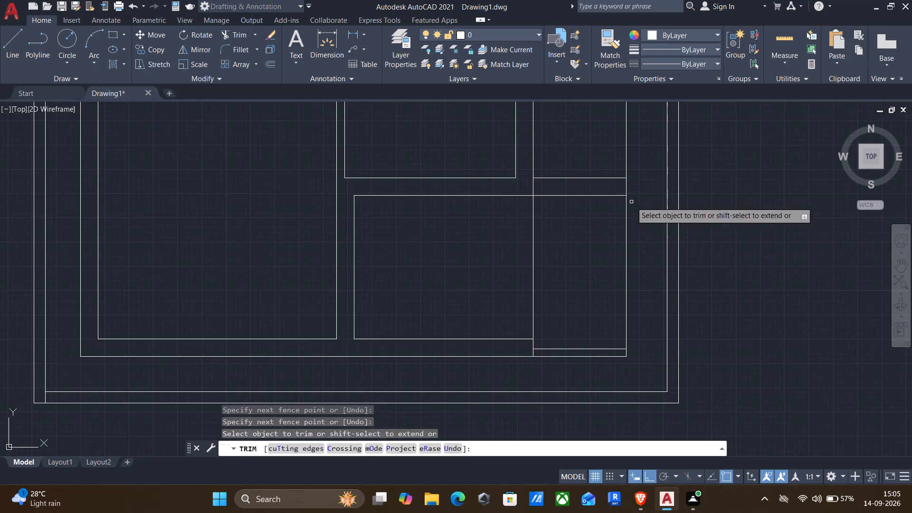
{"action": "scroll", "coordinate": [584, 224], "scroll_direction": "down", "scroll_amount": 2}
{"action": "middle_click_drag", "start_coordinate": [734, 190], "coordinate": [682, 322]}
{"action": "middle_click_drag", "start_coordinate": [682, 223], "coordinate": [682, 222]}
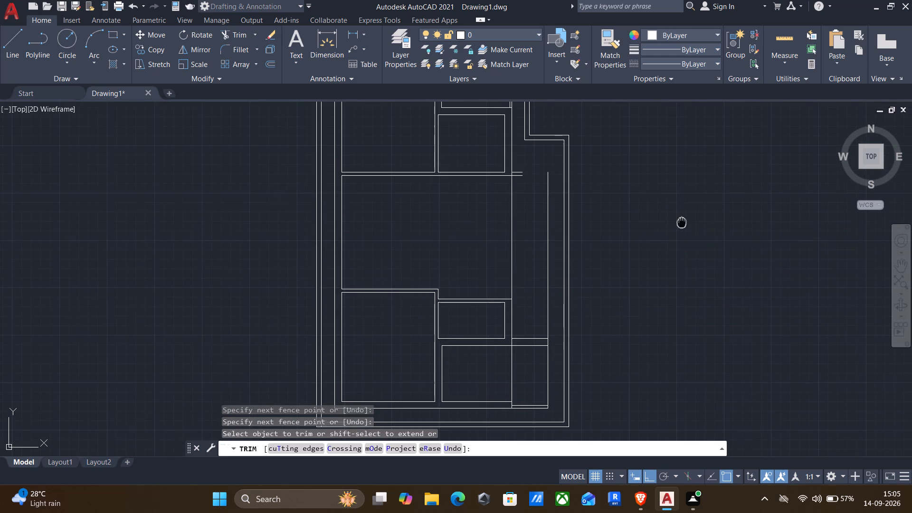
{"action": "middle_click_drag", "start_coordinate": [682, 222], "coordinate": [711, 119]}
{"action": "middle_click_drag", "start_coordinate": [710, 167], "coordinate": [697, 268]}
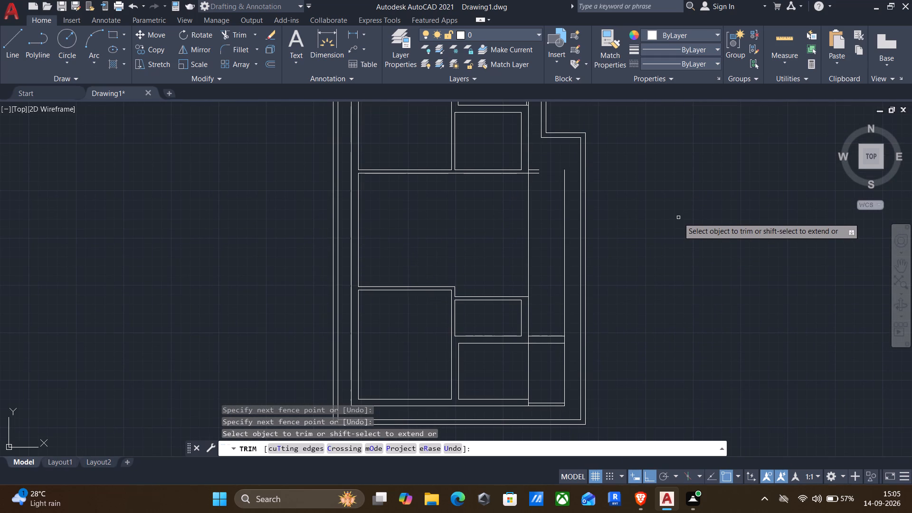
{"action": "key", "text": "Escape"}
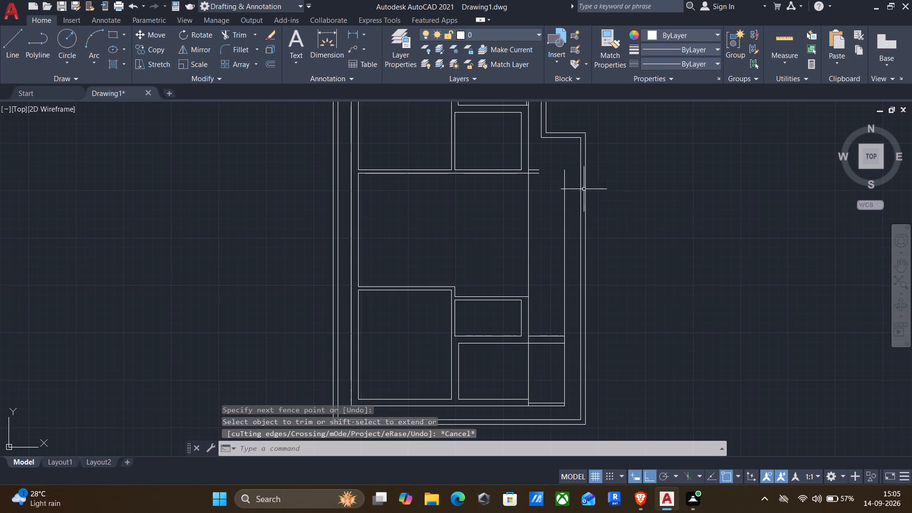
Fillet the middle space's top line and the offset vertical line into a square corner.
{"action": "scroll", "coordinate": [542, 174], "scroll_direction": "up", "scroll_amount": 2}
{"action": "key", "text": "f"}
{"action": "key", "text": "Return"}
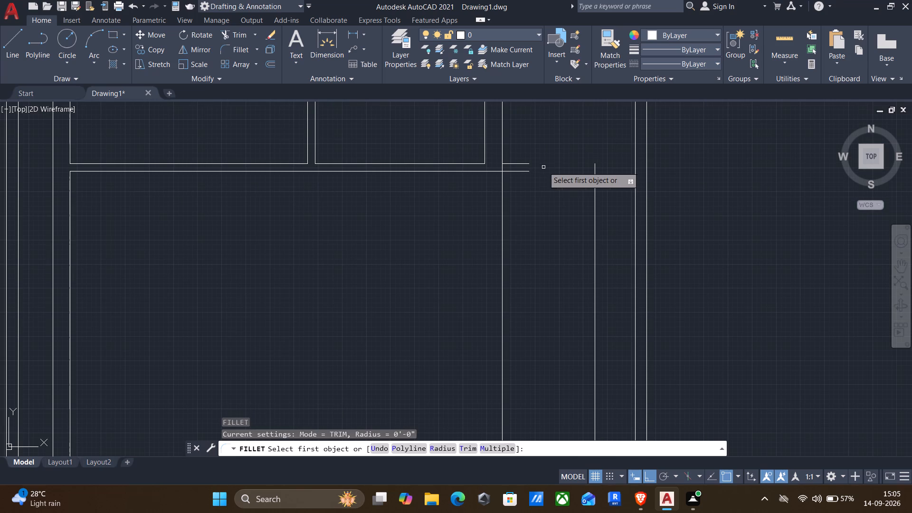
{"action": "left_click", "coordinate": [520, 172]}
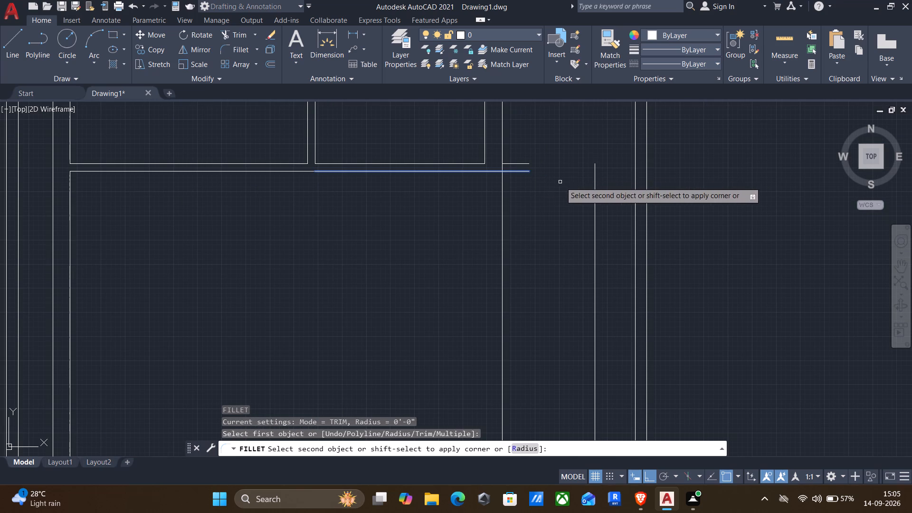
{"action": "left_click", "coordinate": [593, 209]}
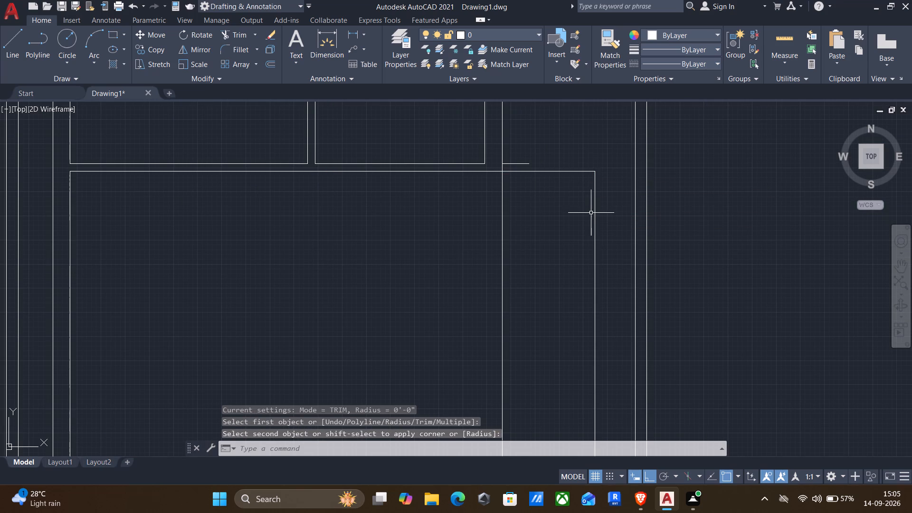
Delete the short leftover horizontal line just above the middle space's top line, beside the upper small room.
{"action": "left_click", "coordinate": [521, 161]}
{"action": "scroll", "coordinate": [517, 174], "scroll_direction": "up", "scroll_amount": 2}
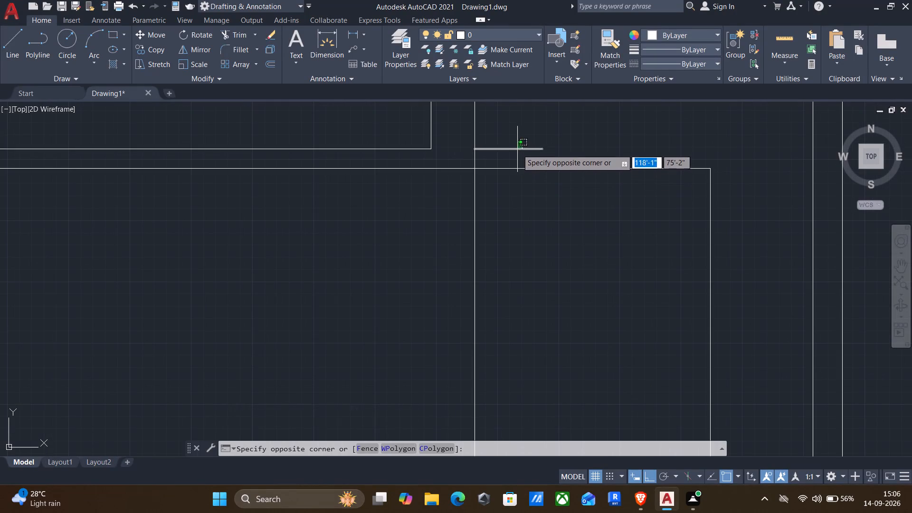
{"action": "left_click", "coordinate": [517, 149]}
{"action": "key", "text": "Delete"}
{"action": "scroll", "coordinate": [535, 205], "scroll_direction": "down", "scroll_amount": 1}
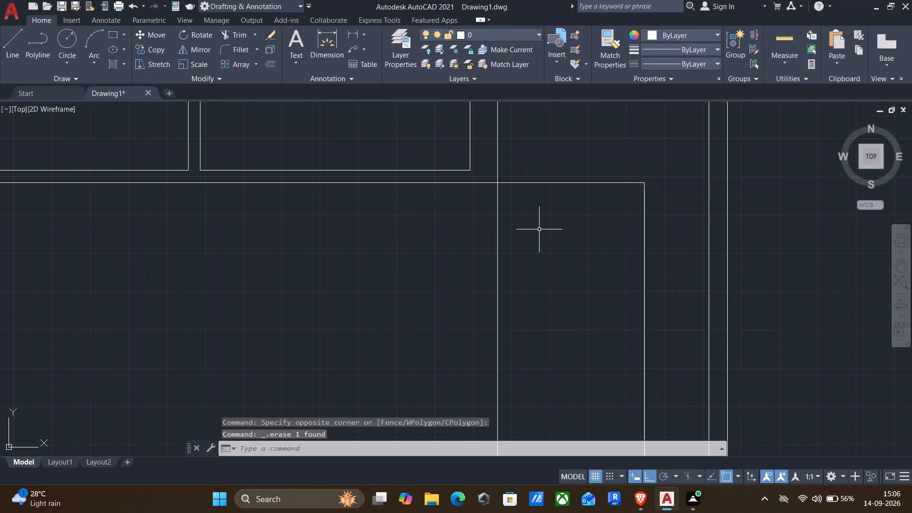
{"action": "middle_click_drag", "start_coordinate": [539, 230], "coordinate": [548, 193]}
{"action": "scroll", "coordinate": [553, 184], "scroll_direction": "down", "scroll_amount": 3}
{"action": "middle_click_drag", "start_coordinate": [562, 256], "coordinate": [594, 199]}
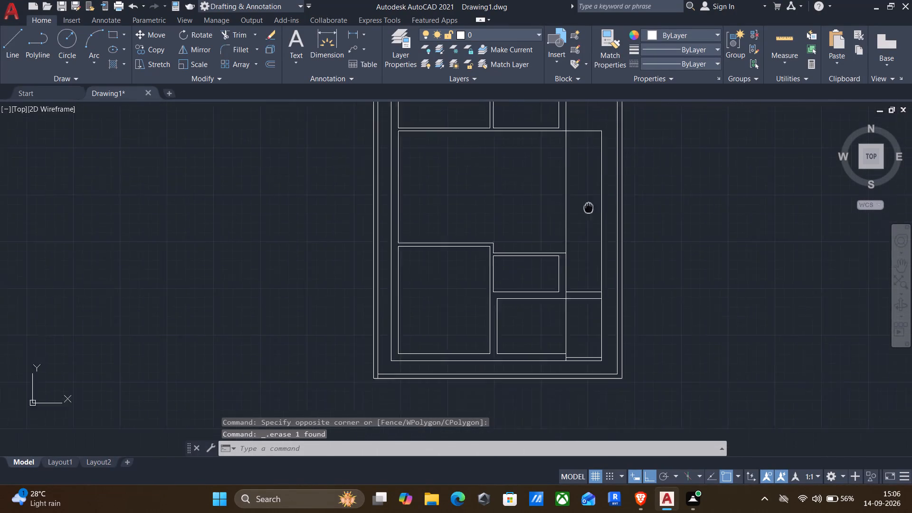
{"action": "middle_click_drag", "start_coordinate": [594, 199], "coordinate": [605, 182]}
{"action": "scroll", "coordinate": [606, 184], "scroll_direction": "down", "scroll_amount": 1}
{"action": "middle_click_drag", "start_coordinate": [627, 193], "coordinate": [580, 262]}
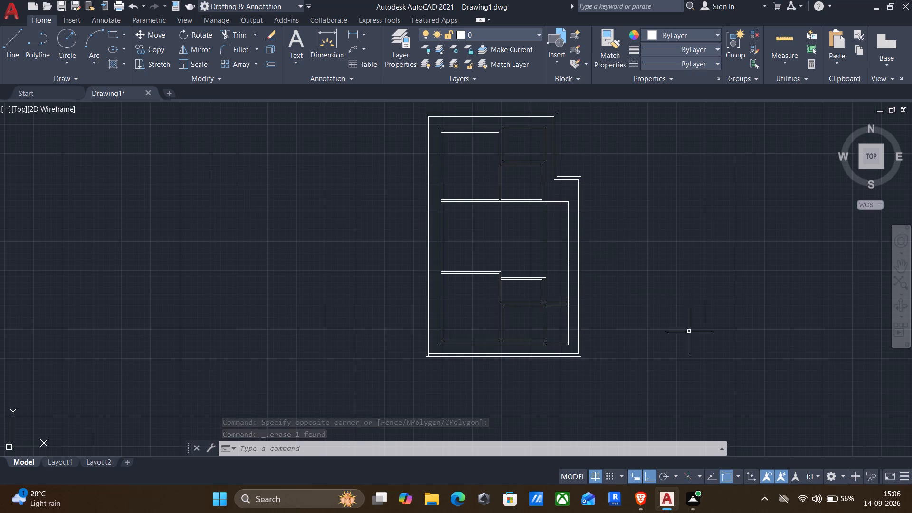
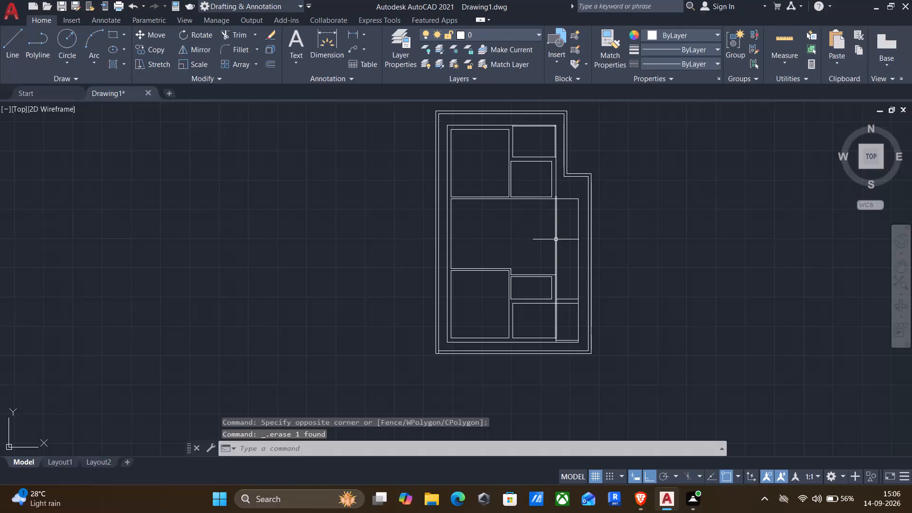
Trim the two horizontal wall line segments crossing the strip between the lower-right room and the offset vertical line.
{"action": "middle_click_drag", "start_coordinate": [535, 299], "coordinate": [551, 250]}
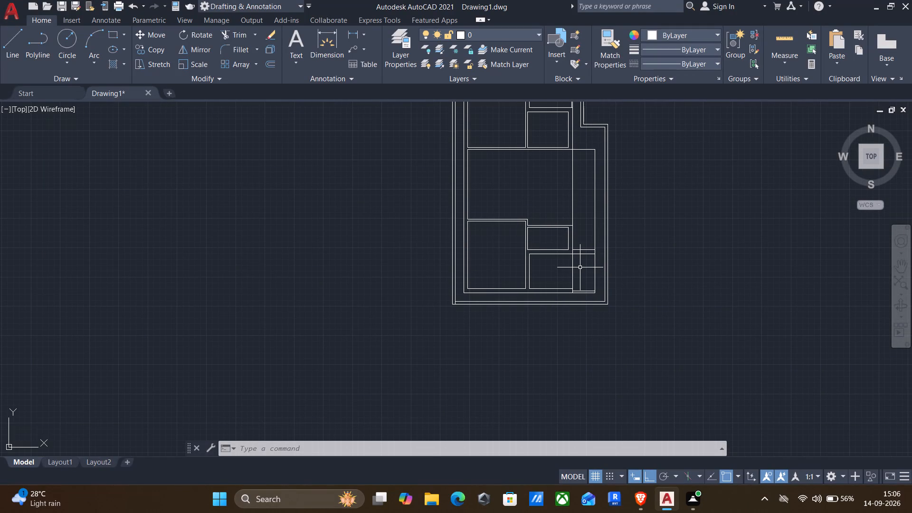
{"action": "scroll", "coordinate": [580, 267], "scroll_direction": "up", "scroll_amount": 2}
{"action": "left_click", "coordinate": [595, 262]}
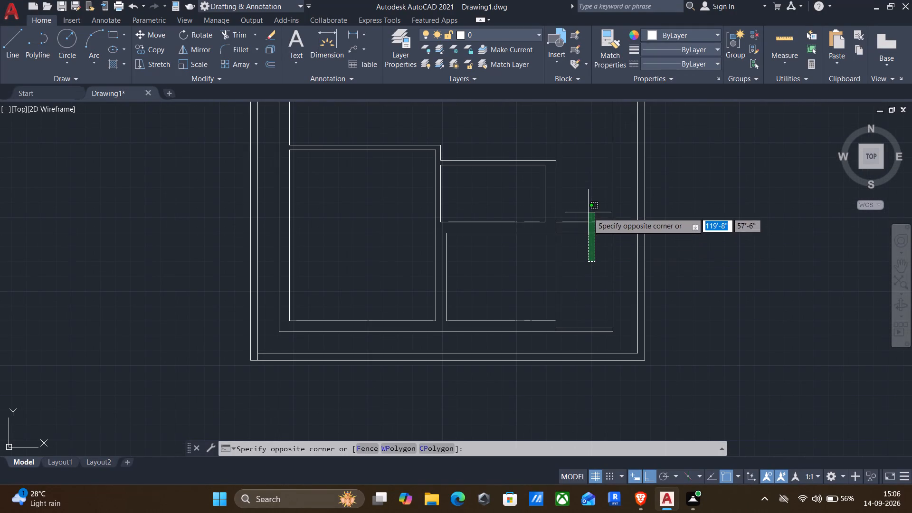
{"action": "left_click", "coordinate": [587, 280]}
{"action": "type", "text": "tr"}
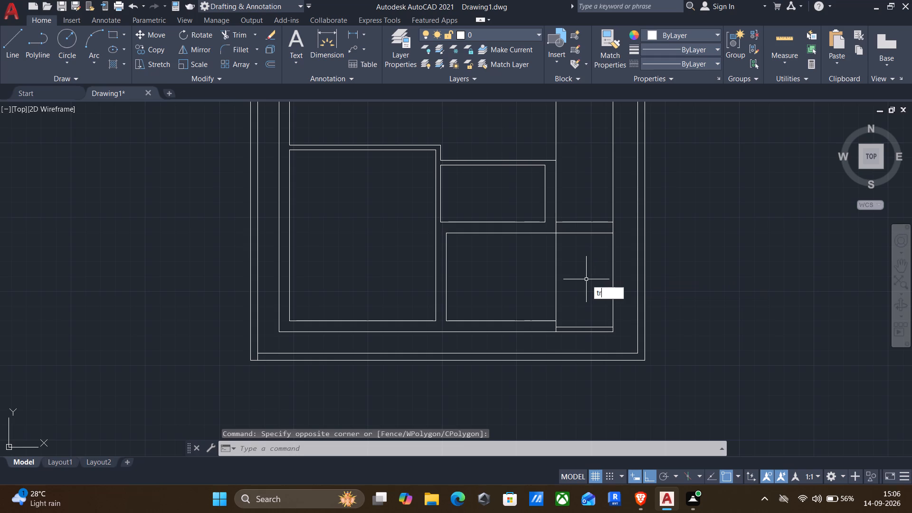
{"action": "key", "text": "Return"}
{"action": "left_click_drag", "start_coordinate": [582, 197], "coordinate": [585, 258]}
{"action": "scroll", "coordinate": [583, 259], "scroll_direction": "down", "scroll_amount": 1}
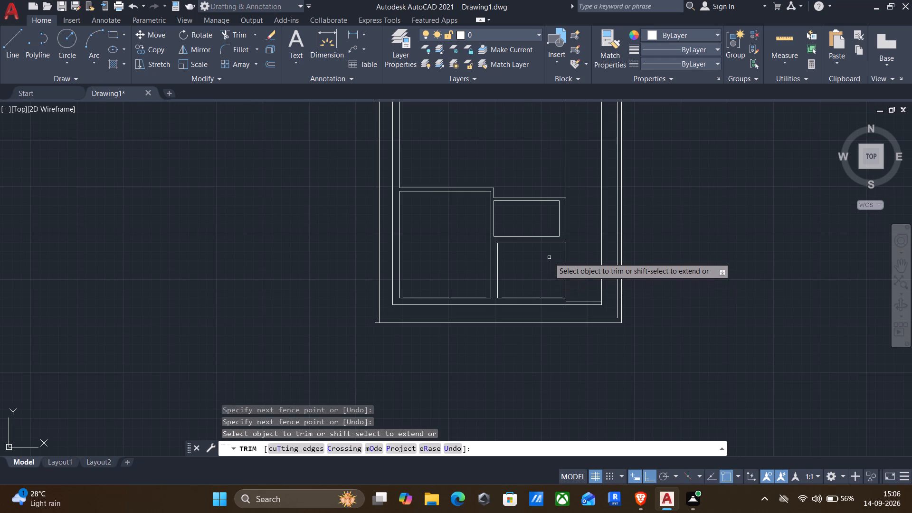
{"action": "key", "text": "Escape"}
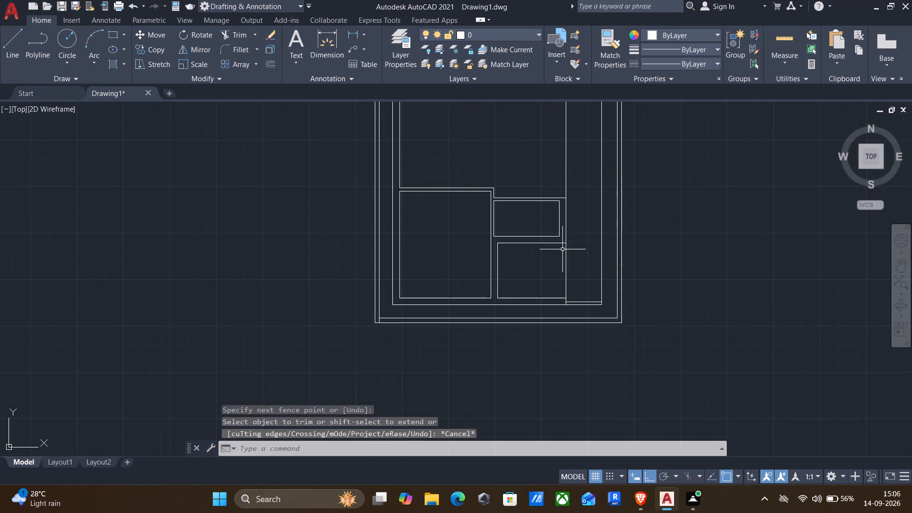
Draw a vertical line closing the lower-right room's right side, from its top line's end to its bottom line's end.
{"action": "key", "text": "l"}
{"action": "key", "text": "Return"}
{"action": "scroll", "coordinate": [565, 255], "scroll_direction": "up", "scroll_amount": 2}
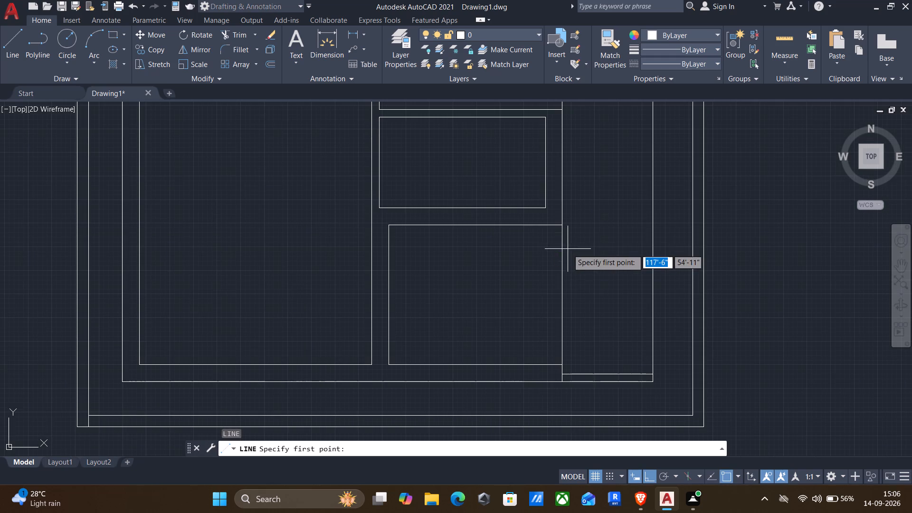
{"action": "left_click_drag", "start_coordinate": [562, 224], "coordinate": [562, 229]}
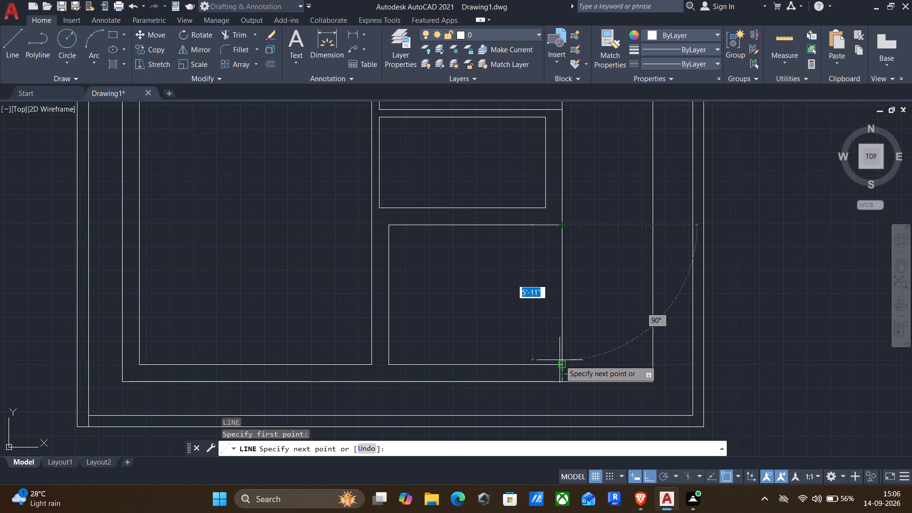
{"action": "left_click", "coordinate": [560, 362]}
{"action": "key", "text": "Return"}
Offset the lower-right room's new closing line 10" into the room.
{"action": "key", "text": "o"}
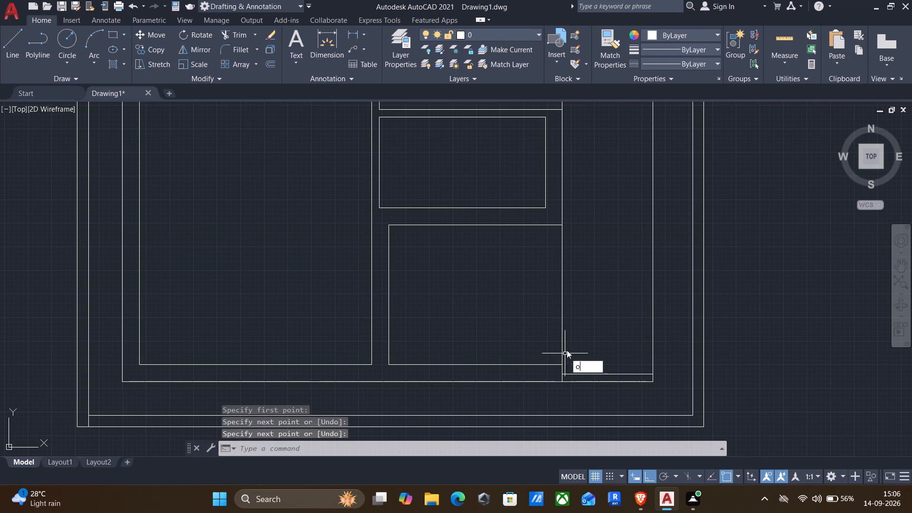
{"action": "key", "text": "Return"}
{"action": "left_click", "coordinate": [566, 320]}
{"action": "left_click", "coordinate": [550, 332]}
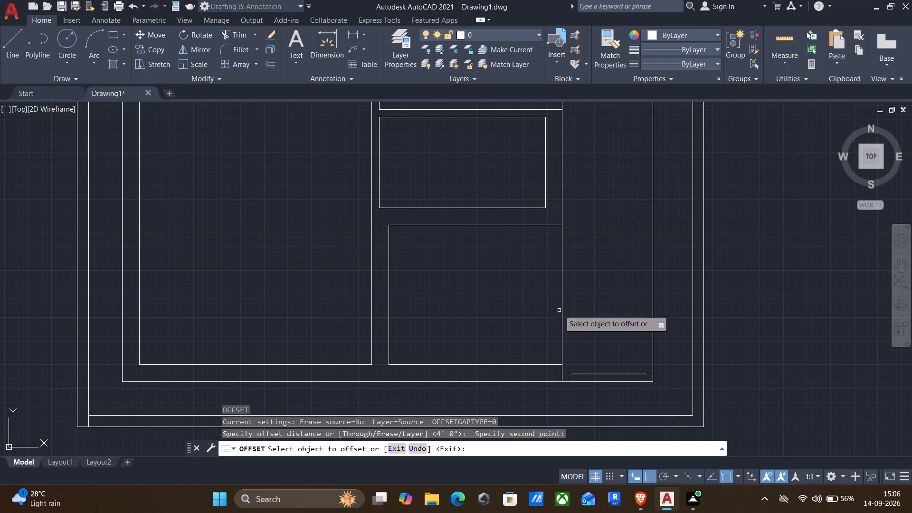
{"action": "left_click", "coordinate": [561, 306]}
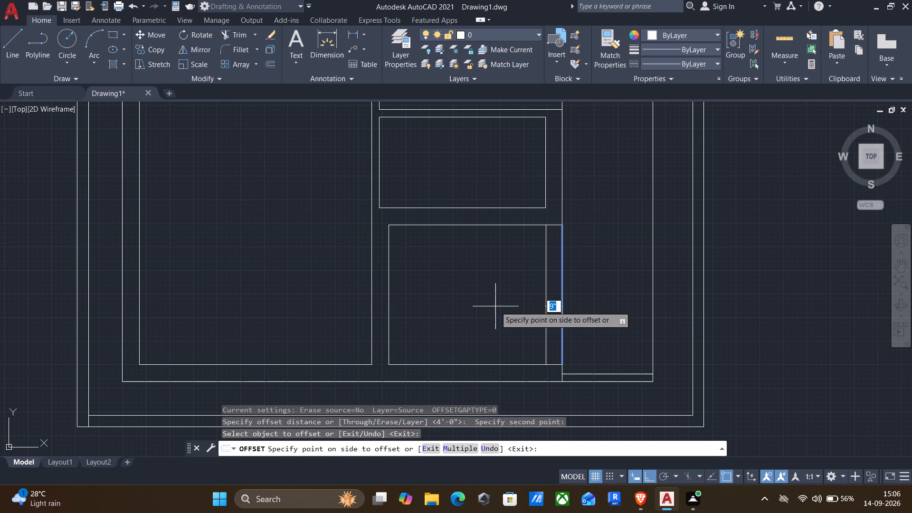
{"action": "type", "text": "10"}
{"action": "key", "text": "shift+quotedbl"}
{"action": "key", "text": "Return"}
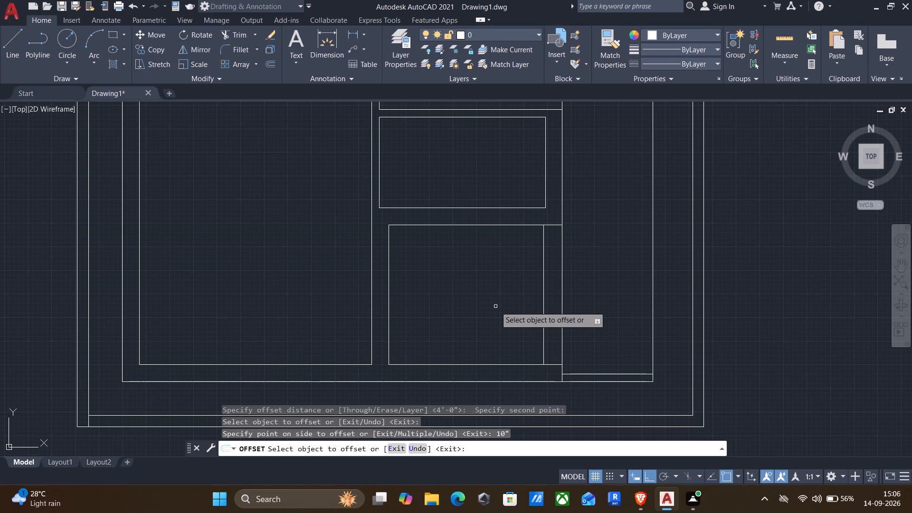
Offset each newest vertical line another 10" into the lower-right room, adding two more parallel lines.
{"action": "left_click", "coordinate": [542, 276]}
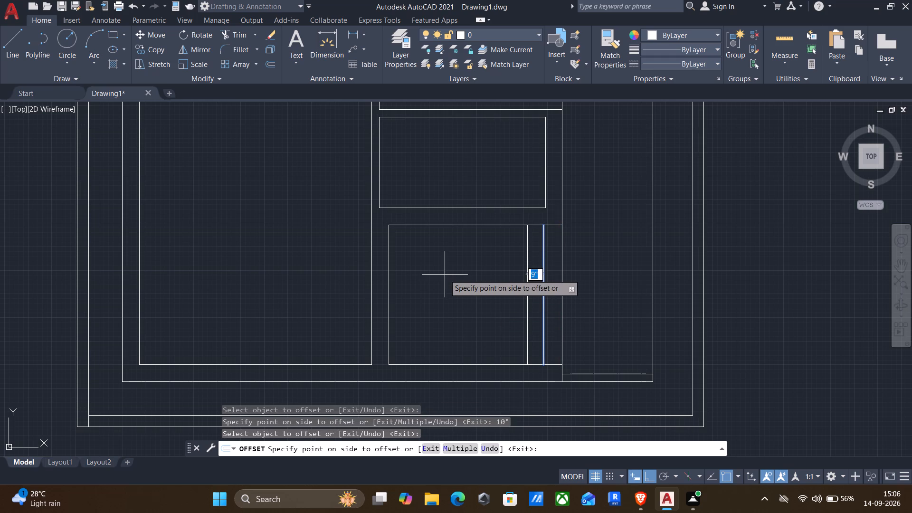
{"action": "key", "text": "1"}
{"action": "key", "text": "0"}
{"action": "key", "text": "shift+quotedbl"}
{"action": "key", "text": "Return"}
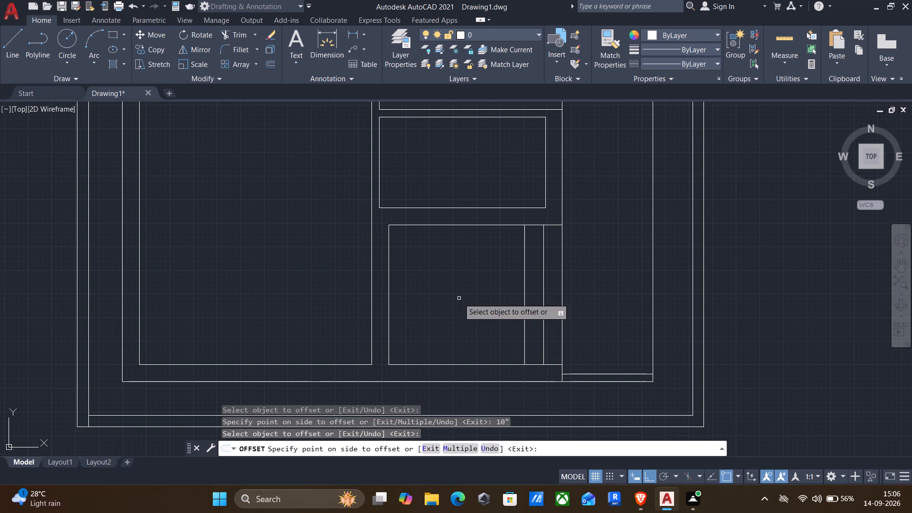
{"action": "left_click", "coordinate": [522, 283]}
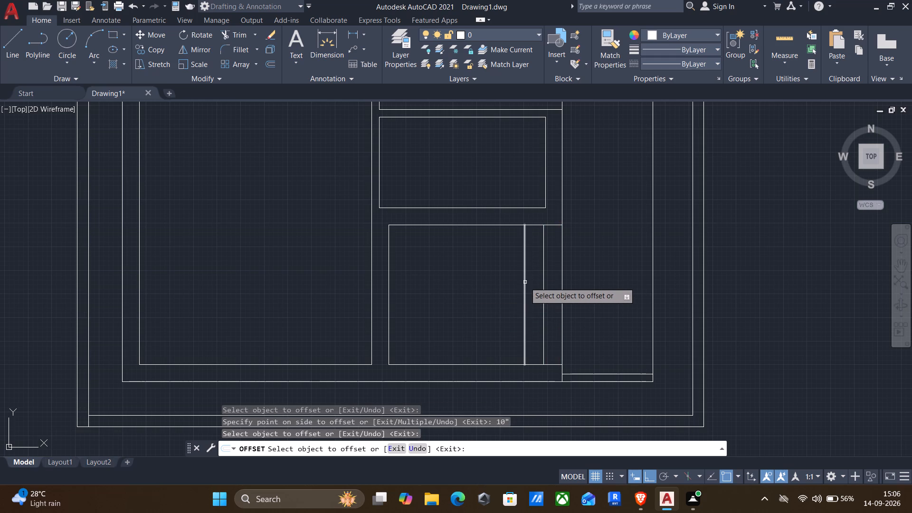
{"action": "left_click", "coordinate": [525, 282]}
{"action": "type", "text": "10\""}
{"action": "key", "text": "Return"}
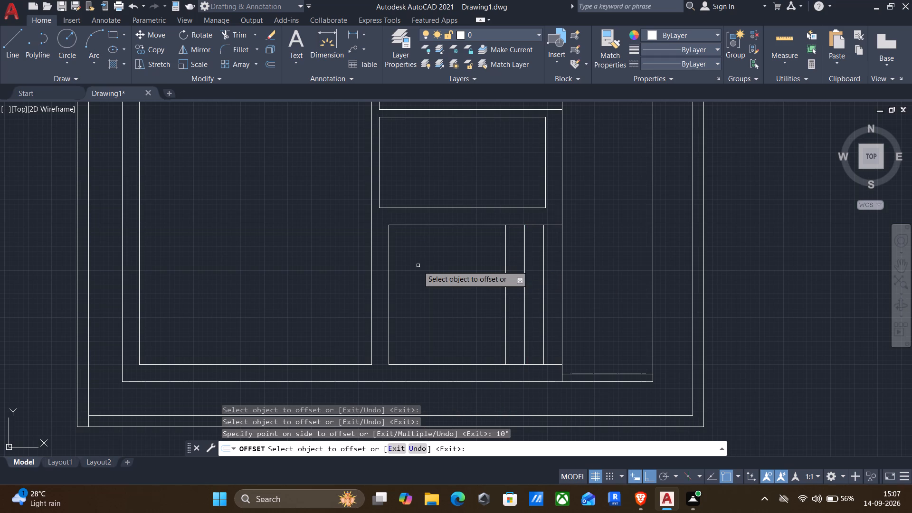
{"action": "scroll", "coordinate": [430, 276], "scroll_direction": "down", "scroll_amount": 1}
{"action": "key", "text": "Escape"}
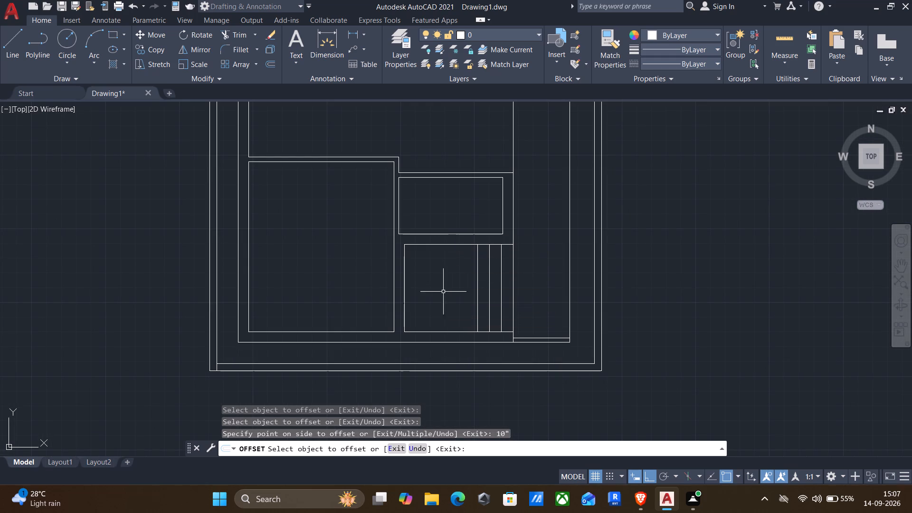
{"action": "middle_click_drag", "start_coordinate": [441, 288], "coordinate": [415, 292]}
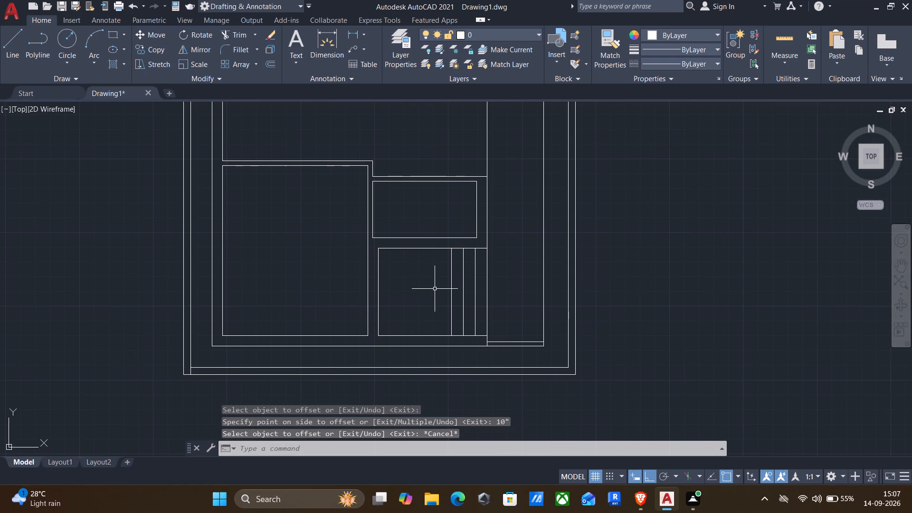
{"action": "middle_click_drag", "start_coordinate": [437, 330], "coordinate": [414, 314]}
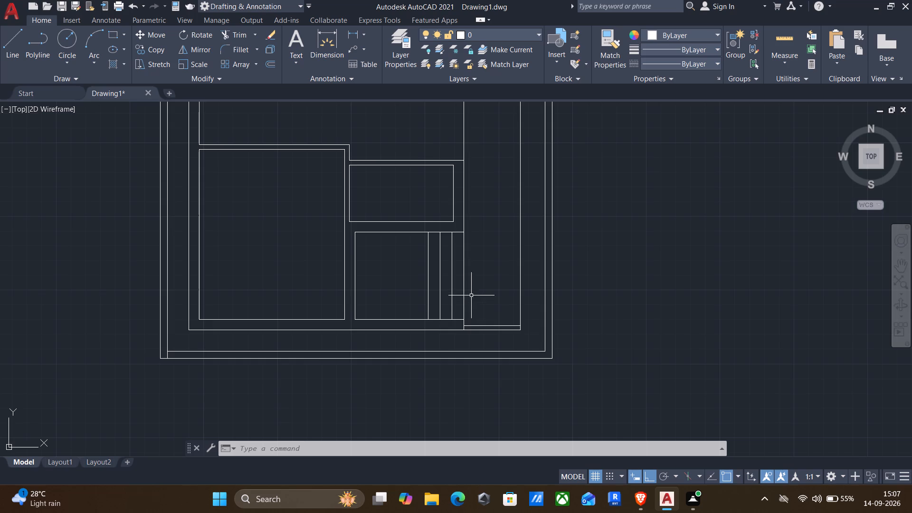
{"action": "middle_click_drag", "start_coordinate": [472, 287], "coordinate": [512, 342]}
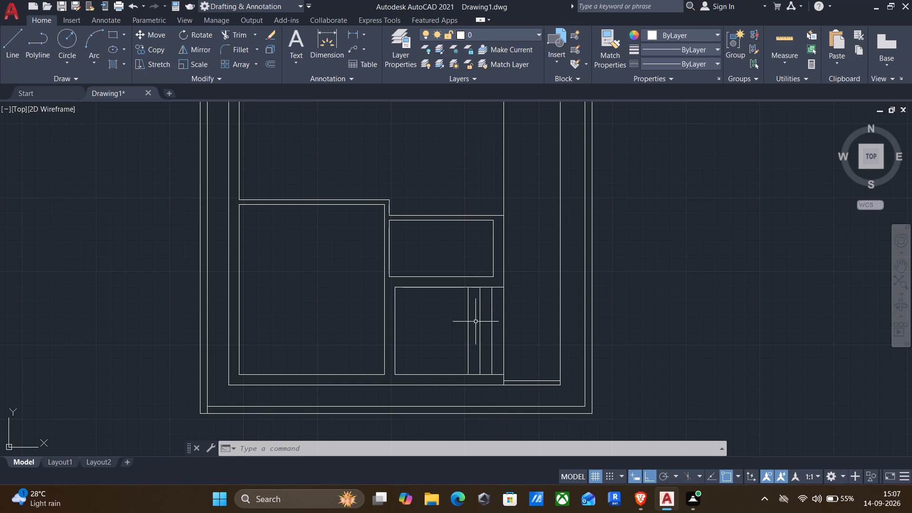
Draw a 1' by 1' square in the empty space to the right of the floor plan.
{"action": "scroll", "coordinate": [475, 326], "scroll_direction": "down", "scroll_amount": 2}
{"action": "middle_click_drag", "start_coordinate": [676, 246], "coordinate": [599, 257]}
{"action": "key", "text": "r"}
{"action": "type", "text": "ec"}
{"action": "key", "text": "Return"}
{"action": "left_click", "coordinate": [582, 204]}
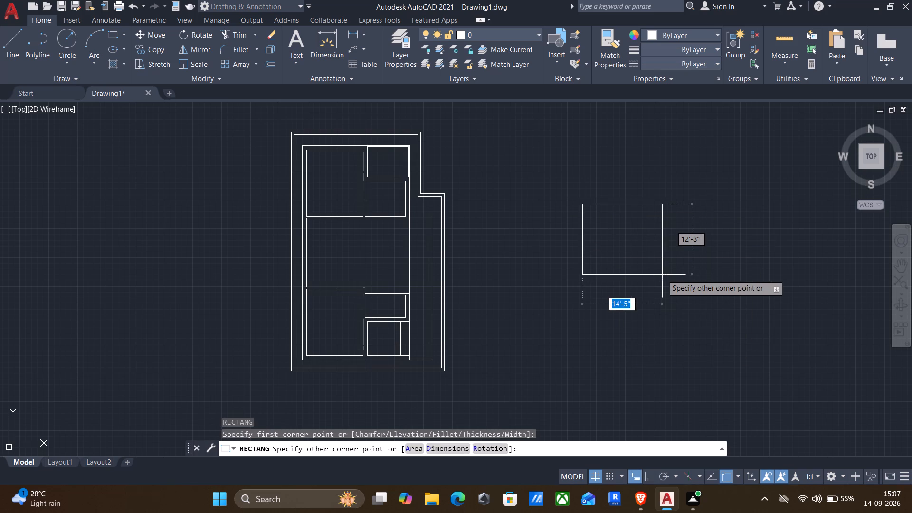
{"action": "type", "text": "1',1'"}
{"action": "key", "text": "Return"}
With Ortho off, copy the 1' square by its top-left corner onto the outer wall's top-left corner.
{"action": "left_click_drag", "start_coordinate": [541, 158], "coordinate": [547, 187]}
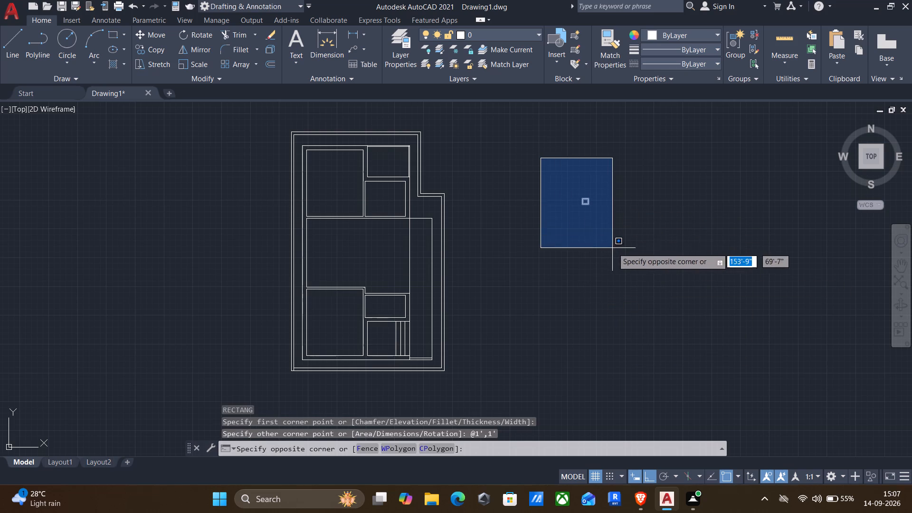
{"action": "left_click", "coordinate": [615, 248]}
{"action": "key", "text": "c"}
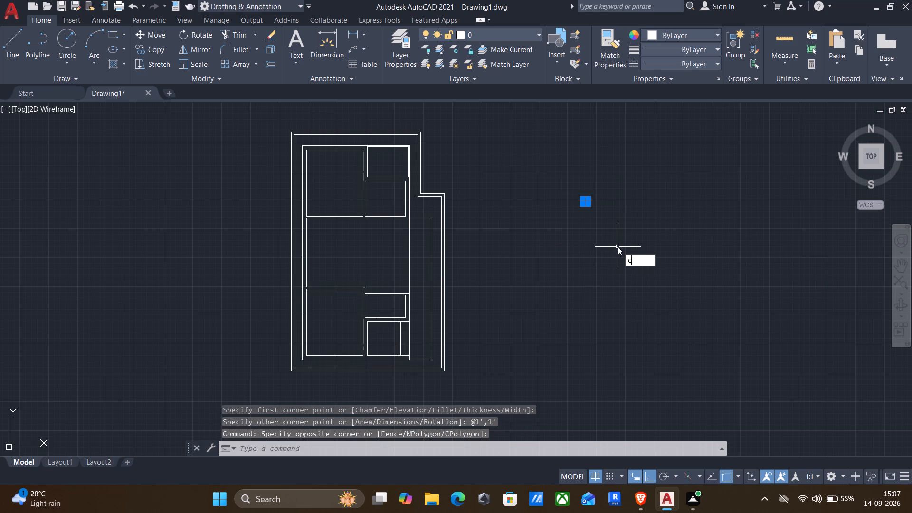
{"action": "key", "text": "o"}
{"action": "key", "text": "Return"}
{"action": "scroll", "coordinate": [577, 184], "scroll_direction": "up", "scroll_amount": 3}
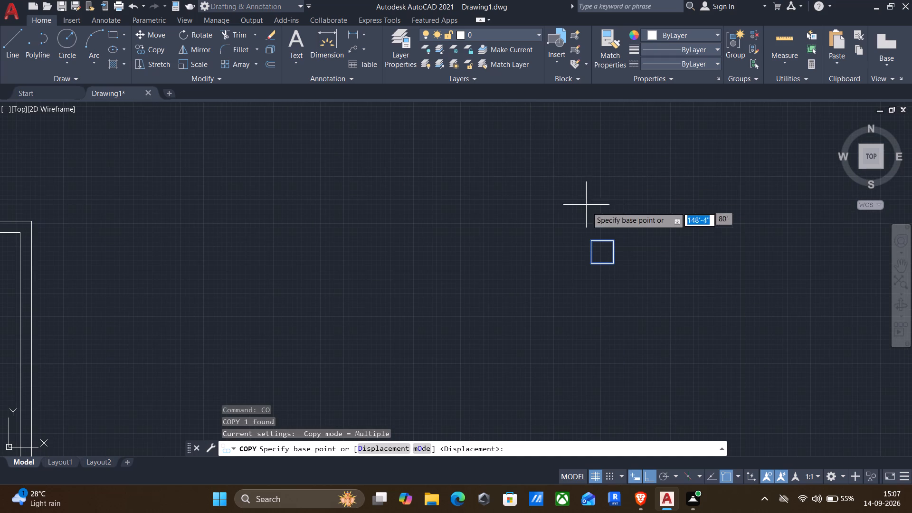
{"action": "left_click", "coordinate": [591, 240]}
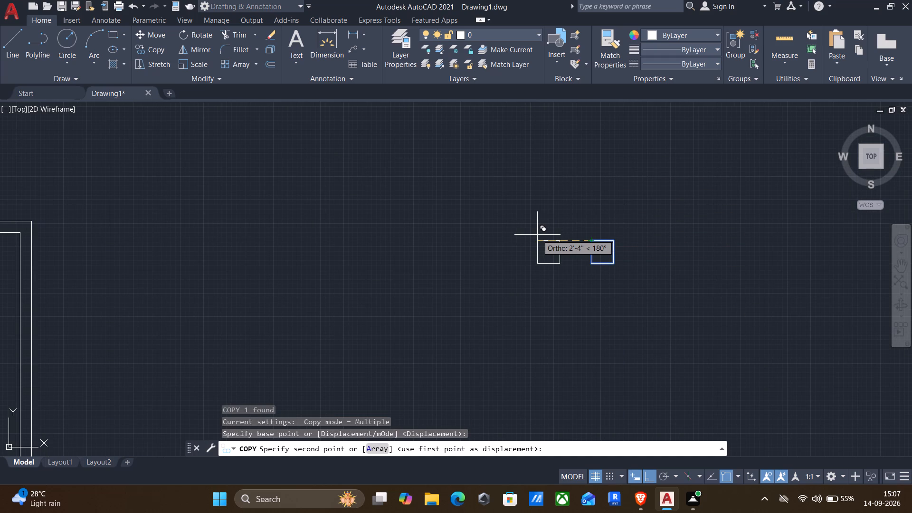
{"action": "key", "text": "F8"}
{"action": "scroll", "coordinate": [436, 241], "scroll_direction": "down", "scroll_amount": 1}
{"action": "middle_click_drag", "start_coordinate": [403, 258], "coordinate": [495, 281]}
{"action": "scroll", "coordinate": [495, 281], "scroll_direction": "down", "scroll_amount": 1}
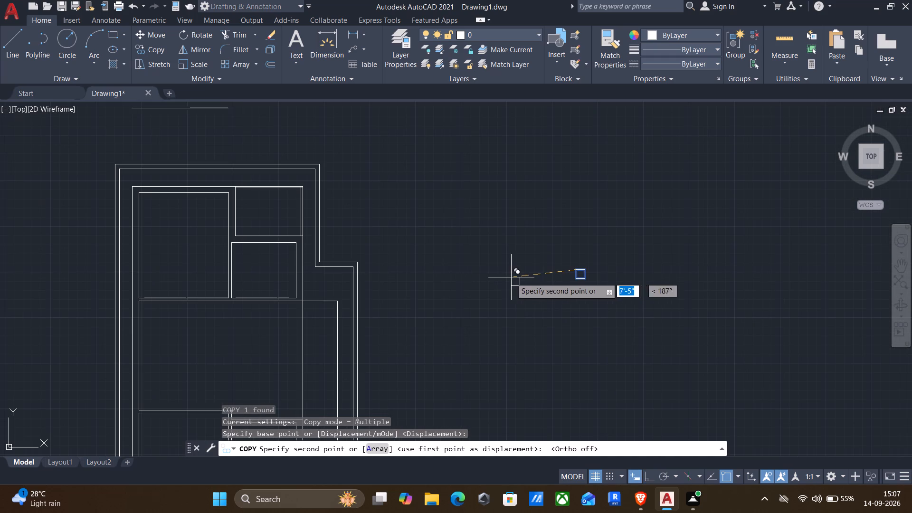
{"action": "middle_click_drag", "start_coordinate": [439, 271], "coordinate": [624, 314]}
{"action": "scroll", "coordinate": [304, 209], "scroll_direction": "up", "scroll_amount": 2}
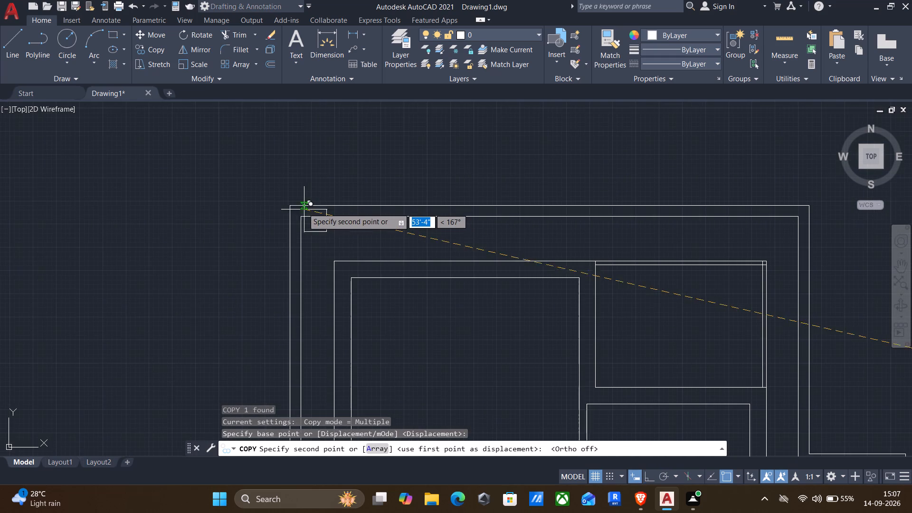
{"action": "scroll", "coordinate": [299, 206], "scroll_direction": "up", "scroll_amount": 2}
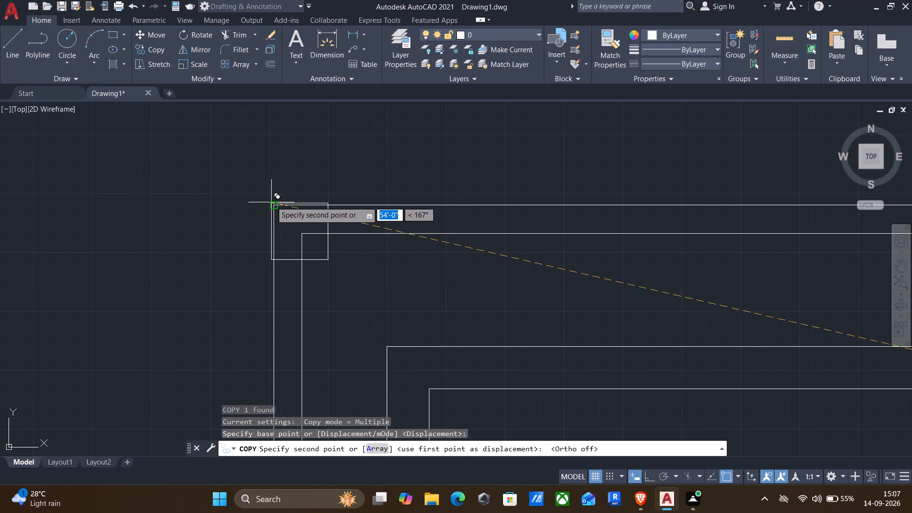
{"action": "left_click", "coordinate": [274, 207]}
Place another copy of the 1' square in the empty space just left of the outer wall's bottom-left corner.
{"action": "scroll", "coordinate": [273, 235], "scroll_direction": "down", "scroll_amount": 1}
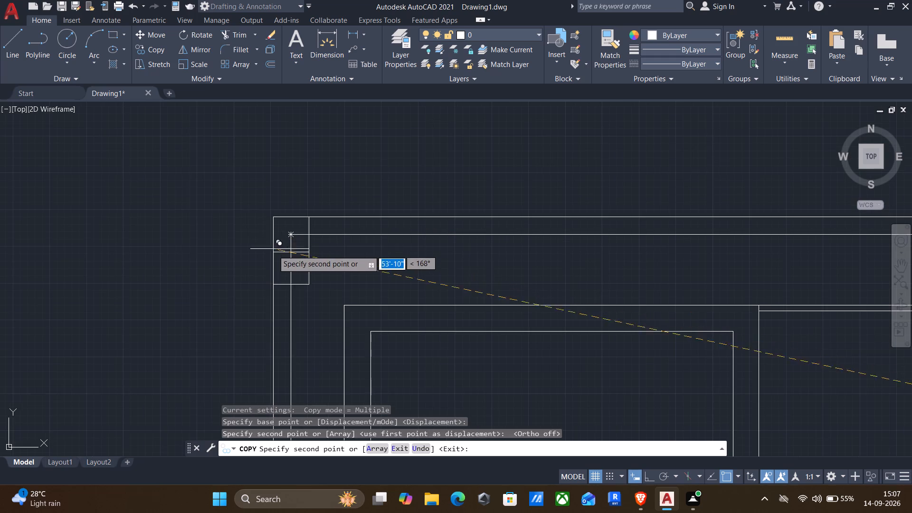
{"action": "middle_click_drag", "start_coordinate": [273, 256], "coordinate": [317, 189]}
{"action": "scroll", "coordinate": [306, 209], "scroll_direction": "down", "scroll_amount": 3}
{"action": "middle_click_drag", "start_coordinate": [294, 253], "coordinate": [366, 120]}
{"action": "middle_click_drag", "start_coordinate": [374, 221], "coordinate": [374, 221]}
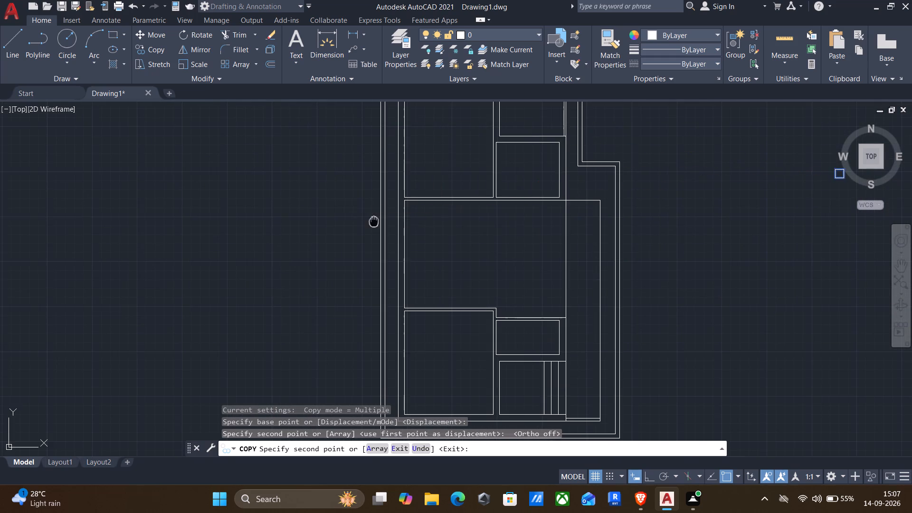
{"action": "middle_click_drag", "start_coordinate": [374, 221], "coordinate": [408, 118]}
{"action": "scroll", "coordinate": [394, 311], "scroll_direction": "up", "scroll_amount": 3}
{"action": "middle_click_drag", "start_coordinate": [463, 377], "coordinate": [473, 260]}
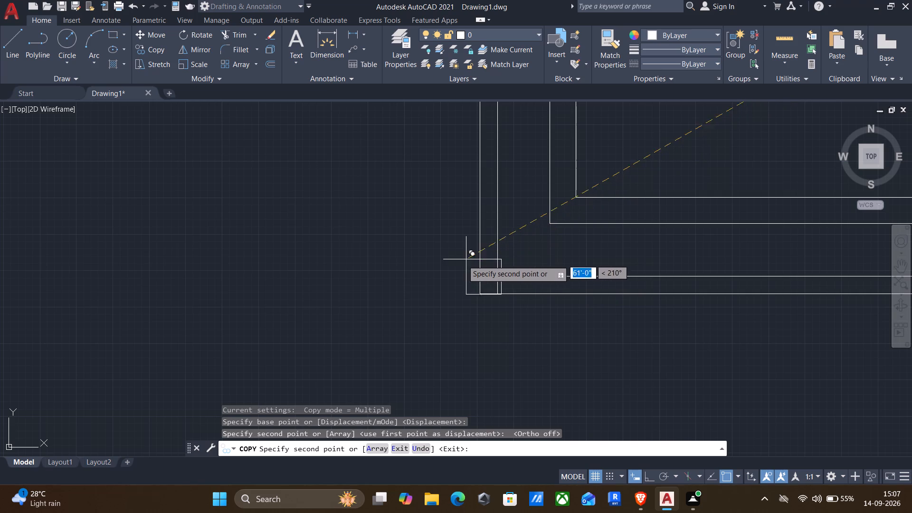
{"action": "left_click", "coordinate": [396, 256]}
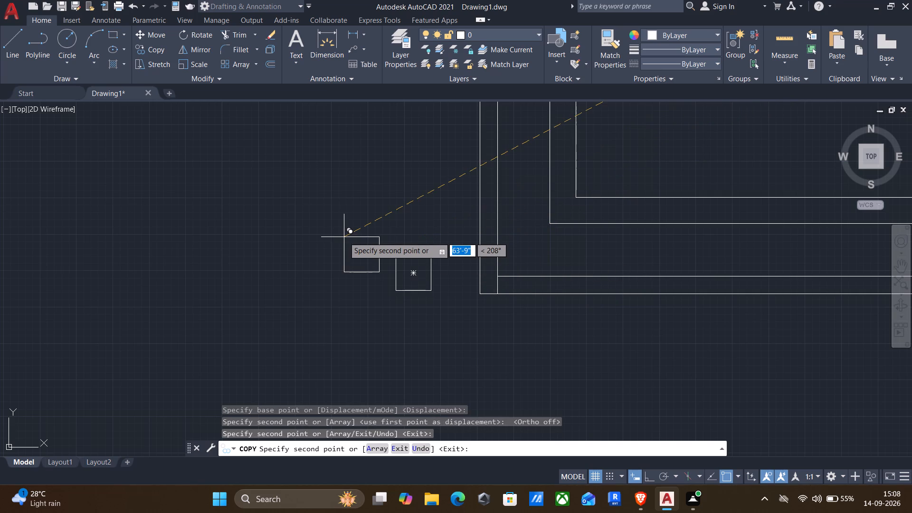
{"action": "key", "text": "Escape"}
Copy the loose 1' square by its bottom-left corner onto the left outer wall line, just above the wall's bottom-left corner.
{"action": "left_click_drag", "start_coordinate": [345, 224], "coordinate": [354, 236]}
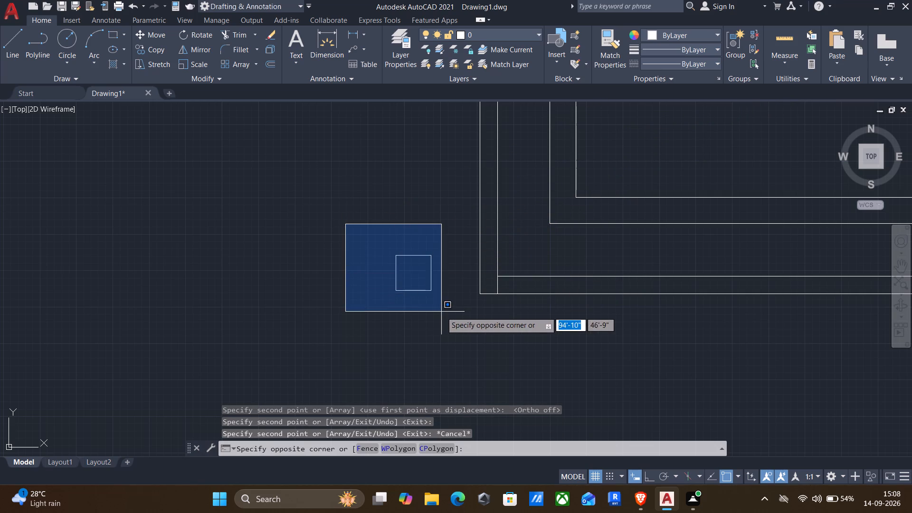
{"action": "left_click", "coordinate": [441, 312]}
{"action": "key", "text": "c"}
{"action": "key", "text": "o"}
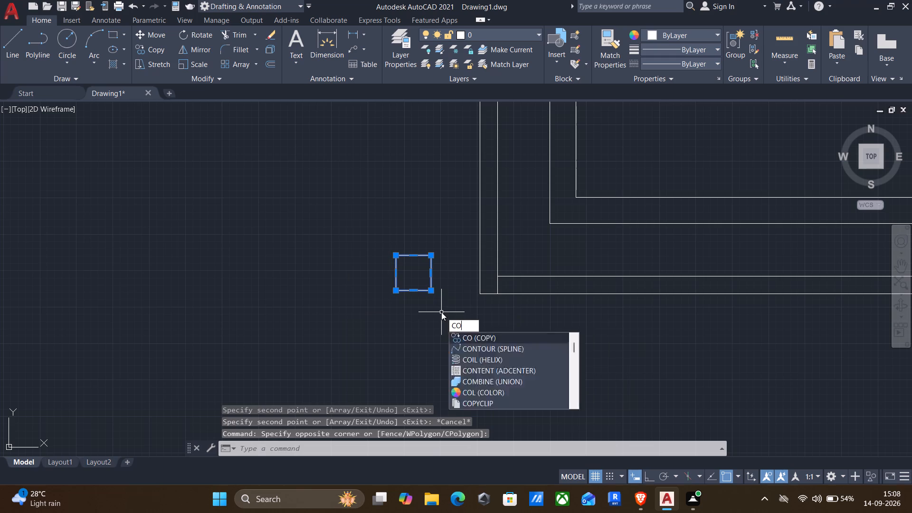
{"action": "key", "text": "Return"}
{"action": "left_click", "coordinate": [398, 291]}
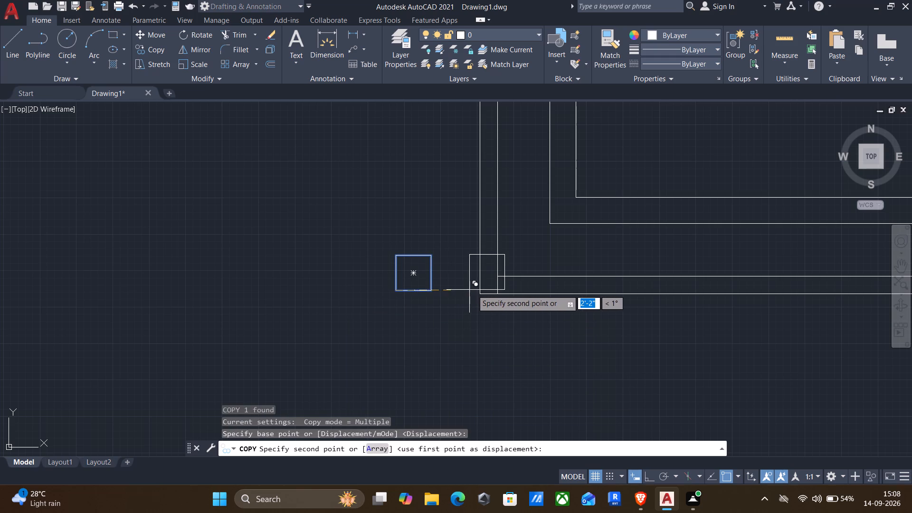
{"action": "left_click", "coordinate": [479, 292]}
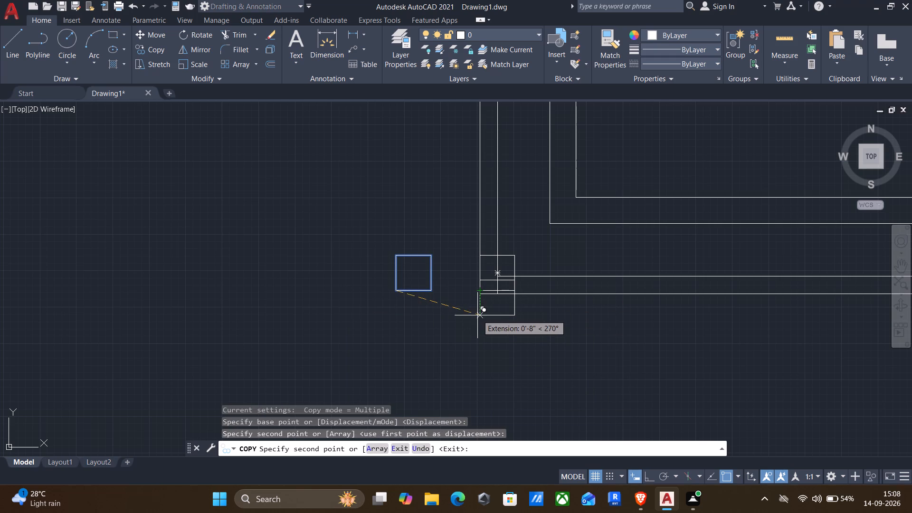
{"action": "key", "text": "Escape"}
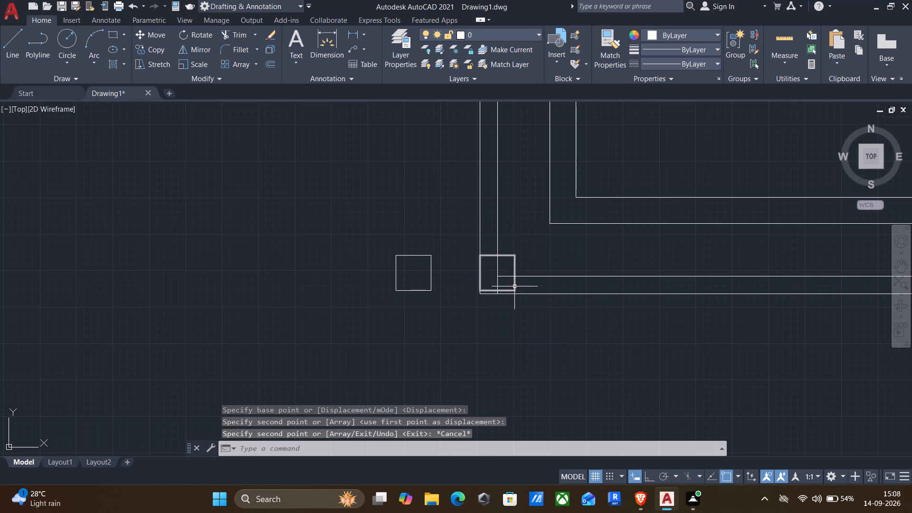
With Ortho on, move the copied square down by its bottom-left corner onto the outer wall's bottom-left corner.
{"action": "left_click", "coordinate": [514, 286]}
{"action": "key", "text": "m"}
{"action": "key", "text": "Return"}
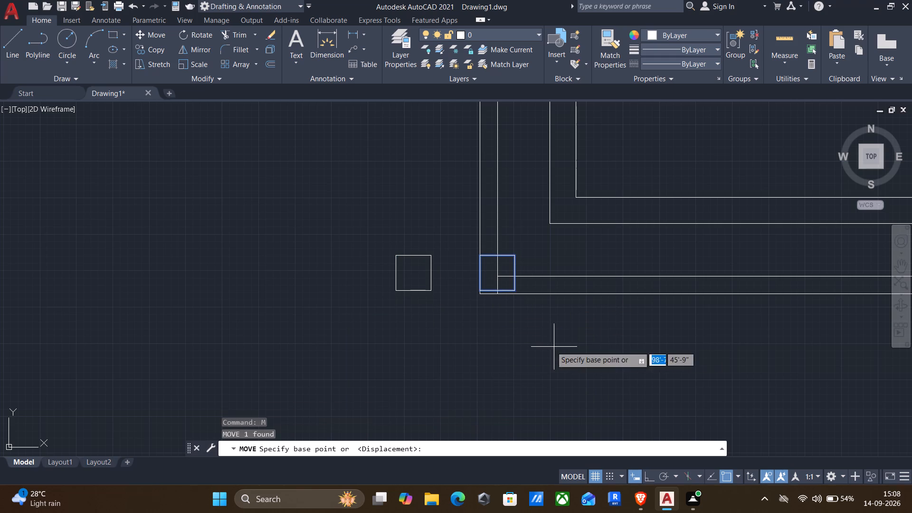
{"action": "scroll", "coordinate": [460, 289], "scroll_direction": "up", "scroll_amount": 3}
{"action": "scroll", "coordinate": [510, 331], "scroll_direction": "up", "scroll_amount": 2}
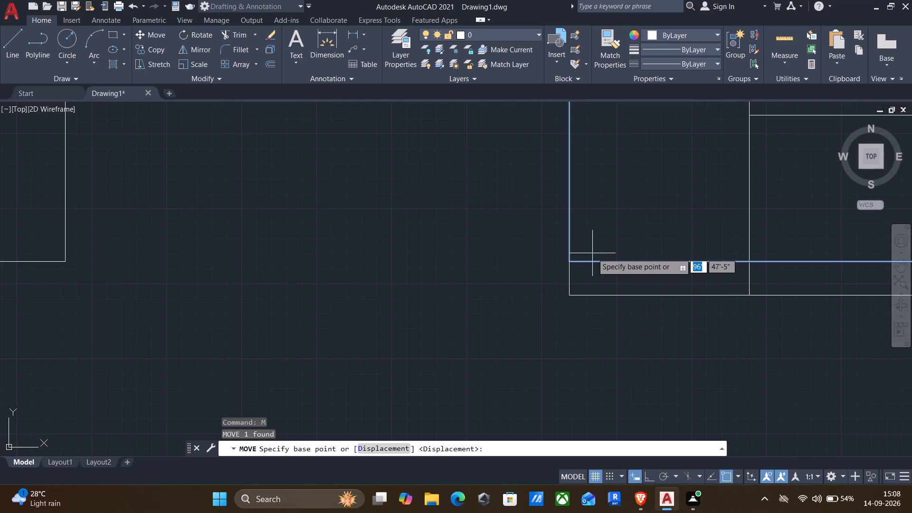
{"action": "left_click", "coordinate": [569, 260]}
{"action": "key", "text": "F8"}
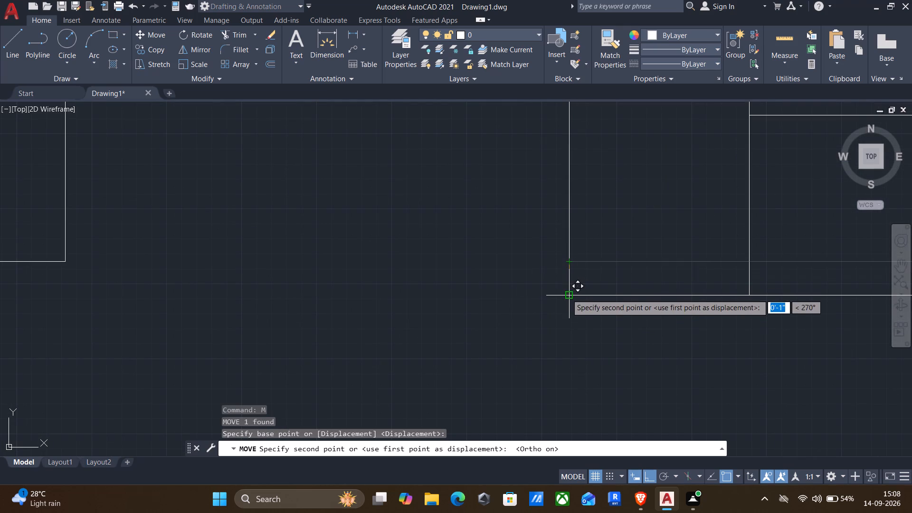
{"action": "left_click", "coordinate": [566, 296]}
{"action": "scroll", "coordinate": [546, 298], "scroll_direction": "down", "scroll_amount": 5}
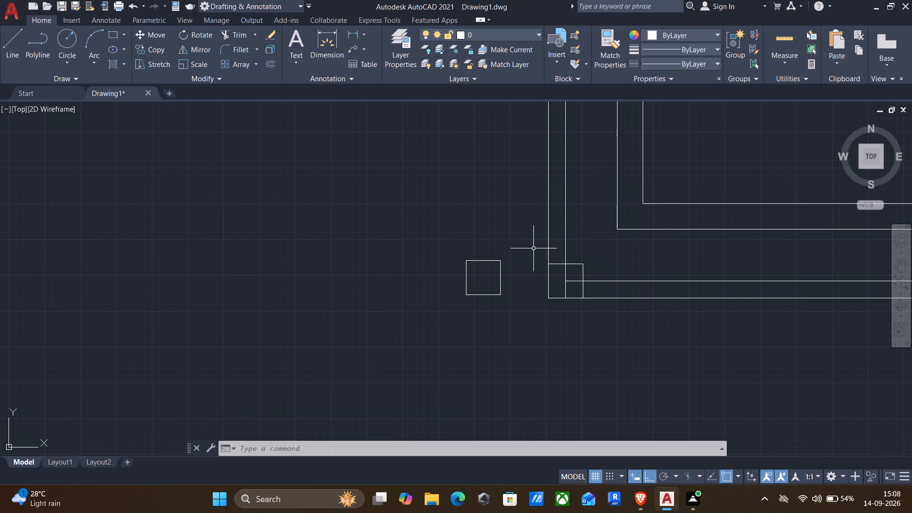
Copy the bottom-left corner square and the short lines inside it 9'4" up the left outer wall, based at its top-left corner.
{"action": "left_click", "coordinate": [531, 248]}
{"action": "left_click", "coordinate": [643, 335]}
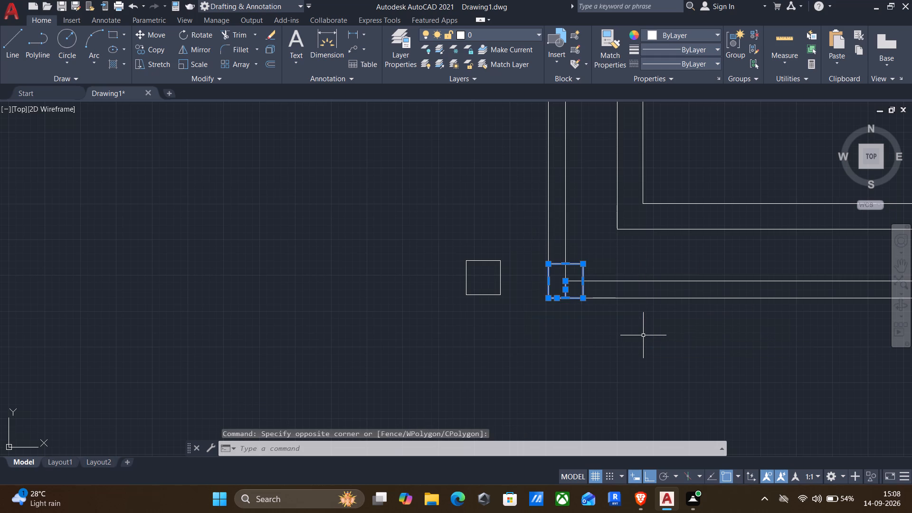
{"action": "type", "text": "co"}
{"action": "key", "text": "Return"}
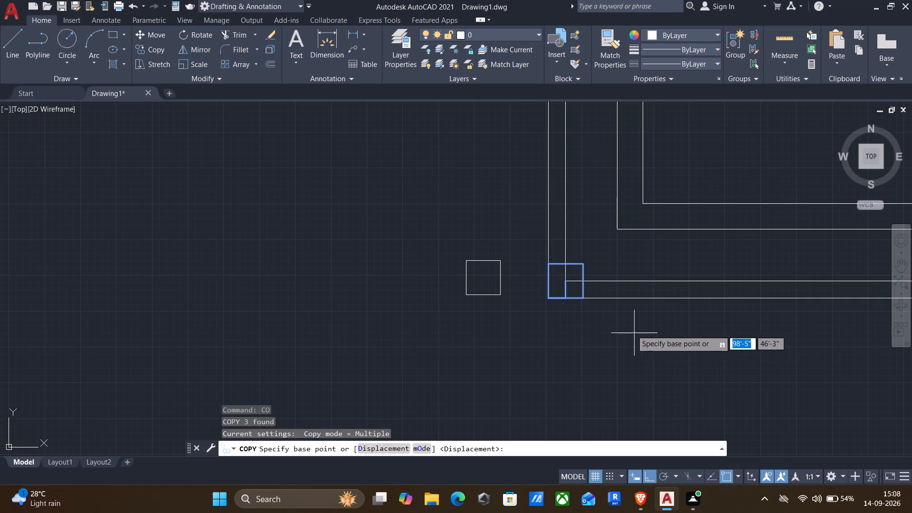
{"action": "left_click", "coordinate": [550, 266]}
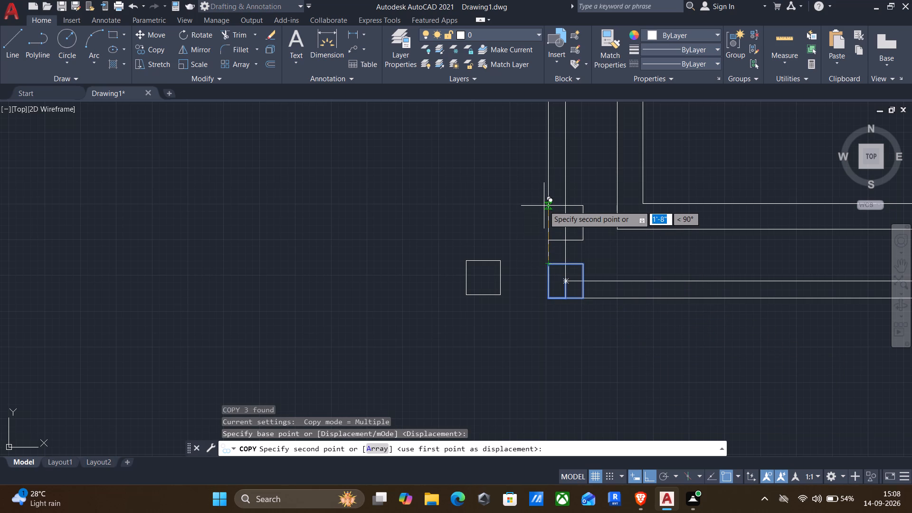
{"action": "type", "text": "9'4\""}
{"action": "key", "text": "Return"}
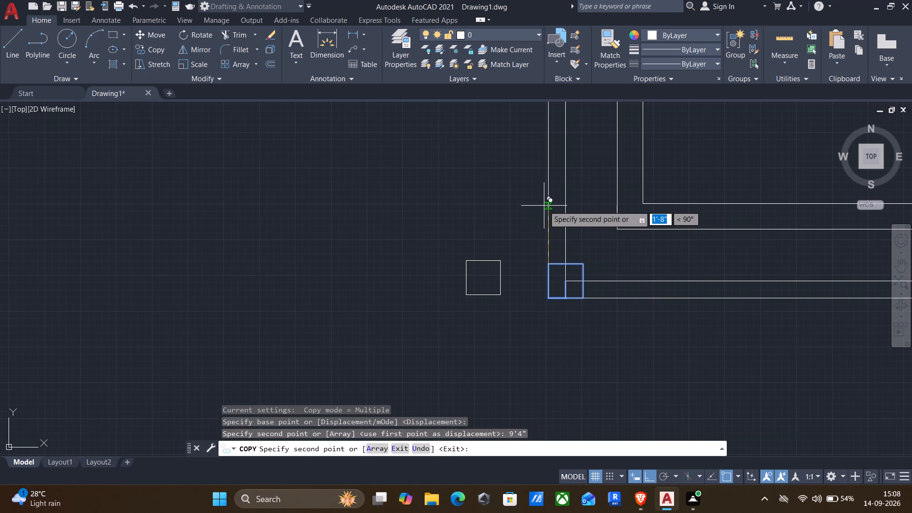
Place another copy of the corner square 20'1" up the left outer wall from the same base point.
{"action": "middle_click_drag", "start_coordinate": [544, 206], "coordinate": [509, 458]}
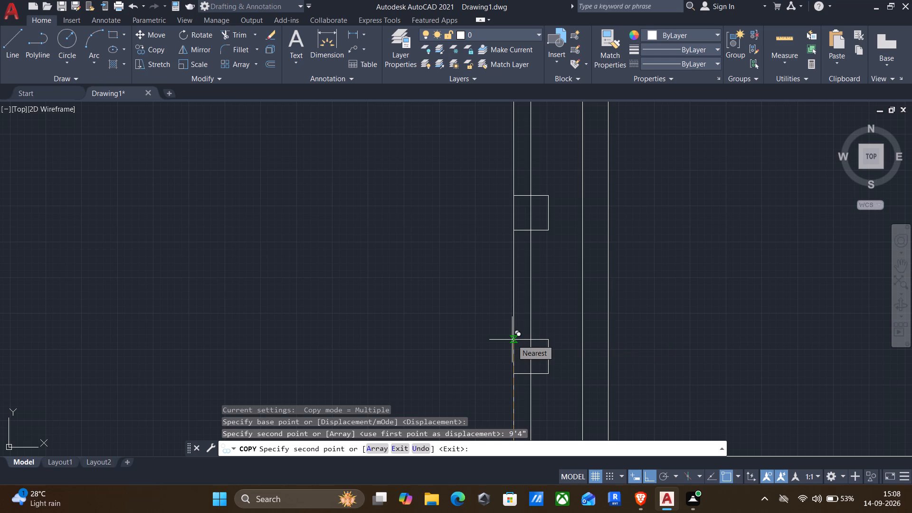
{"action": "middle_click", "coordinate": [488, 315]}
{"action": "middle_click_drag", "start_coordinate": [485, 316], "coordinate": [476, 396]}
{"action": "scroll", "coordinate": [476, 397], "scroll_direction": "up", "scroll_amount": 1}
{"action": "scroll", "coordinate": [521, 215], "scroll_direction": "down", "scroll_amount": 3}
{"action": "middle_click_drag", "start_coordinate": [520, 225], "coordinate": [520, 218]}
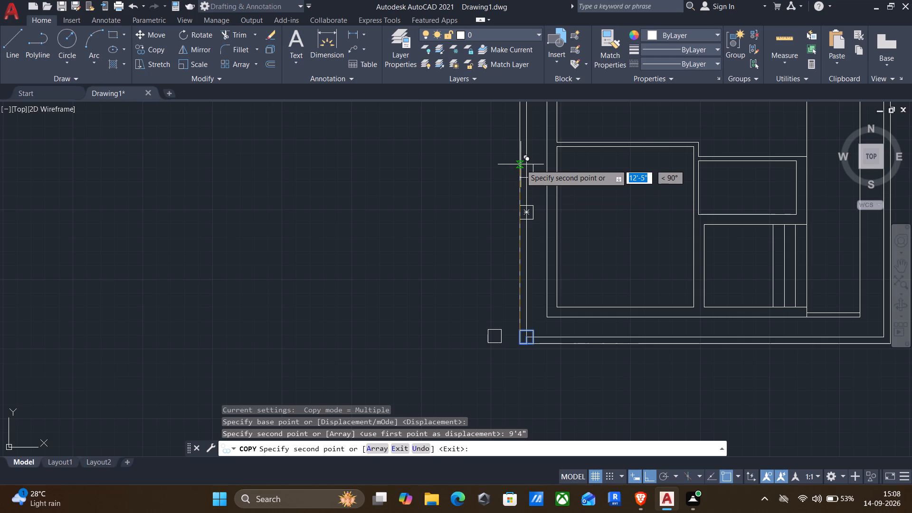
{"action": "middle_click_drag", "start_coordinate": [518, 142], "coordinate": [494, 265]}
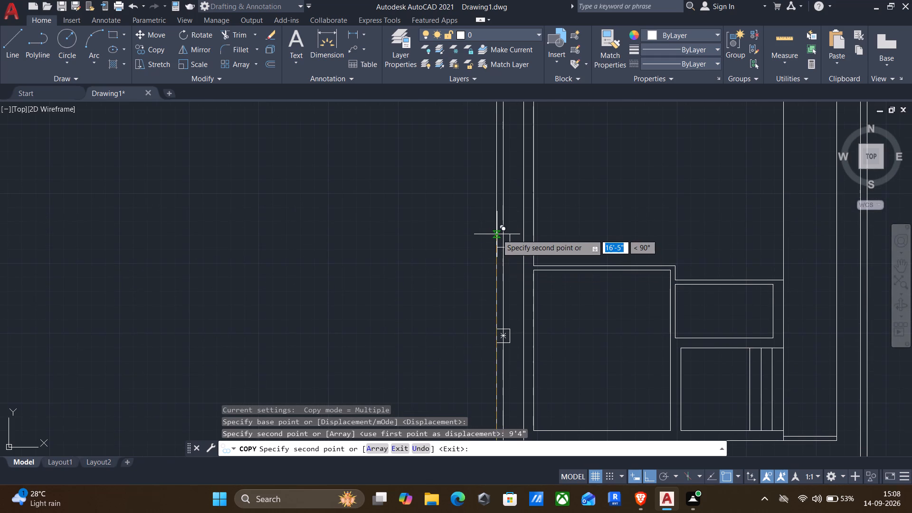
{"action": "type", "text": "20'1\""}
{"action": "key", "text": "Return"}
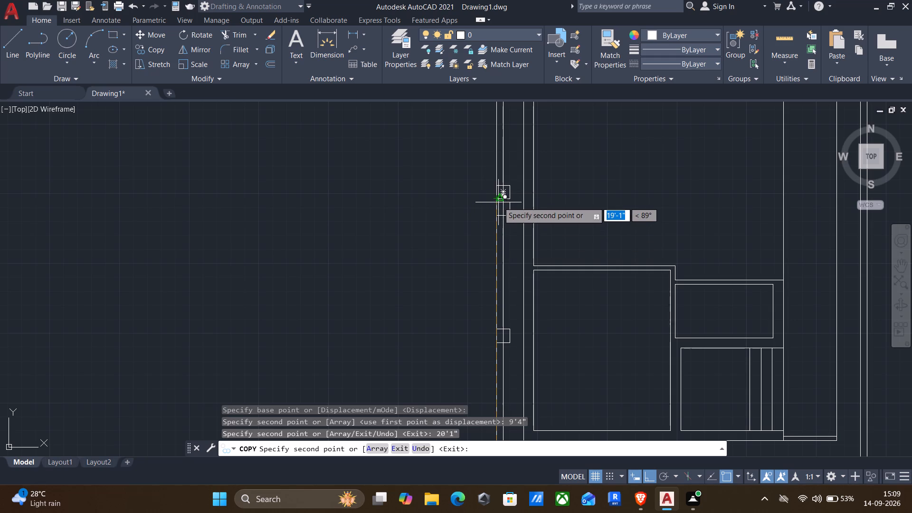
Place a further copy of the corner square 22'1" up the left outer wall from the same base point.
{"action": "scroll", "coordinate": [498, 202], "scroll_direction": "up", "scroll_amount": 3}
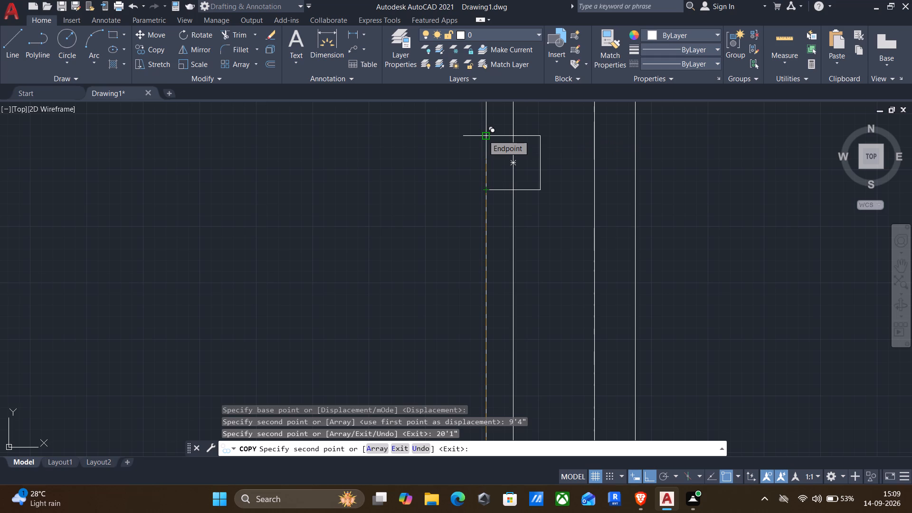
{"action": "middle_click_drag", "start_coordinate": [494, 80], "coordinate": [459, 160]}
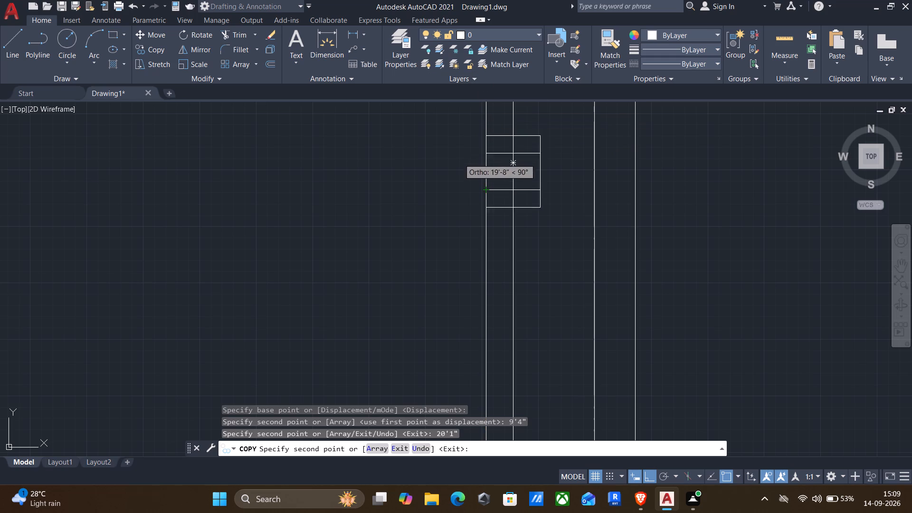
{"action": "middle_click_drag", "start_coordinate": [459, 160], "coordinate": [460, 207]}
{"action": "scroll", "coordinate": [460, 208], "scroll_direction": "down", "scroll_amount": 2}
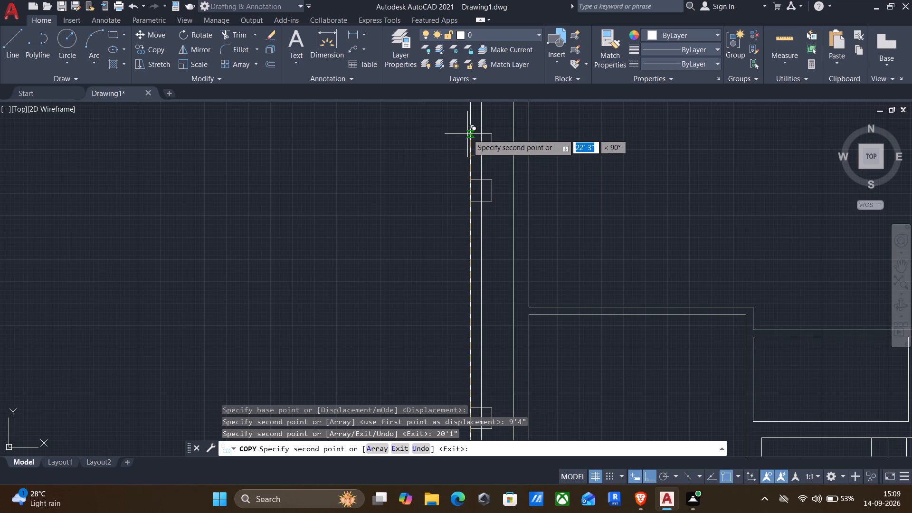
{"action": "type", "text": "22'1\""}
{"action": "key", "text": "Return"}
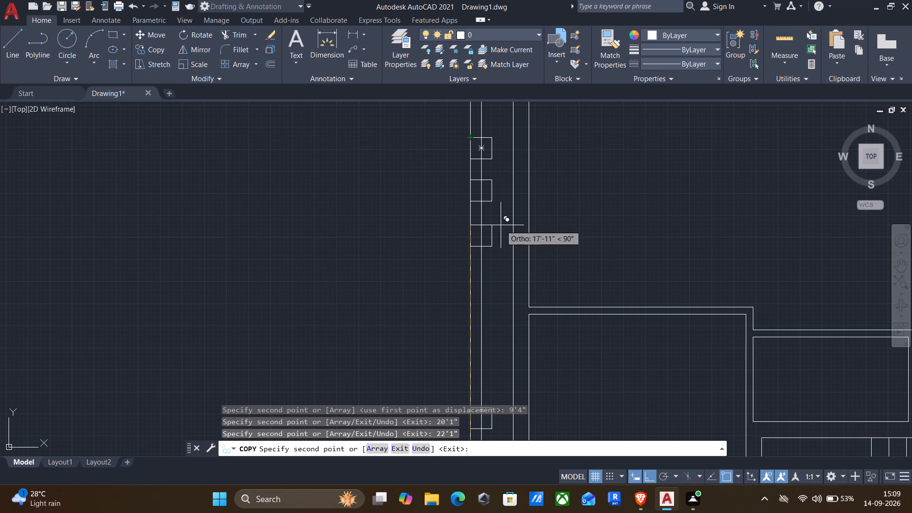
{"action": "key", "text": "Escape"}
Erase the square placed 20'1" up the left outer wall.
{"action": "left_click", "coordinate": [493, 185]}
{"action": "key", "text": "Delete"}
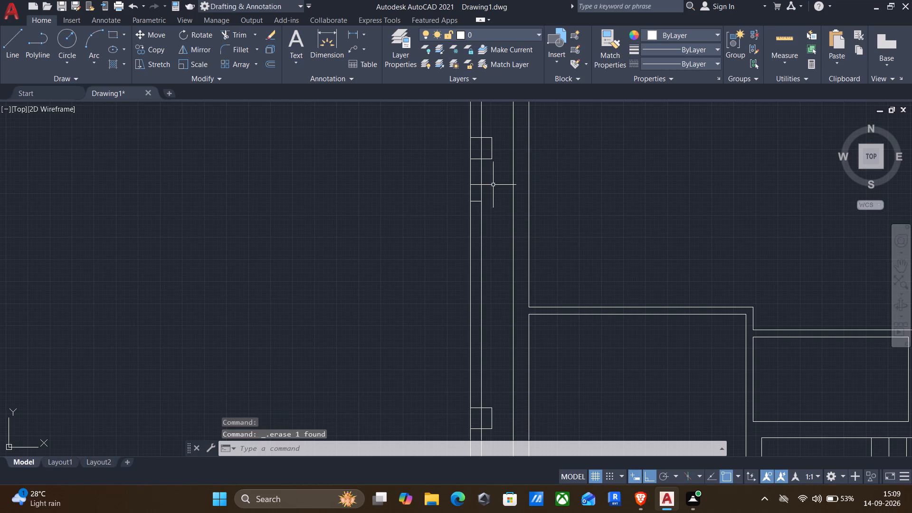
Copy the square at the outer wall's top-left corner 9'4" straight down the left outer wall, based at its bottom-left corner.
{"action": "scroll", "coordinate": [493, 194], "scroll_direction": "down", "scroll_amount": 3}
{"action": "middle_click_drag", "start_coordinate": [482, 218], "coordinate": [453, 268]}
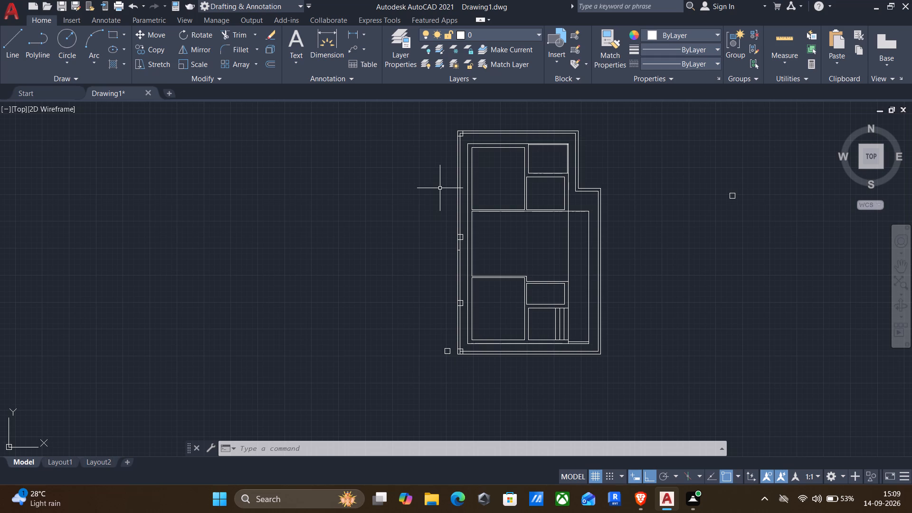
{"action": "scroll", "coordinate": [428, 137], "scroll_direction": "up", "scroll_amount": 2}
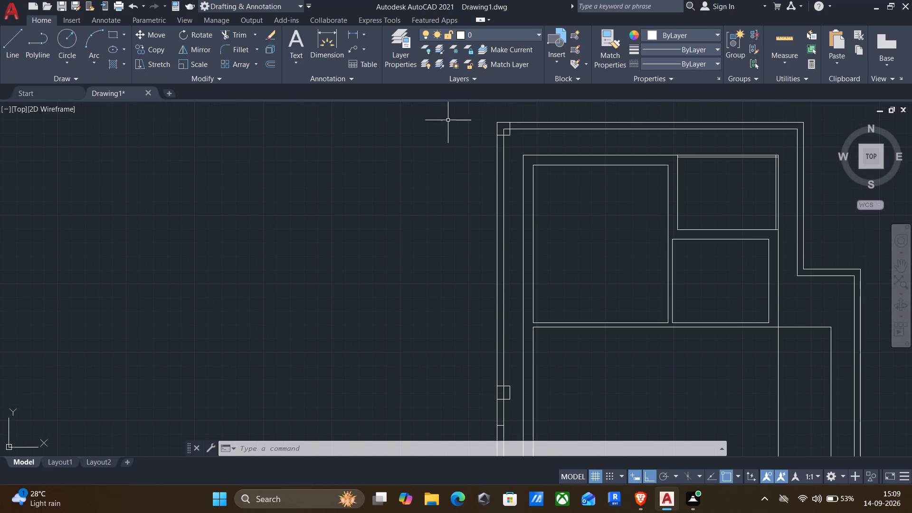
{"action": "left_click", "coordinate": [458, 114]}
{"action": "left_click", "coordinate": [539, 149]}
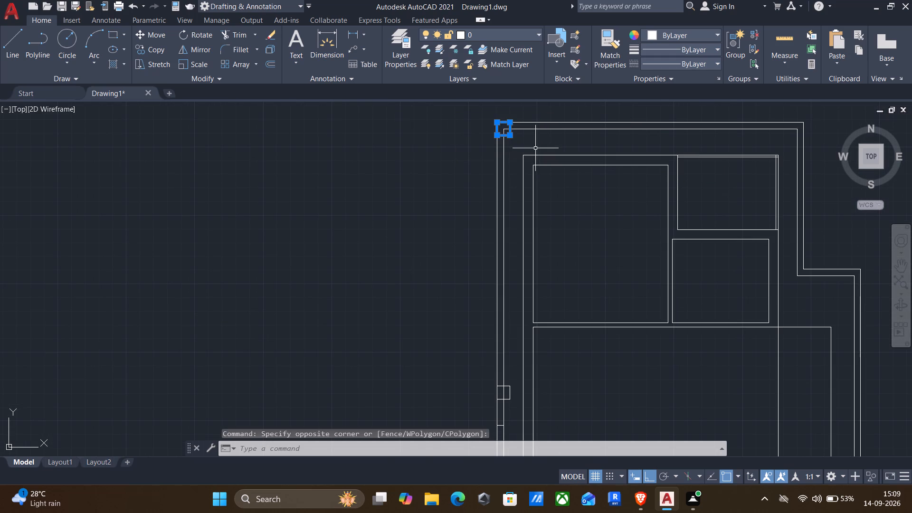
{"action": "type", "text": "co"}
{"action": "key", "text": "Return"}
{"action": "left_click", "coordinate": [495, 135]}
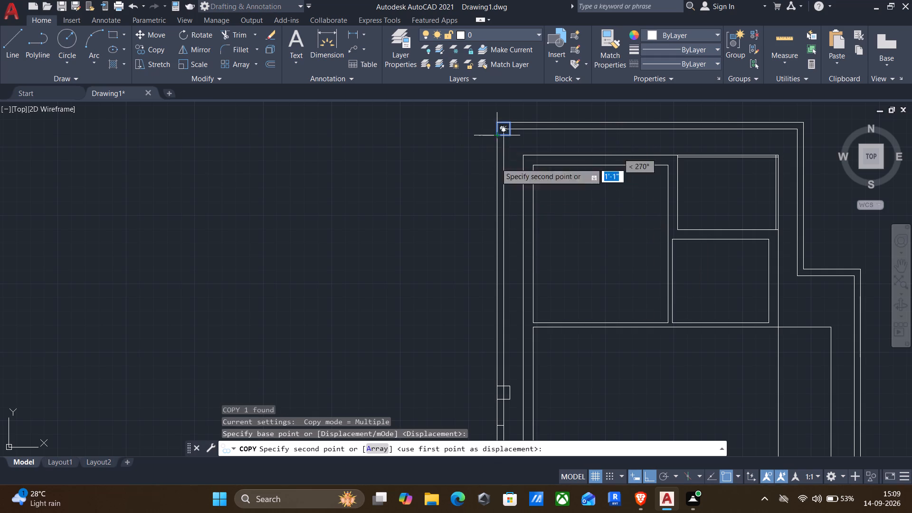
{"action": "type", "text": "9'4\""}
{"action": "key", "text": "Return"}
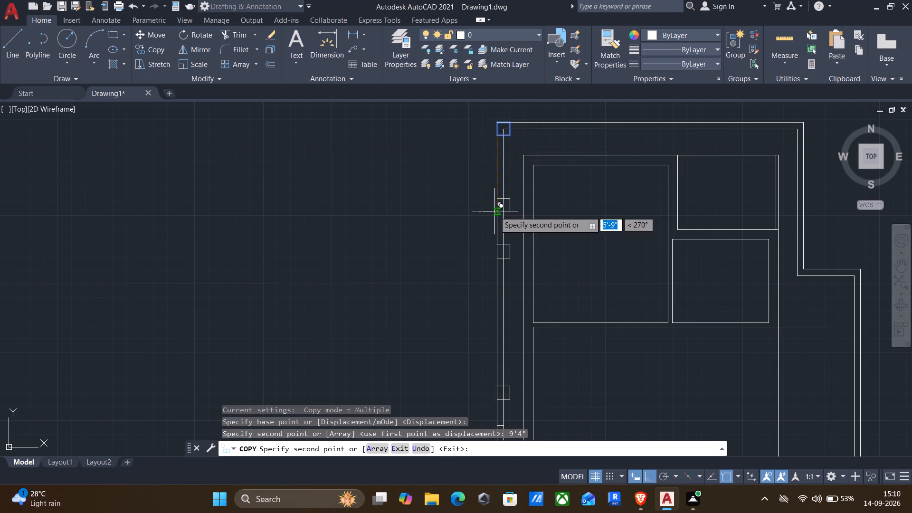
{"action": "key", "text": "Escape"}
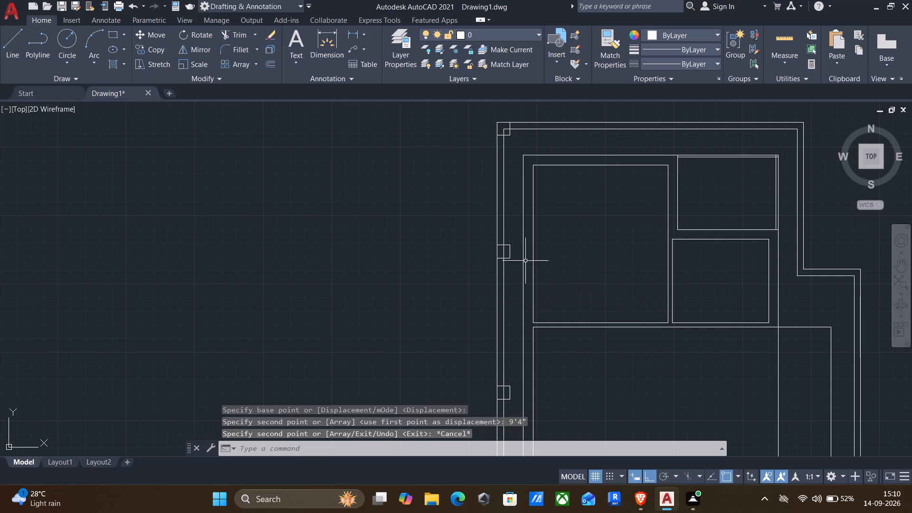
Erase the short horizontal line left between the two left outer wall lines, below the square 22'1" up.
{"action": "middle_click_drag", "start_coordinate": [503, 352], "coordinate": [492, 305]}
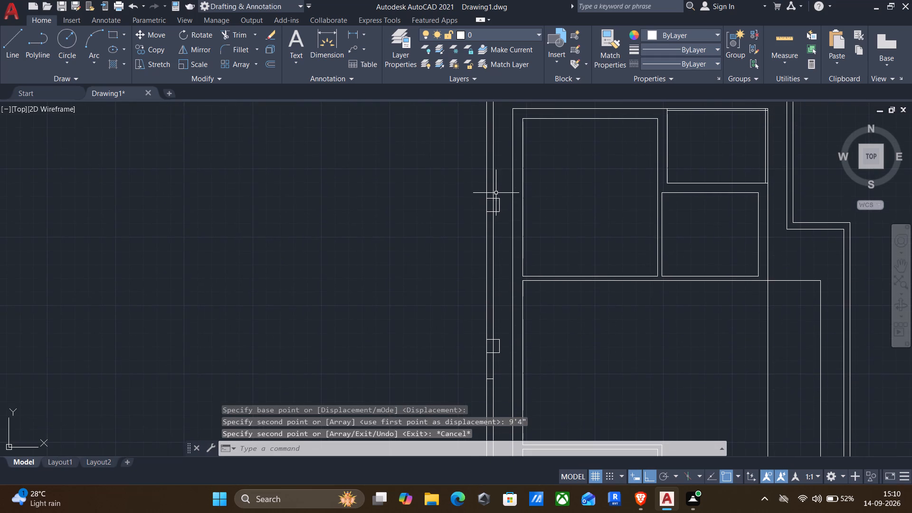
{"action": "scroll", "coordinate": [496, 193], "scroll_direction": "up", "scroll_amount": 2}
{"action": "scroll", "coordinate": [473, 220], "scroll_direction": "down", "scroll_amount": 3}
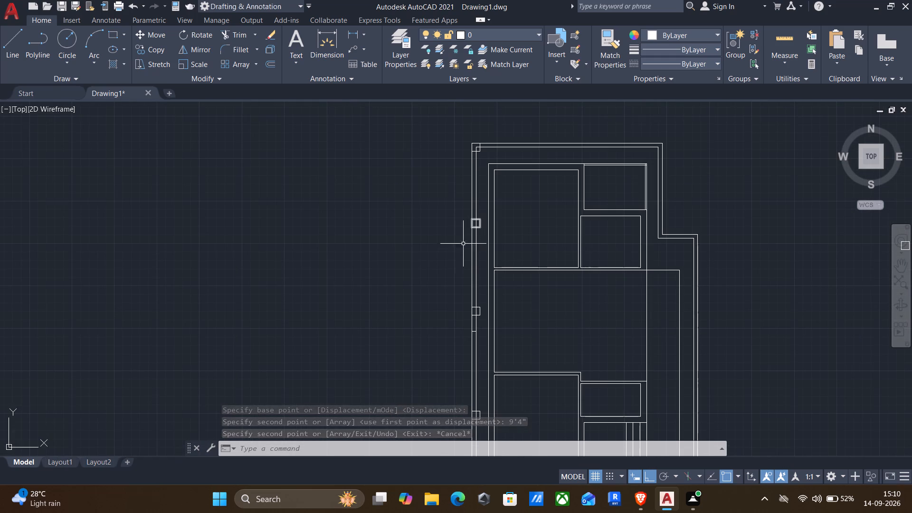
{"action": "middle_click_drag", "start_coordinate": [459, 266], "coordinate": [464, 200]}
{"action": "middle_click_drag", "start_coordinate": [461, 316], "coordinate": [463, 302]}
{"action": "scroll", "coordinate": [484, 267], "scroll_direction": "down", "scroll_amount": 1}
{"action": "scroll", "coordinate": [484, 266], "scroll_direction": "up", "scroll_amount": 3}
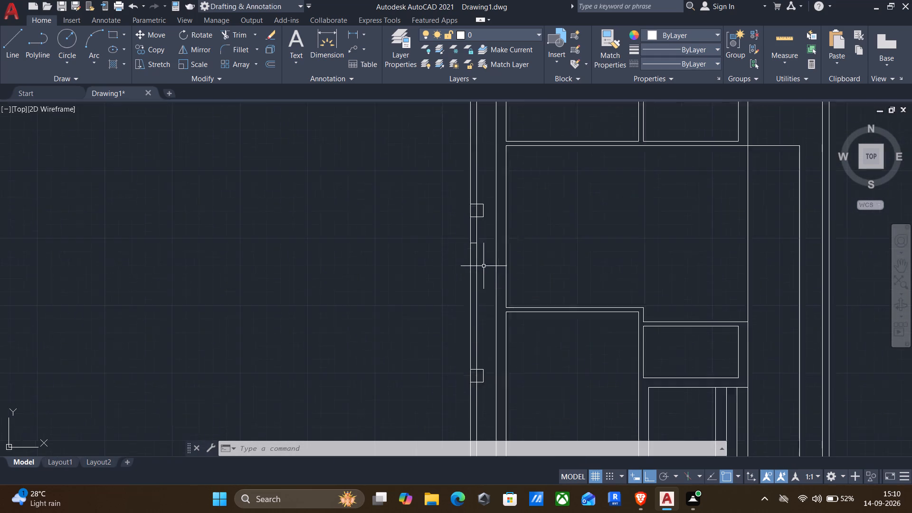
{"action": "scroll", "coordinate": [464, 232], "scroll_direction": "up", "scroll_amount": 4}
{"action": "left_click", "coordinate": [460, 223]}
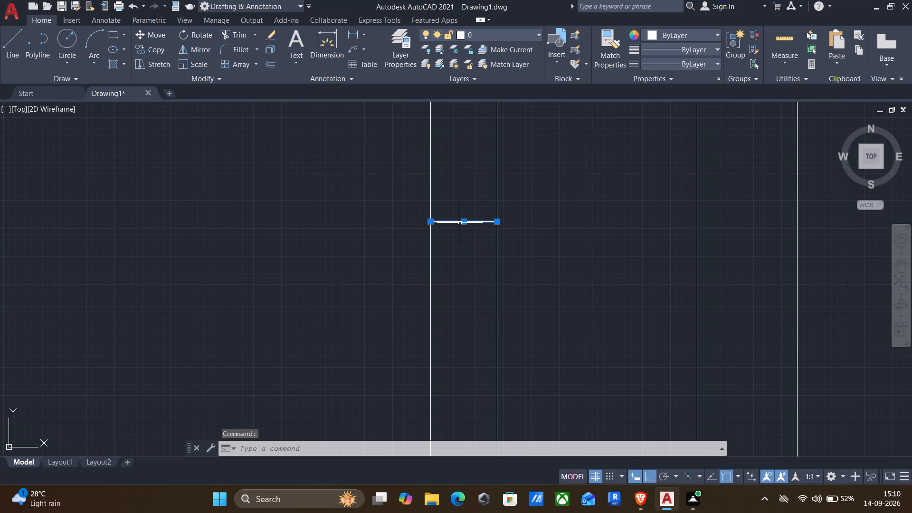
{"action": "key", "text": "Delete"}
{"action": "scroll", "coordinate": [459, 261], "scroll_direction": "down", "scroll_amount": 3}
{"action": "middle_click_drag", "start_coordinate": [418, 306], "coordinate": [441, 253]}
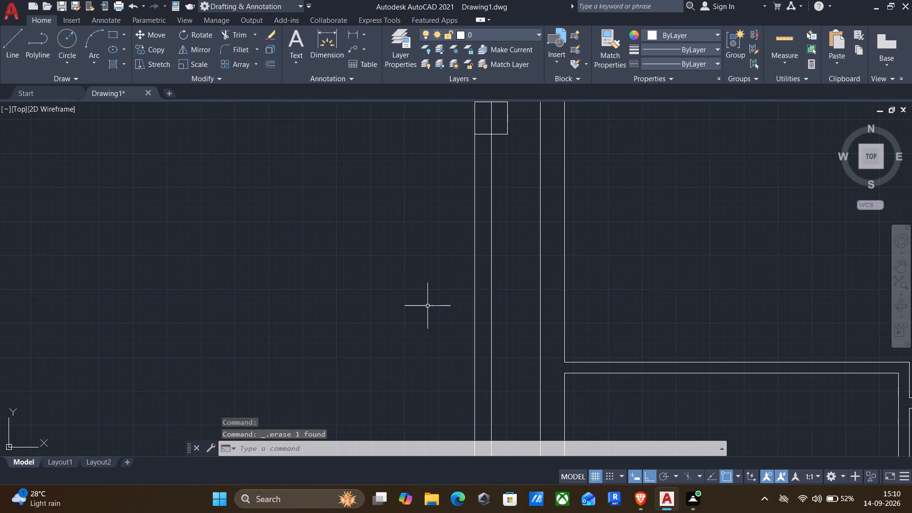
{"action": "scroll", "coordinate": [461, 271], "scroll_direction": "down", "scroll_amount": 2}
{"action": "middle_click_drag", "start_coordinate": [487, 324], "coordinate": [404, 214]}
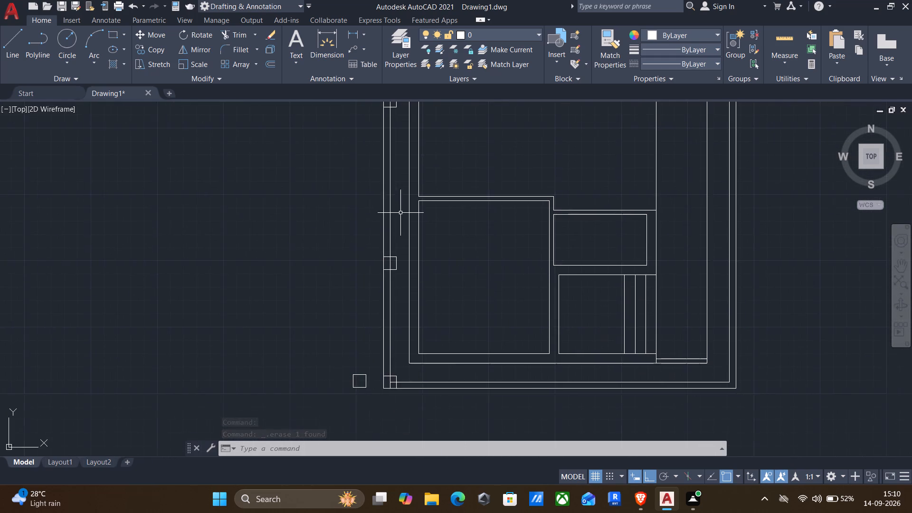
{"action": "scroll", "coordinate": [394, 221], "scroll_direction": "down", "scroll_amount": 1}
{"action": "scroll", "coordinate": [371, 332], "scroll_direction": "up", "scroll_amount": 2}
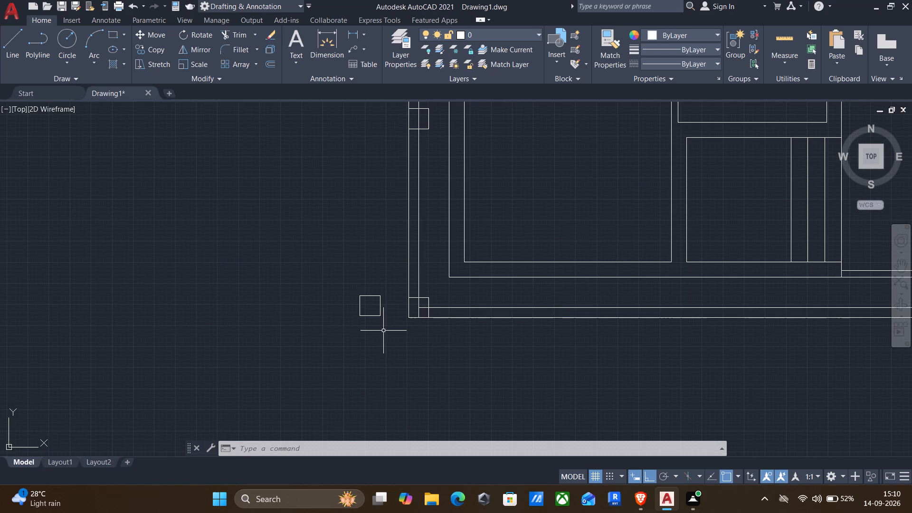
Copy the bottom-left corner square and its enclosed line pieces along the bottom outer wall at 7'9", 17'11" and 26'8" from its bottom-right corner.
{"action": "left_click", "coordinate": [394, 290]}
{"action": "left_click", "coordinate": [453, 330]}
{"action": "type", "text": "co"}
{"action": "key", "text": "Return"}
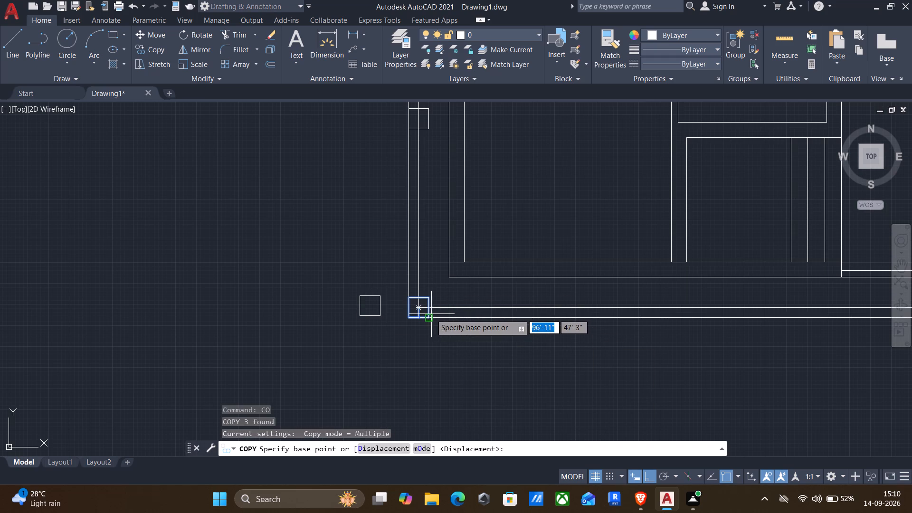
{"action": "left_click", "coordinate": [431, 316]}
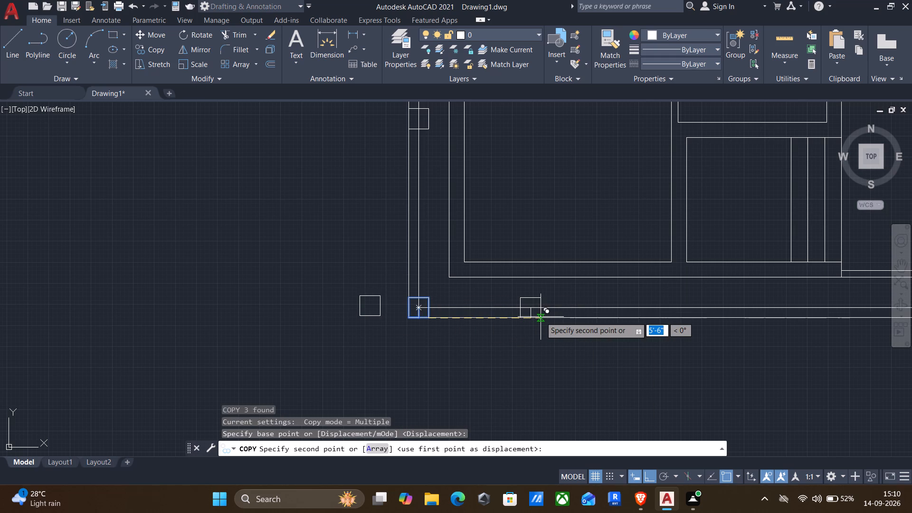
{"action": "type", "text": "7'9\""}
{"action": "key", "text": "Return"}
{"action": "middle_click_drag", "start_coordinate": [603, 339], "coordinate": [486, 351]}
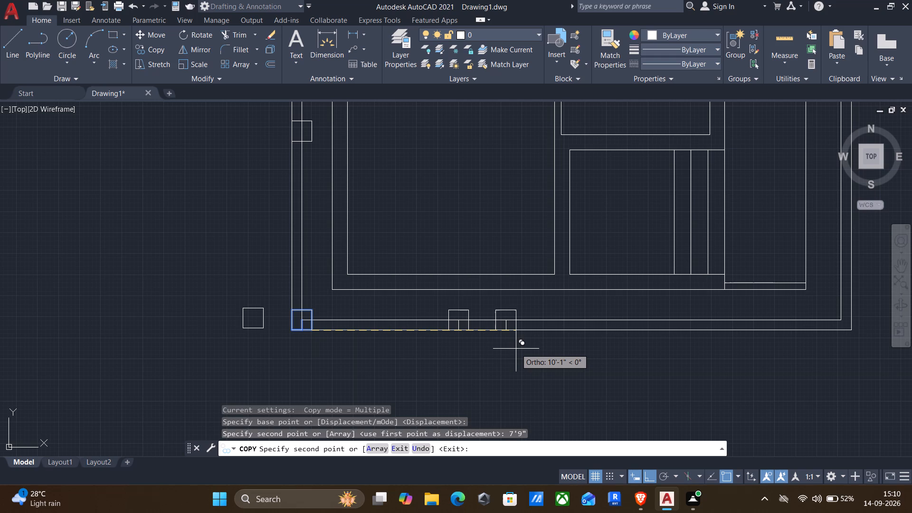
{"action": "type", "text": "17'11"}
{"action": "key", "text": "shift+quotedbl"}
{"action": "key", "text": "Return"}
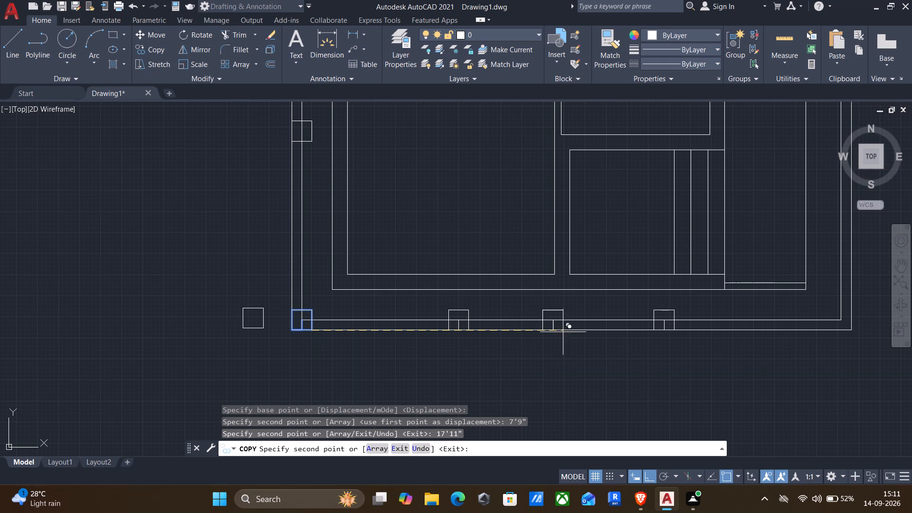
{"action": "type", "text": "26'8\""}
{"action": "key", "text": "Return"}
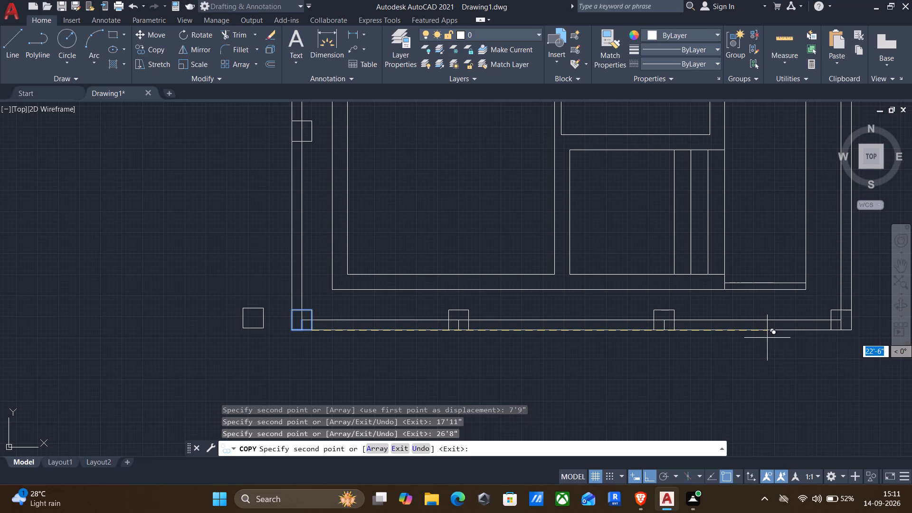
{"action": "middle_click_drag", "start_coordinate": [766, 338], "coordinate": [640, 353]}
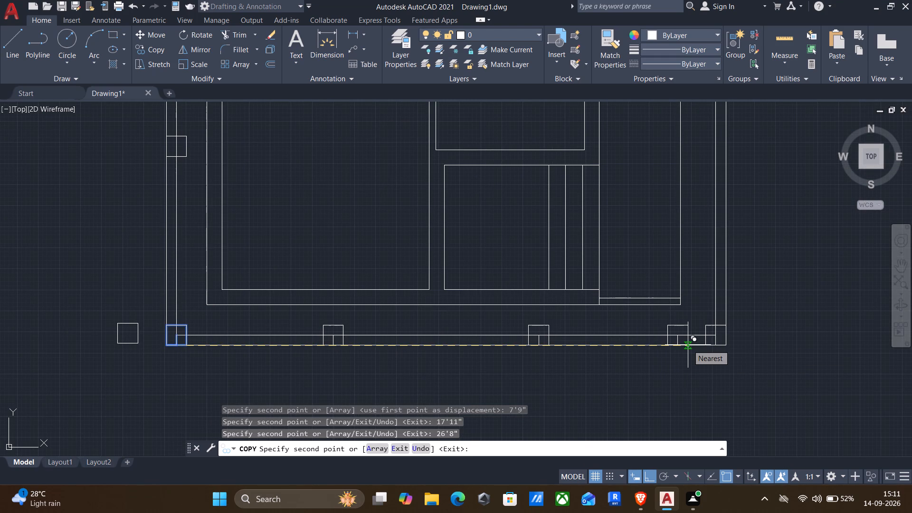
{"action": "key", "text": "Escape"}
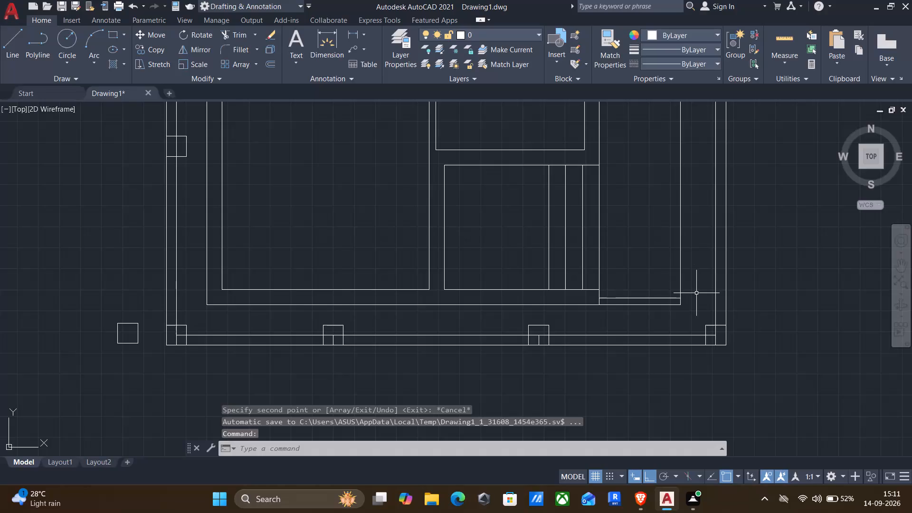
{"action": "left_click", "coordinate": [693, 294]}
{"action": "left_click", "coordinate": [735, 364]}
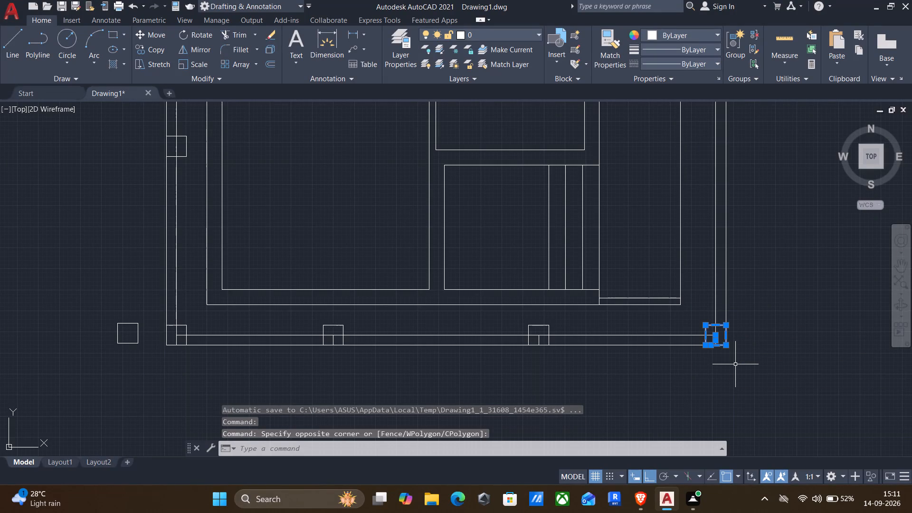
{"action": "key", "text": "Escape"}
Copy only the square at the outer wall's bottom-right corner 9' straight up the right outer wall, based at its top-right corner.
{"action": "left_click", "coordinate": [707, 326]}
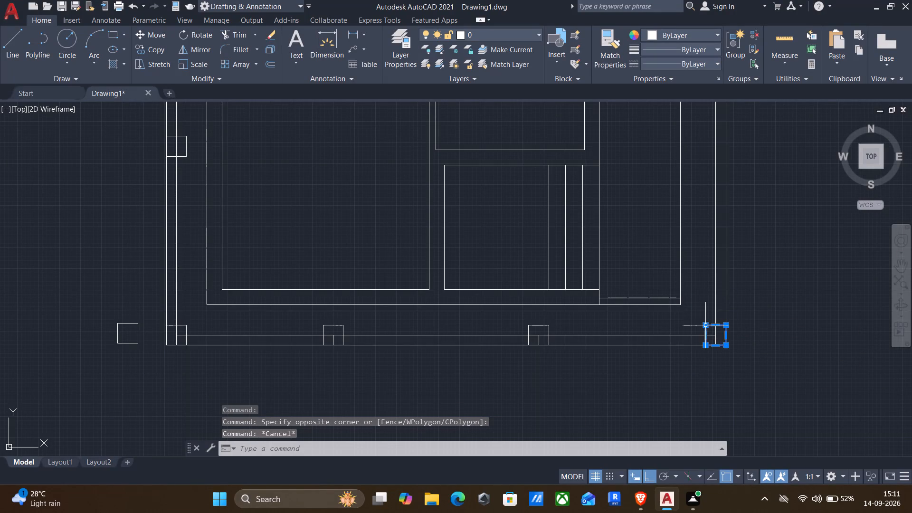
{"action": "key", "text": "c"}
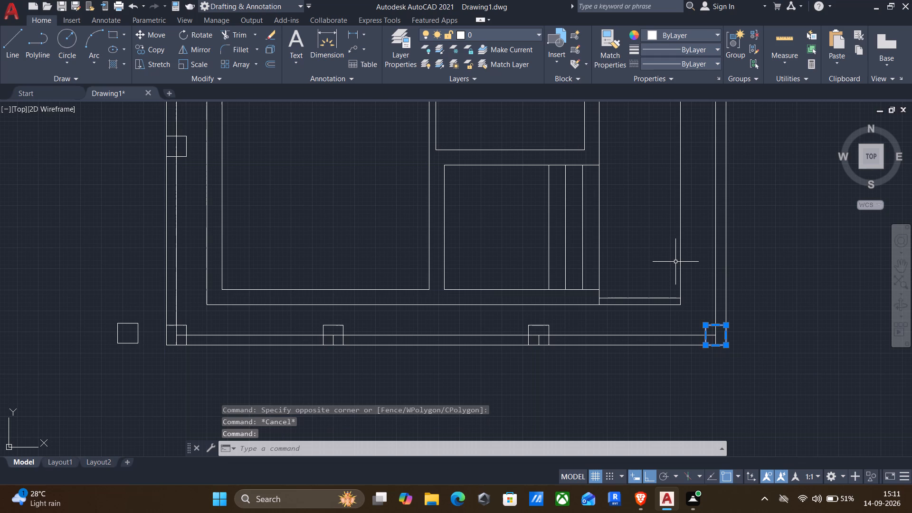
{"action": "type", "text": "co"}
{"action": "key", "text": "Return"}
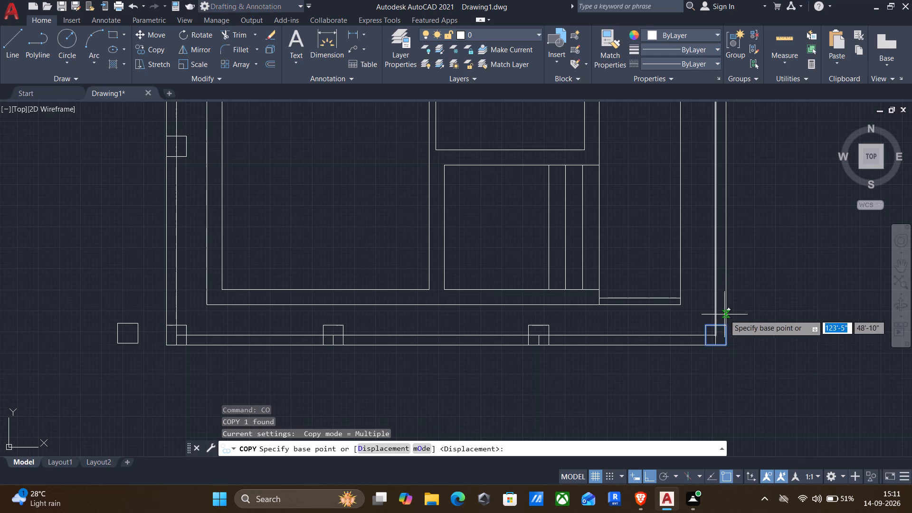
{"action": "left_click_drag", "start_coordinate": [726, 324], "coordinate": [726, 318]}
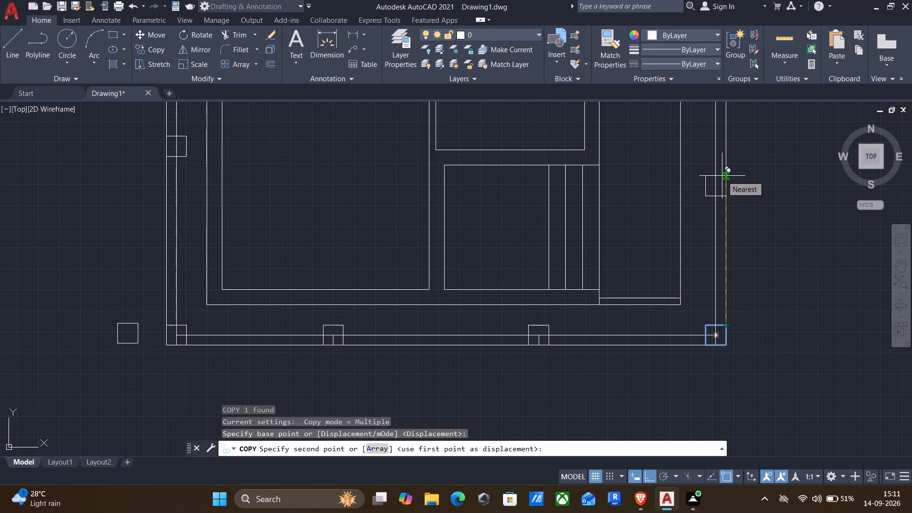
{"action": "type", "text": "9'"}
{"action": "key", "text": "Return"}
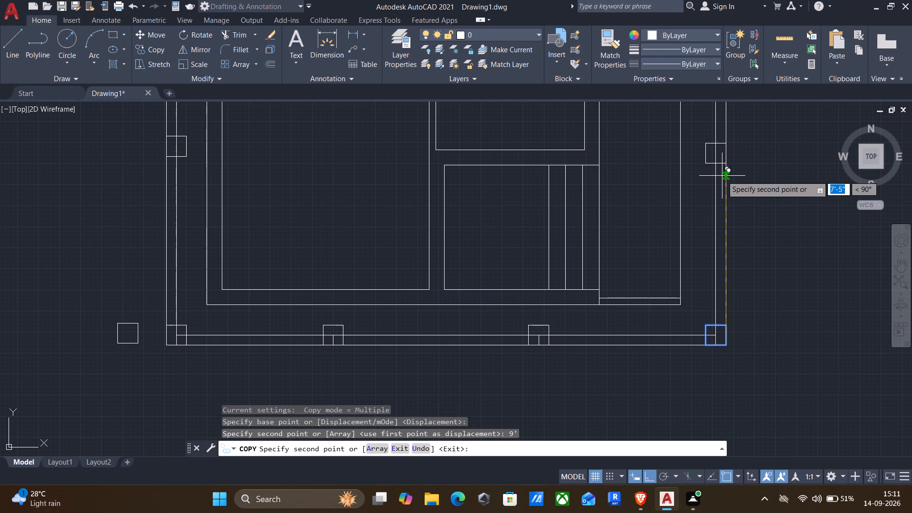
{"action": "key", "text": "Escape"}
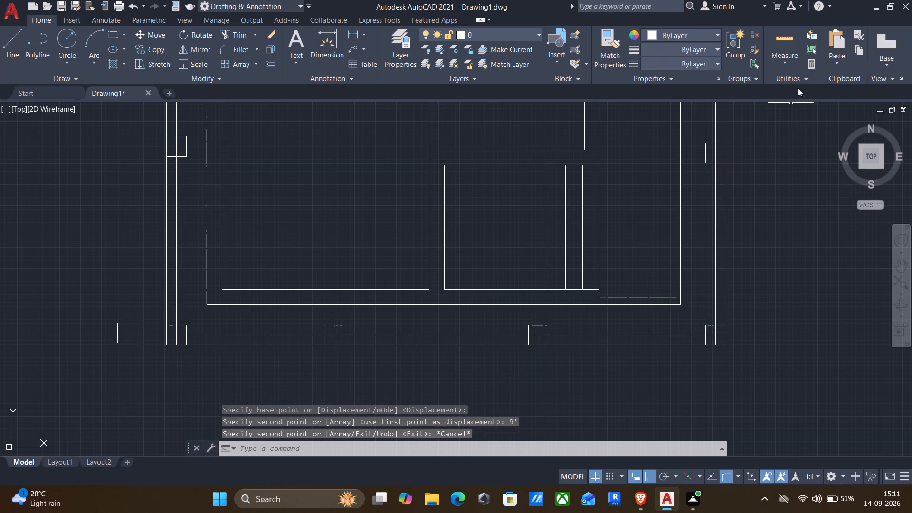
Measure the clear spacing between the bottom-right corner square and the square above it on the right outer wall.
{"action": "left_click_drag", "start_coordinate": [790, 46], "coordinate": [787, 38]}
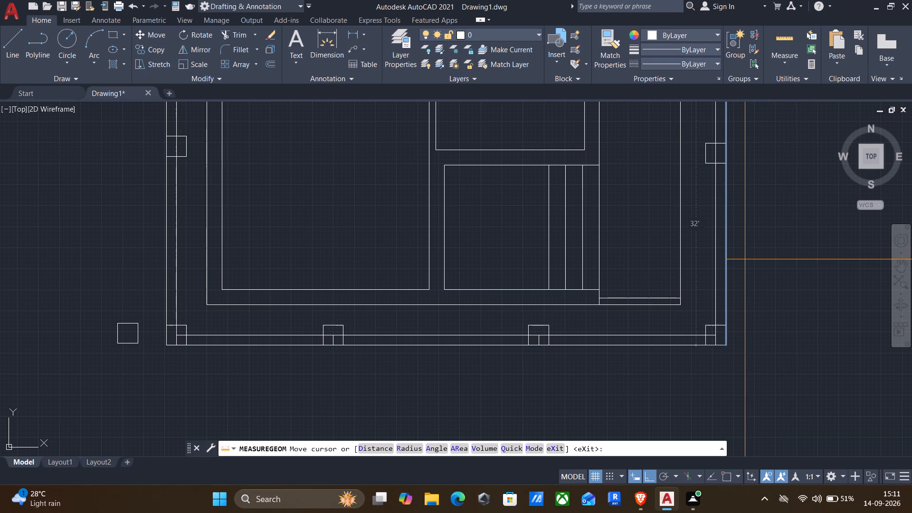
{"action": "scroll", "coordinate": [732, 261], "scroll_direction": "up", "scroll_amount": 2}
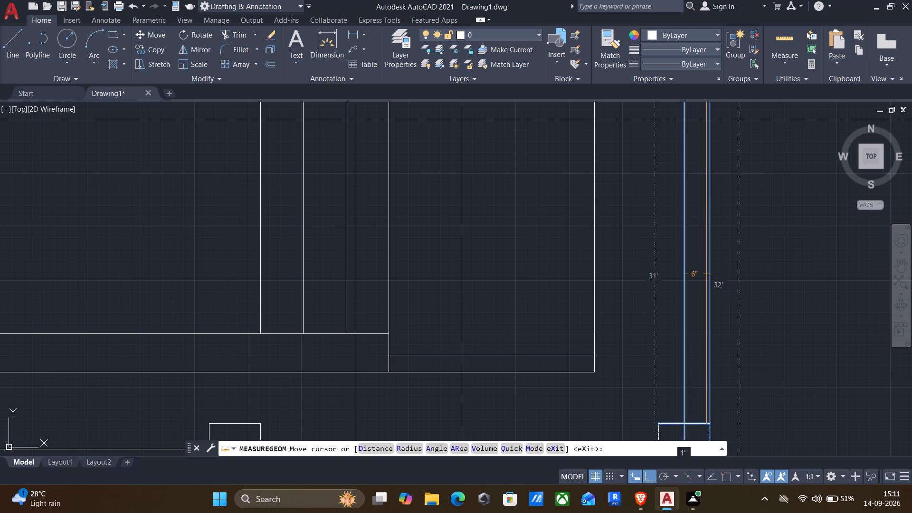
{"action": "scroll", "coordinate": [706, 274], "scroll_direction": "down", "scroll_amount": 1}
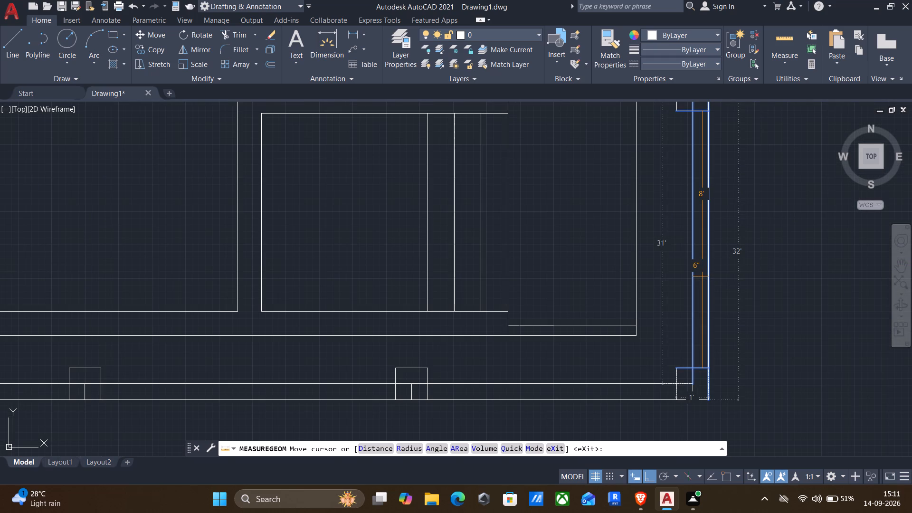
{"action": "key", "text": "Escape"}
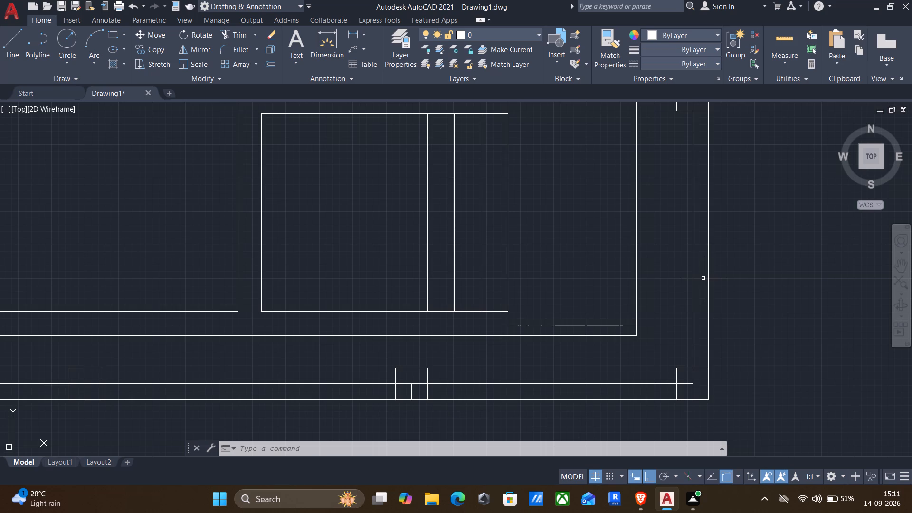
Copy the square 9' up the right outer wall a further 11' straight up, based at its top-right corner.
{"action": "scroll", "coordinate": [703, 278], "scroll_direction": "down", "scroll_amount": 2}
{"action": "middle_click_drag", "start_coordinate": [703, 278], "coordinate": [640, 352]}
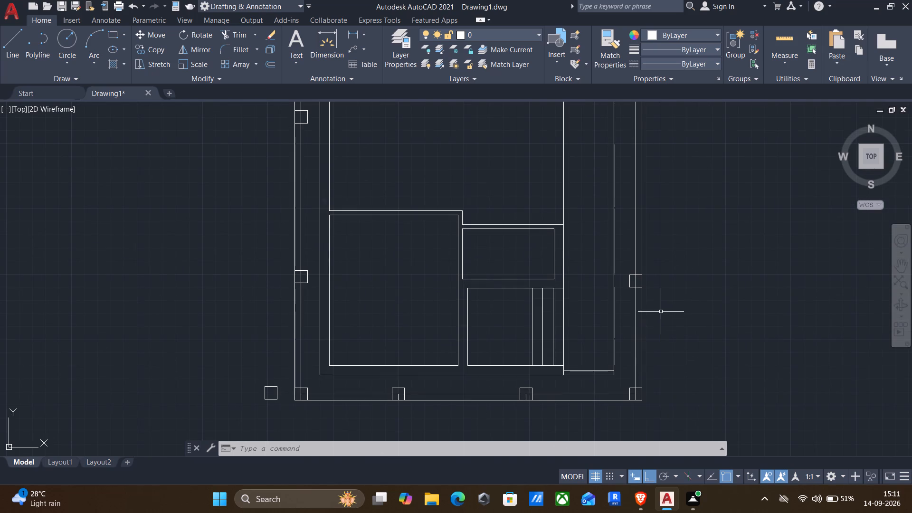
{"action": "left_click", "coordinate": [620, 266]}
{"action": "left_click", "coordinate": [664, 312]}
{"action": "key", "text": "v"}
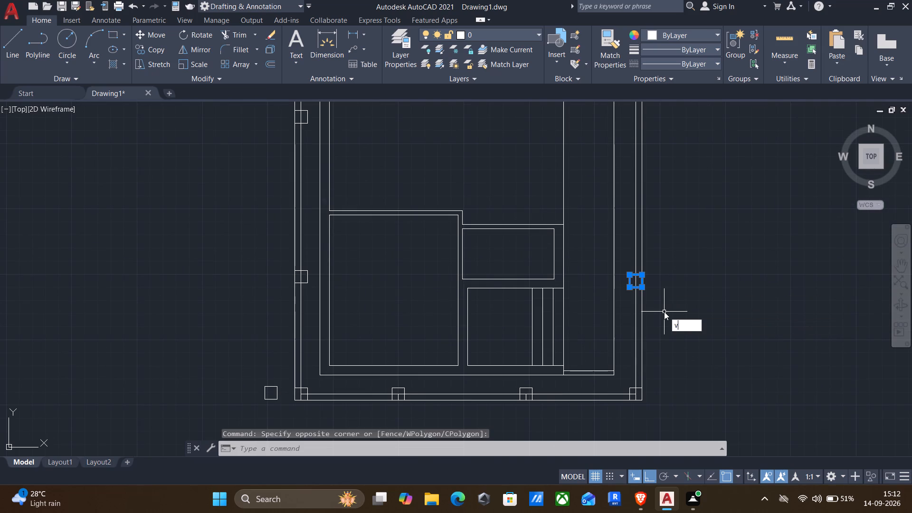
{"action": "key", "text": "BackSpace"}
{"action": "type", "text": "co"}
{"action": "key", "text": "Return"}
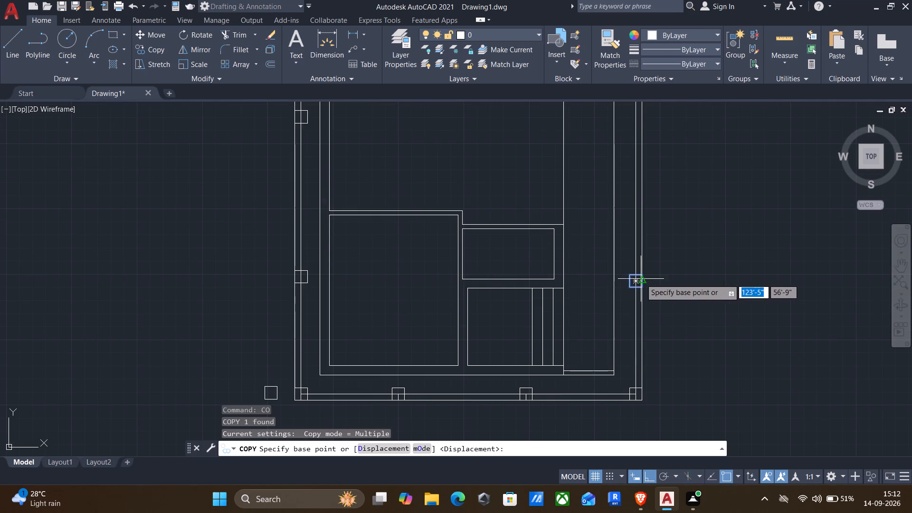
{"action": "left_click", "coordinate": [641, 275]}
{"action": "type", "text": "11'"}
{"action": "key", "text": "Return"}
Place further copies at both corners of the right outer wall's jog and, with Ortho off, at the plan's top-right outer corner.
{"action": "middle_click_drag", "start_coordinate": [638, 183], "coordinate": [594, 420]}
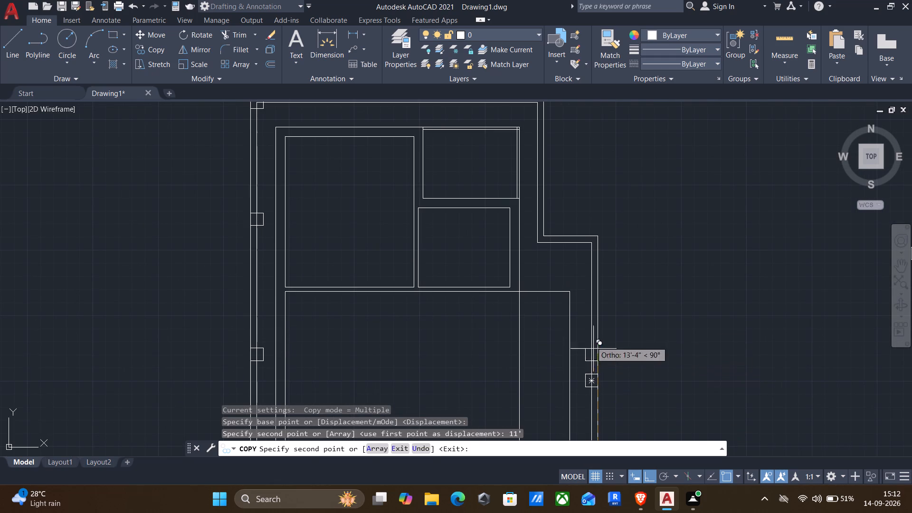
{"action": "left_click", "coordinate": [599, 237]}
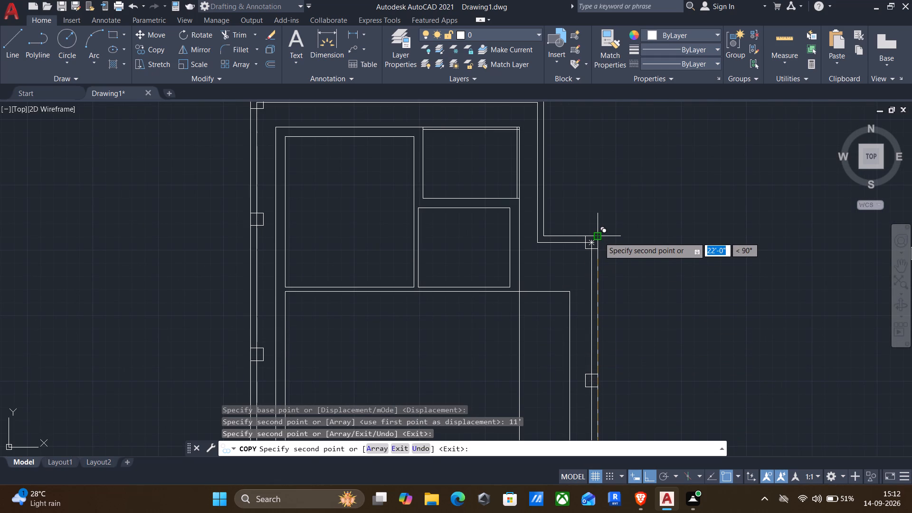
{"action": "left_click", "coordinate": [541, 235]}
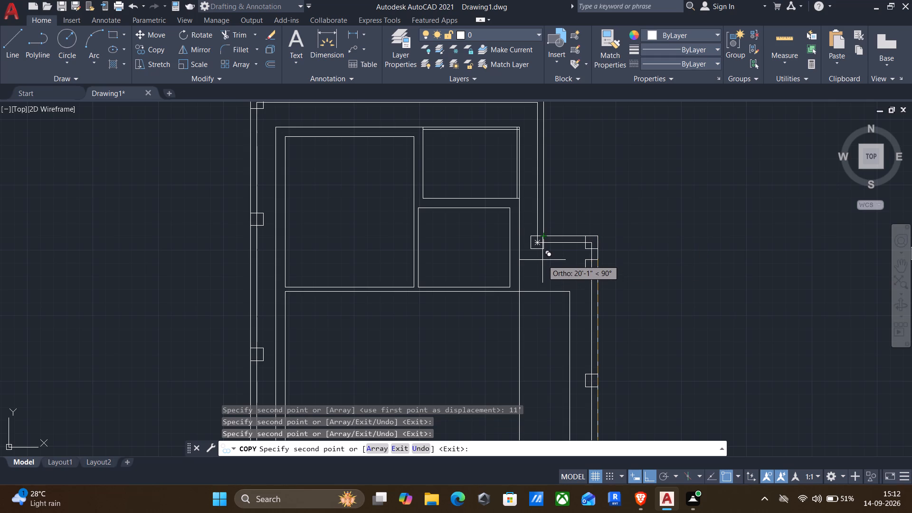
{"action": "middle_click_drag", "start_coordinate": [530, 184], "coordinate": [517, 319]}
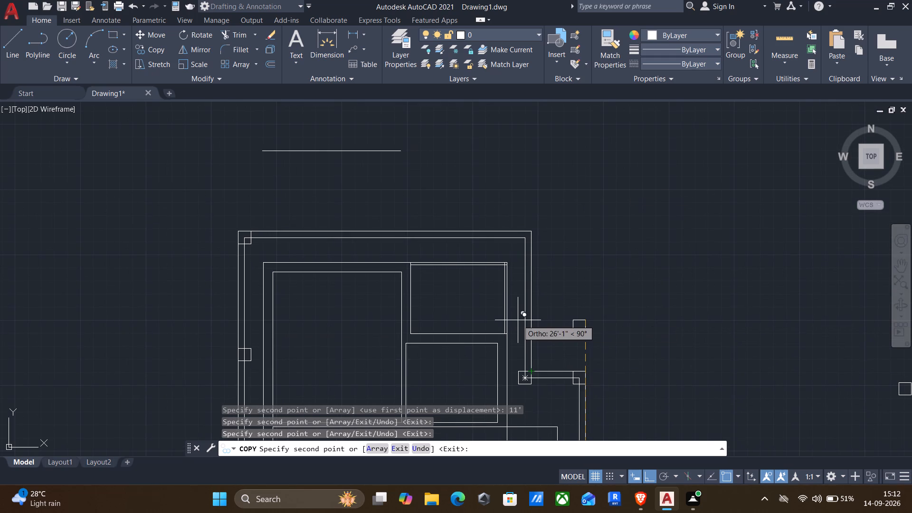
{"action": "key", "text": "F8"}
{"action": "scroll", "coordinate": [524, 240], "scroll_direction": "up", "scroll_amount": 2}
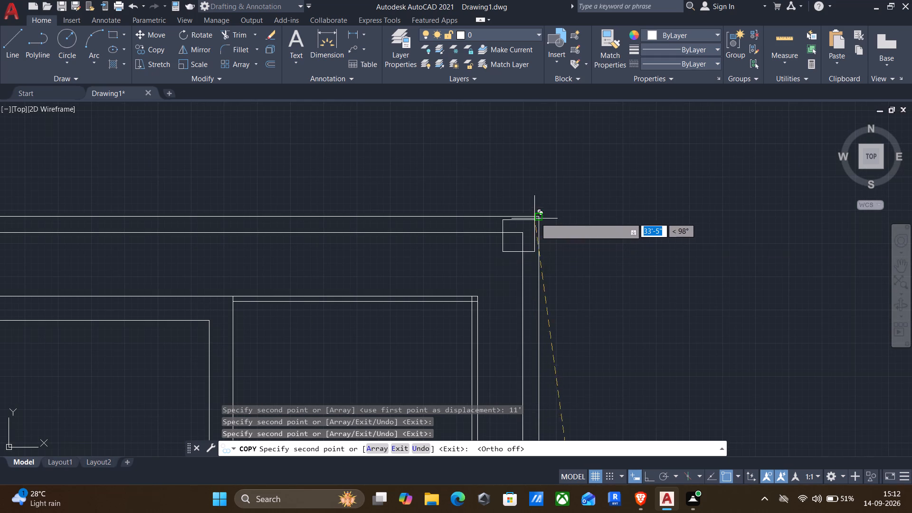
{"action": "left_click", "coordinate": [539, 213]}
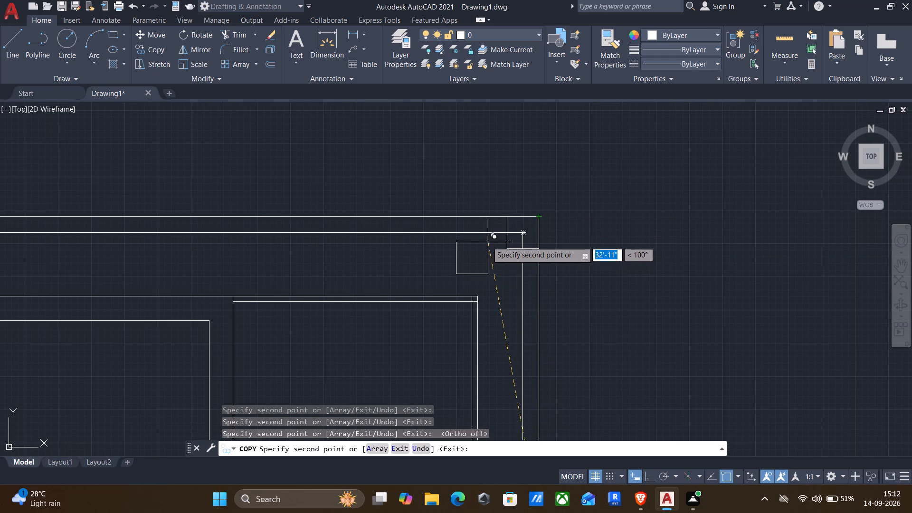
Place another copy on the top outer wall with its top-right corner at the outer line's midpoint, and end the copying.
{"action": "scroll", "coordinate": [486, 241], "scroll_direction": "down", "scroll_amount": 1}
{"action": "middle_click_drag", "start_coordinate": [486, 241], "coordinate": [543, 202]}
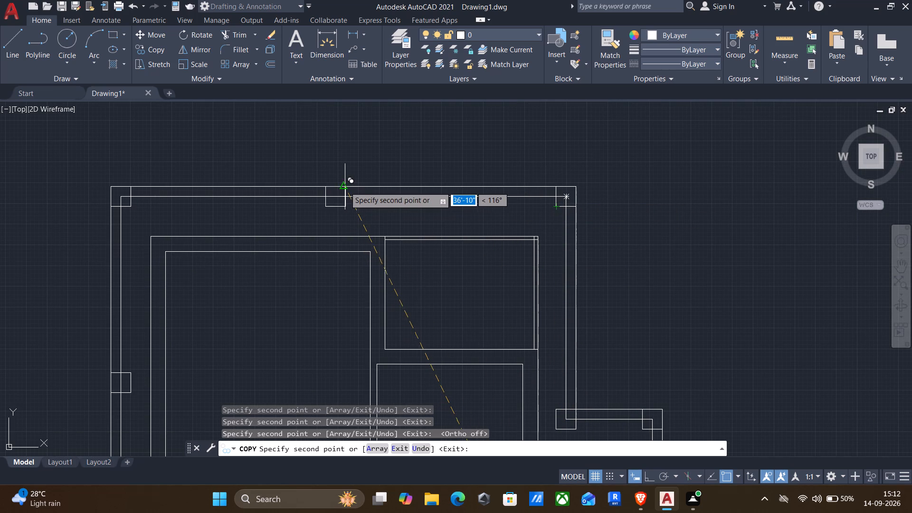
{"action": "left_click", "coordinate": [343, 185]}
{"action": "middle_click_drag", "start_coordinate": [349, 225], "coordinate": [399, 165]}
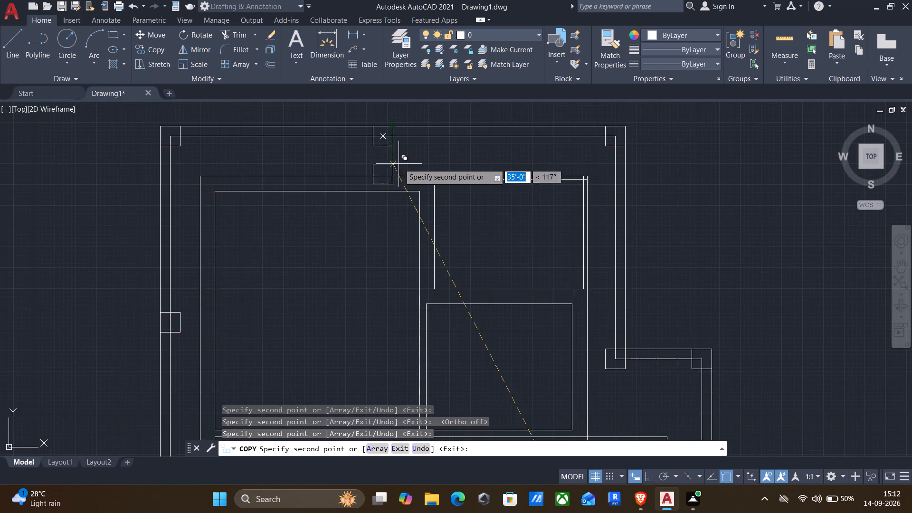
{"action": "scroll", "coordinate": [397, 172], "scroll_direction": "down", "scroll_amount": 2}
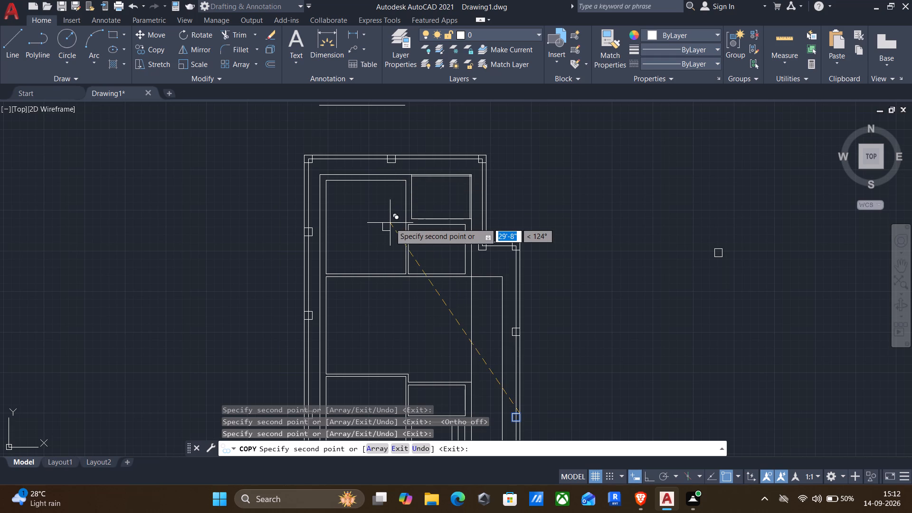
{"action": "key", "text": "Escape"}
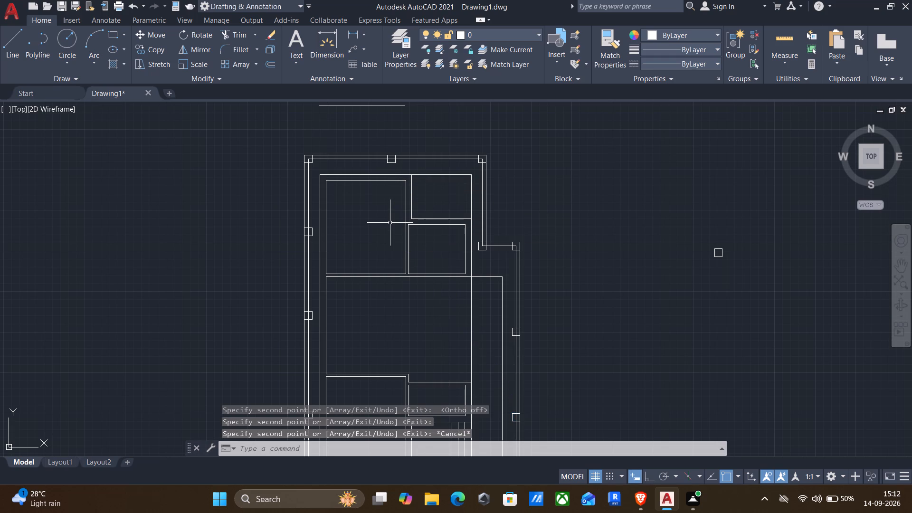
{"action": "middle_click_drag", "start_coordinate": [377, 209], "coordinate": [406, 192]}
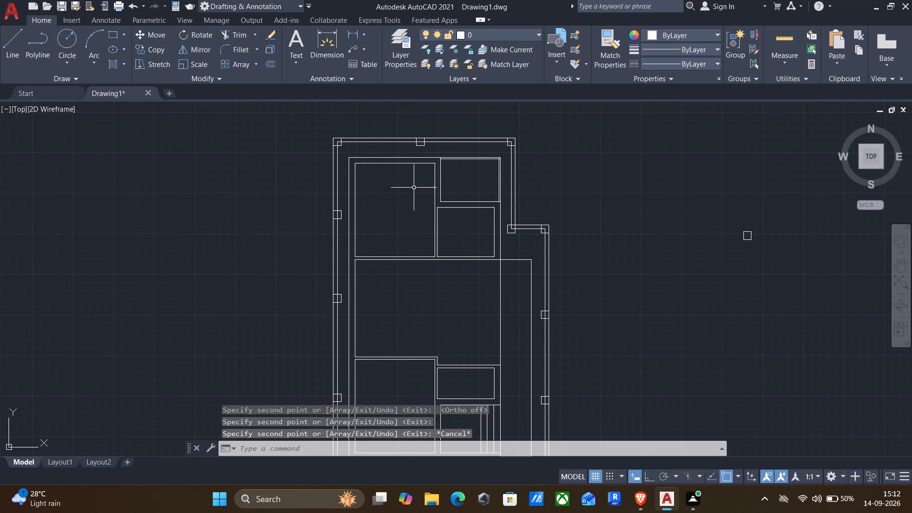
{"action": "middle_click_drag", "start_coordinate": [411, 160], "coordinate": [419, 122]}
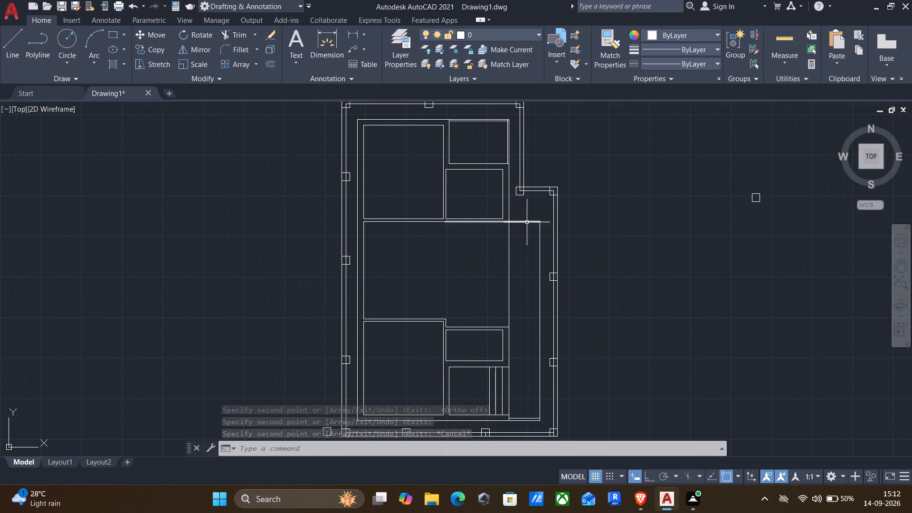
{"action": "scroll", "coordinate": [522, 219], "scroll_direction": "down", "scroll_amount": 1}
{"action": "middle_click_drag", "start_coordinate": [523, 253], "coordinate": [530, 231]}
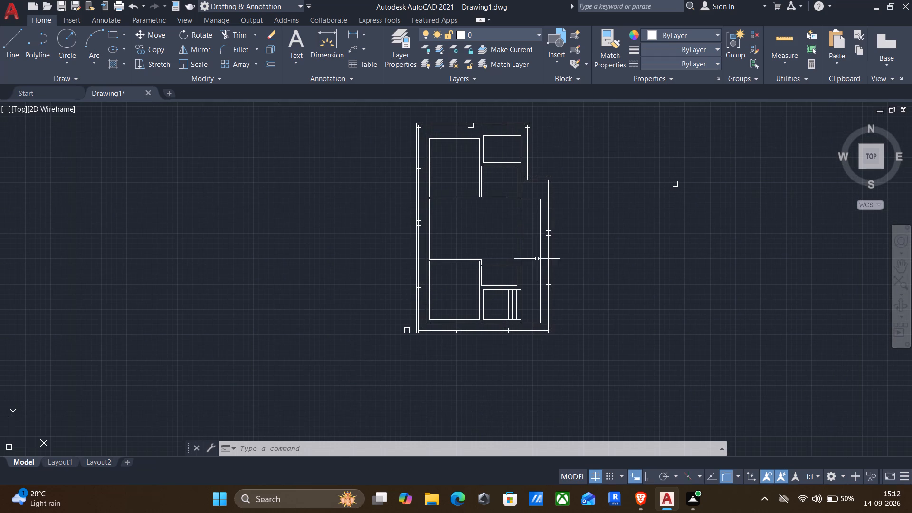
Measure the width and height of the large central room between its walls.
{"action": "middle_click_drag", "start_coordinate": [537, 261], "coordinate": [542, 249]}
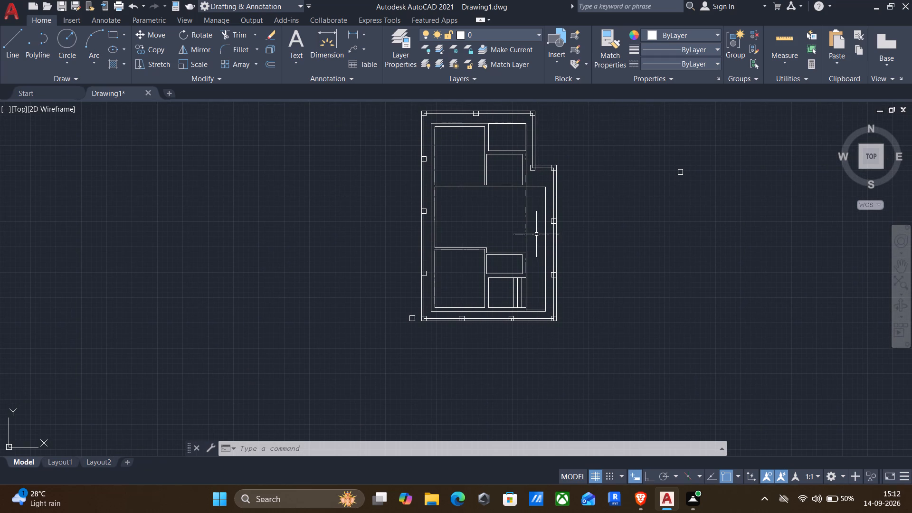
{"action": "middle_click_drag", "start_coordinate": [534, 256], "coordinate": [538, 245]}
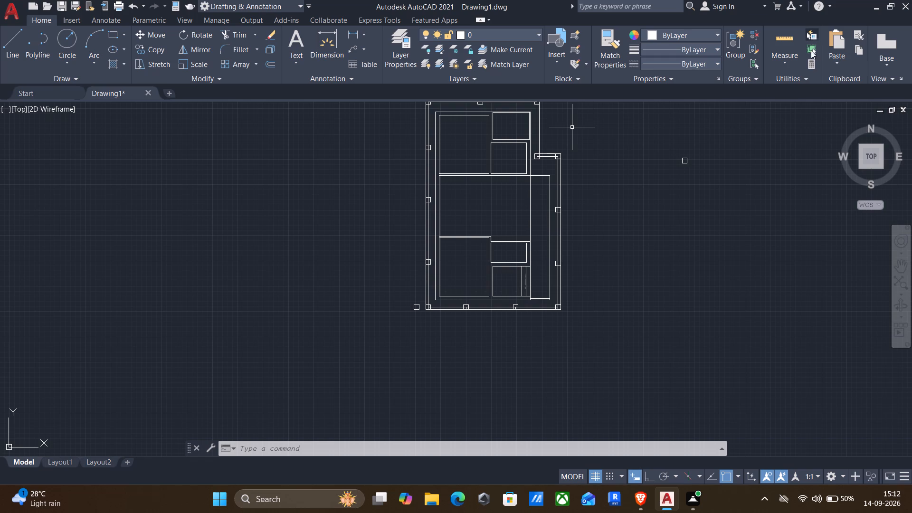
{"action": "left_click", "coordinate": [784, 36]}
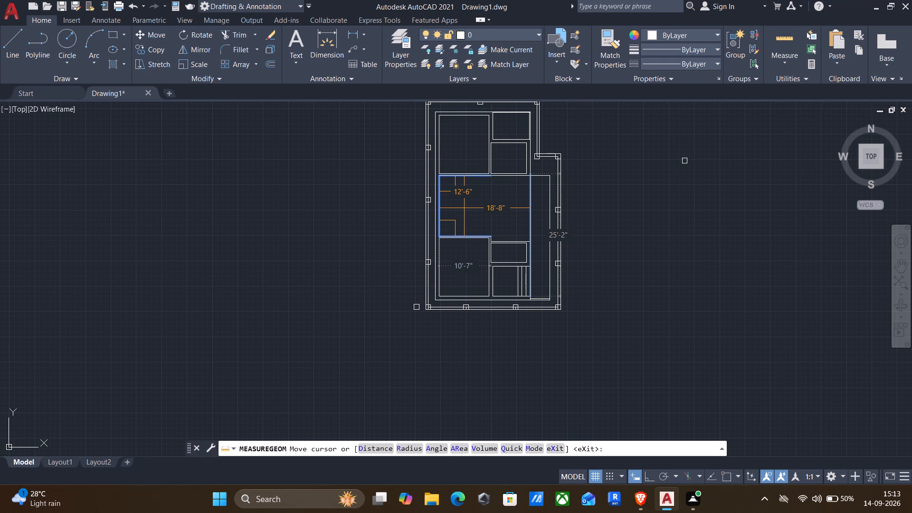
{"action": "key", "text": "Escape"}
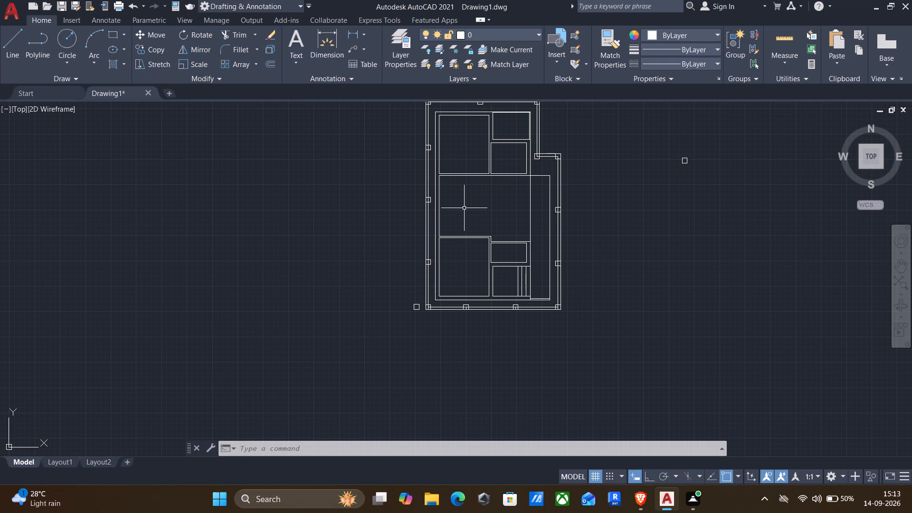
Offset the central room's left wall line 3'4" into the room and offset that new line a further 4" for a partition.
{"action": "key", "text": "o"}
{"action": "key", "text": "Return"}
{"action": "left_click", "coordinate": [440, 206]}
{"action": "left_click", "coordinate": [448, 204]}
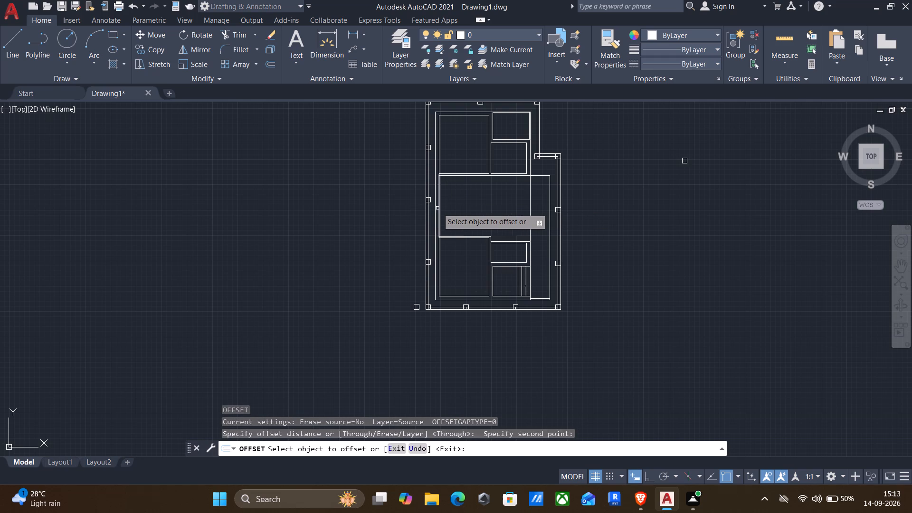
{"action": "scroll", "coordinate": [436, 208], "scroll_direction": "up", "scroll_amount": 2}
{"action": "left_click", "coordinate": [437, 198]}
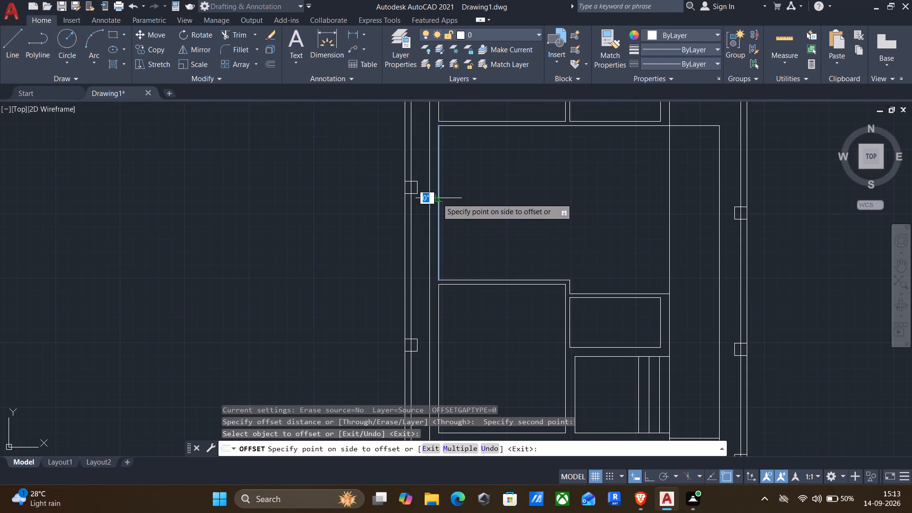
{"action": "type", "text": "3'4\""}
{"action": "key", "text": "Return"}
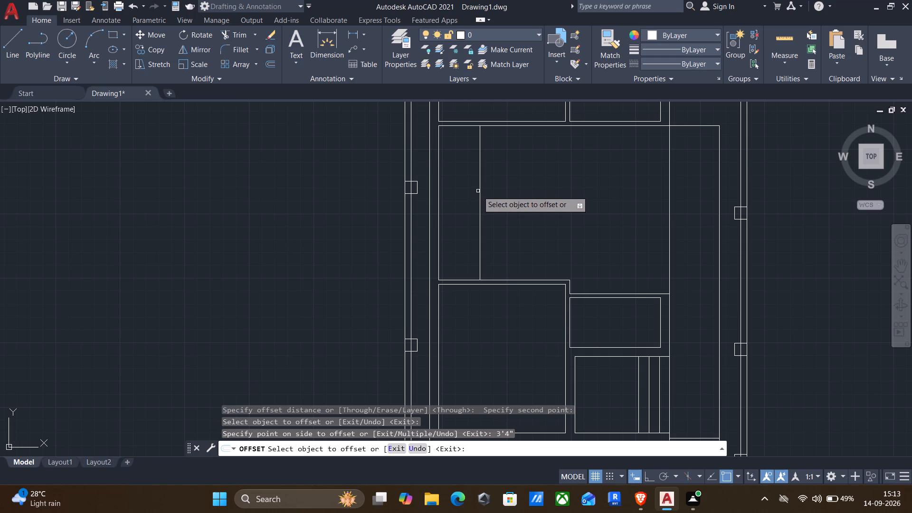
{"action": "left_click", "coordinate": [479, 172]}
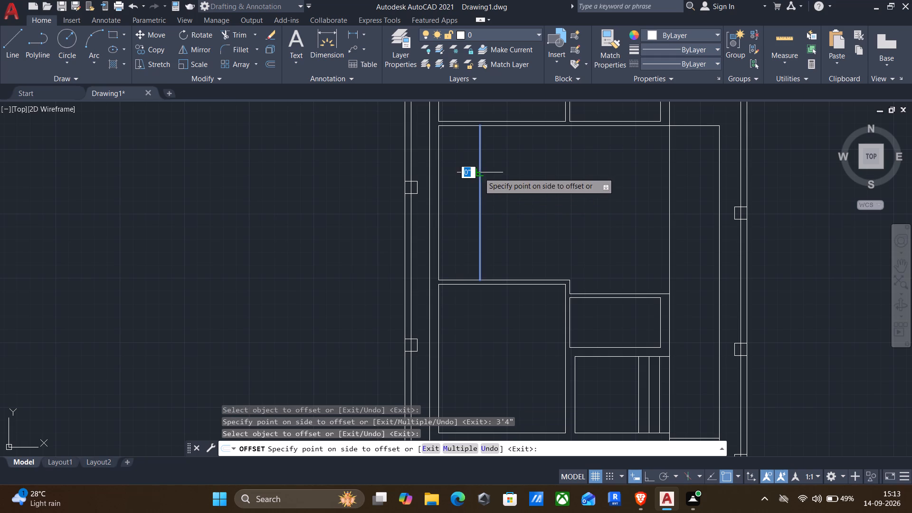
{"action": "type", "text": "4\""}
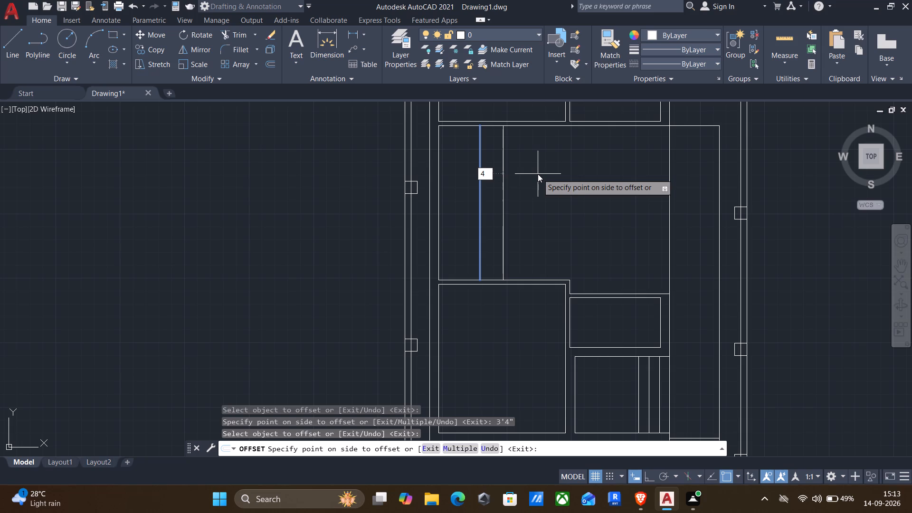
{"action": "key", "text": "Return"}
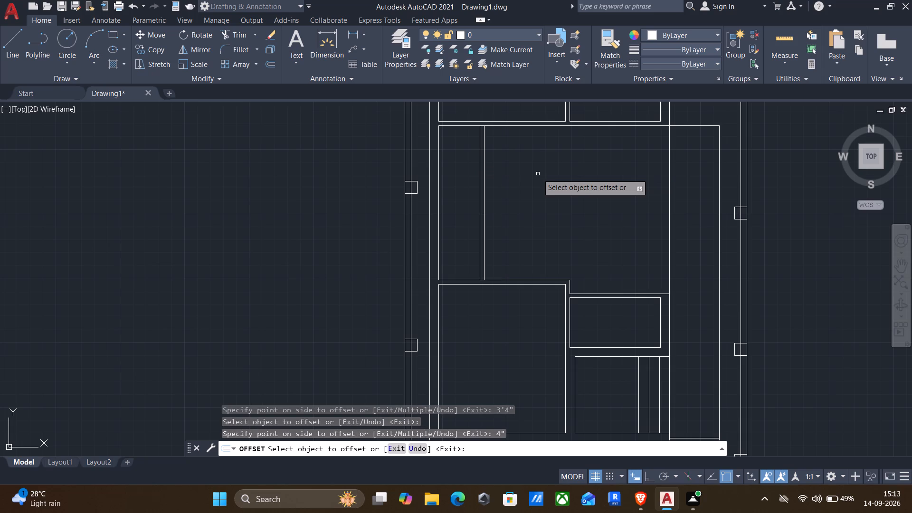
Offset the partition's right-hand line 3' further into the central room.
{"action": "left_click", "coordinate": [484, 243]}
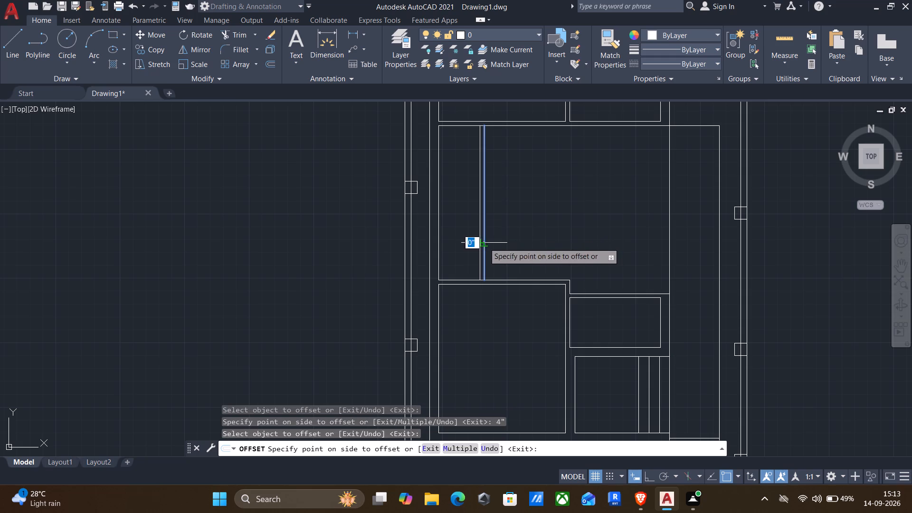
{"action": "type", "text": "3'"}
{"action": "key", "text": "Return"}
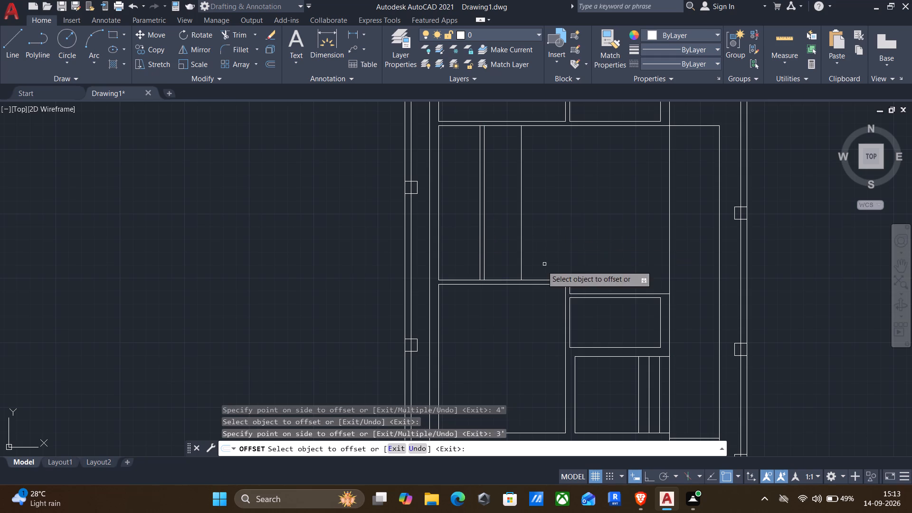
Offset the central room's bottom wall line 2'10" upward and its top wall line 2'10" downward.
{"action": "middle_click_drag", "start_coordinate": [482, 311], "coordinate": [538, 282]}
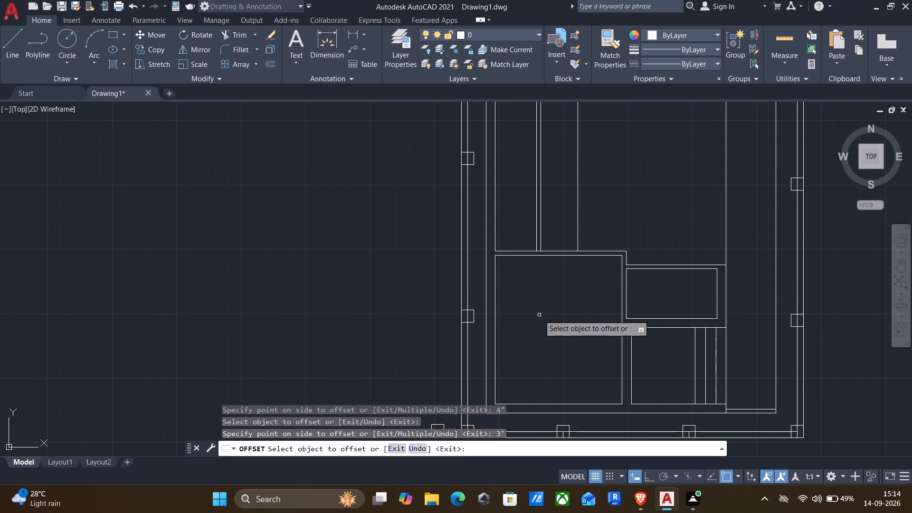
{"action": "left_click", "coordinate": [564, 248]}
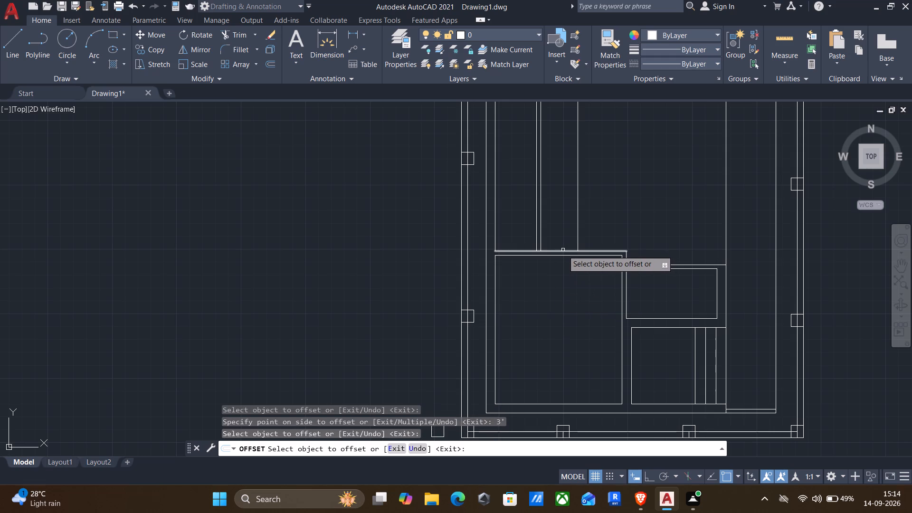
{"action": "left_click", "coordinate": [563, 250]}
{"action": "type", "text": "2'10\""}
{"action": "key", "text": "Return"}
{"action": "scroll", "coordinate": [583, 202], "scroll_direction": "down", "scroll_amount": 1}
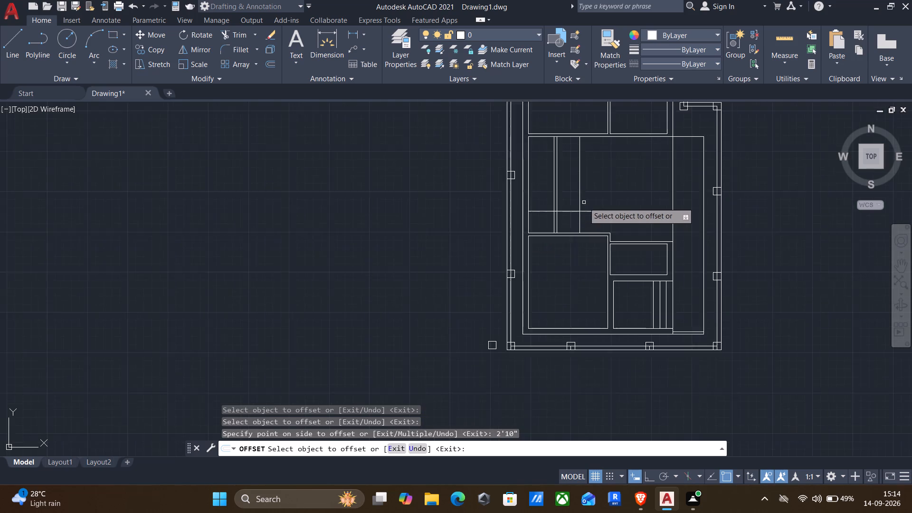
{"action": "scroll", "coordinate": [584, 202], "scroll_direction": "down", "scroll_amount": 1}
{"action": "middle_click_drag", "start_coordinate": [608, 178], "coordinate": [571, 227]}
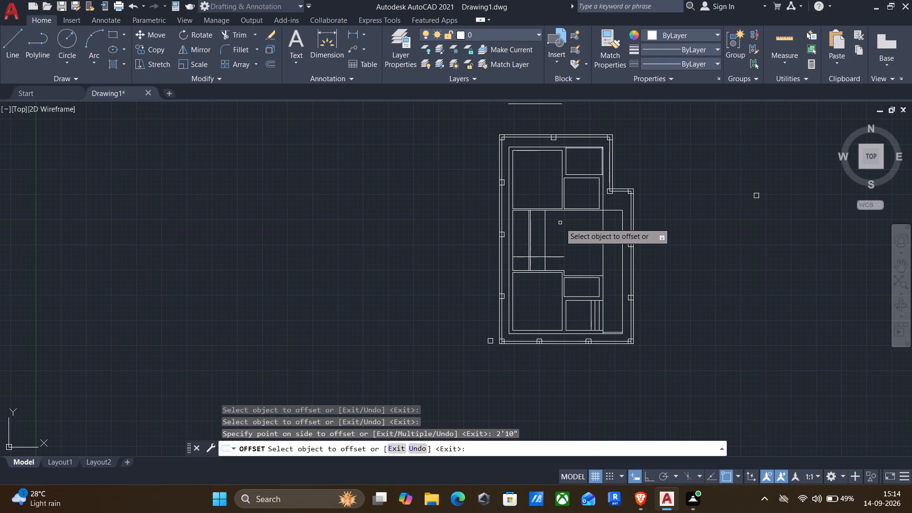
{"action": "scroll", "coordinate": [554, 219], "scroll_direction": "up", "scroll_amount": 3}
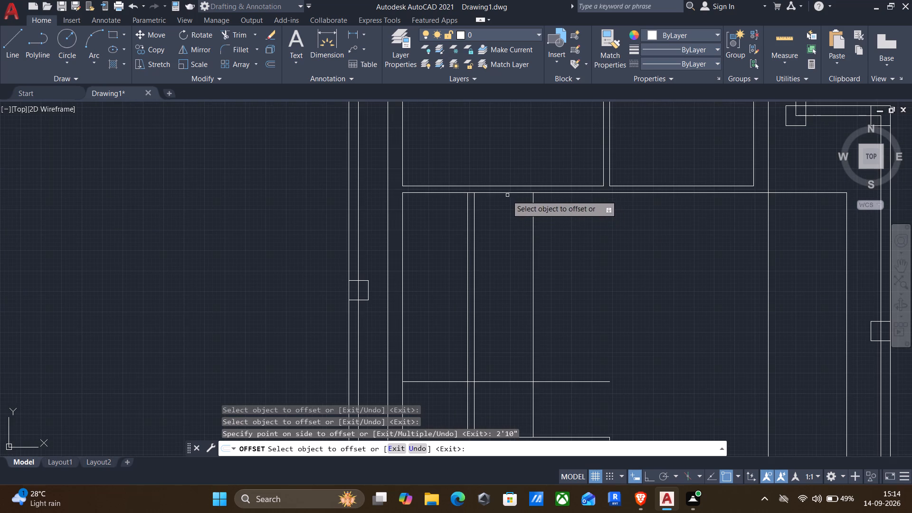
{"action": "left_click", "coordinate": [497, 192]}
{"action": "type", "text": "2'10"}
{"action": "key", "text": "shift+quotedbl"}
{"action": "key", "text": "Return"}
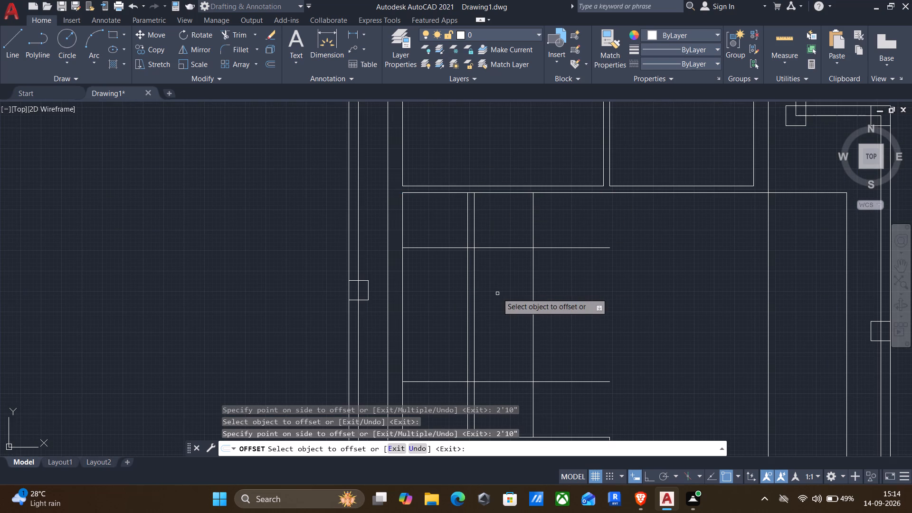
Offset both new horizontal lines 4" toward the middle of the central room for the partition thickness, and end the offsetting.
{"action": "left_click", "coordinate": [493, 248]}
{"action": "type", "text": "4\""}
{"action": "key", "text": "Return"}
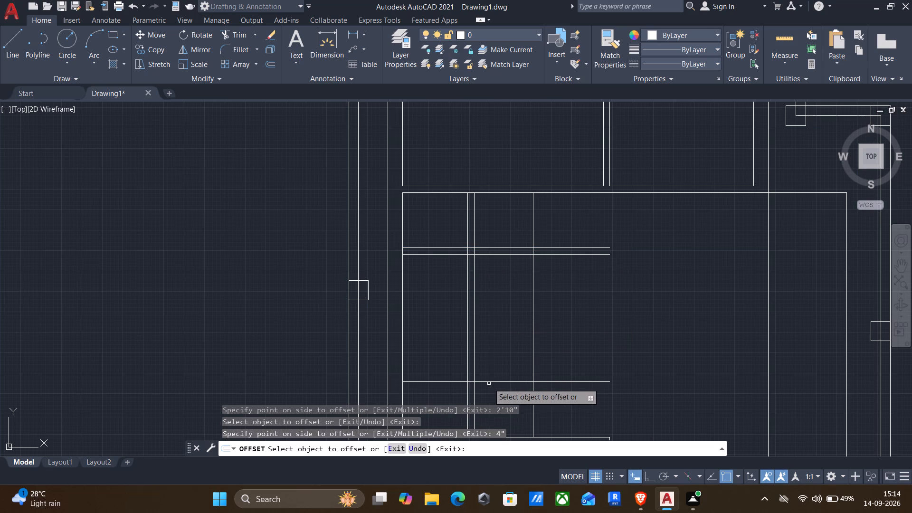
{"action": "left_click", "coordinate": [489, 382]}
{"action": "type", "text": "4\""}
{"action": "key", "text": "Return"}
{"action": "middle_click_drag", "start_coordinate": [493, 367], "coordinate": [507, 323]}
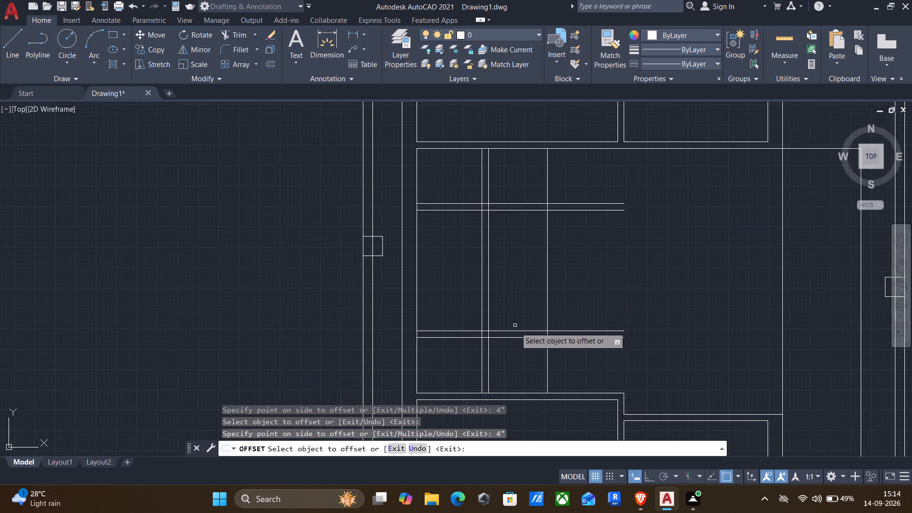
{"action": "scroll", "coordinate": [516, 335], "scroll_direction": "down", "scroll_amount": 1}
{"action": "middle_click_drag", "start_coordinate": [517, 339], "coordinate": [531, 303]}
{"action": "key", "text": "Escape"}
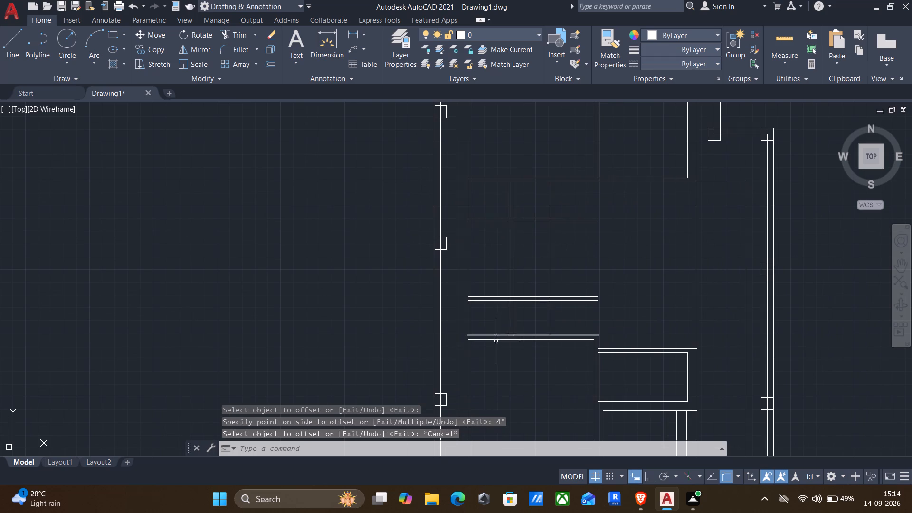
Trim both pairs of horizontal partition lines between the room's left wall and the new vertical partition.
{"action": "scroll", "coordinate": [510, 202], "scroll_direction": "up", "scroll_amount": 1}
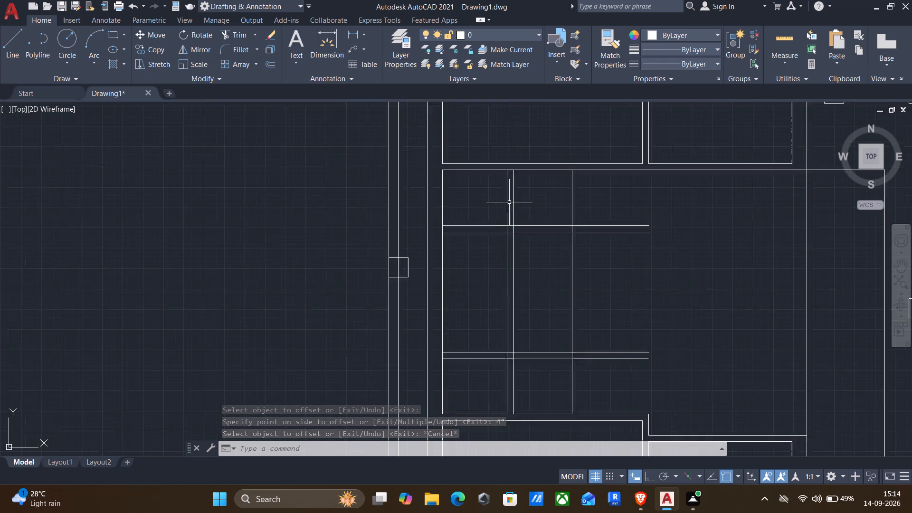
{"action": "scroll", "coordinate": [509, 202], "scroll_direction": "up", "scroll_amount": 1}
{"action": "scroll", "coordinate": [509, 202], "scroll_direction": "down", "scroll_amount": 2}
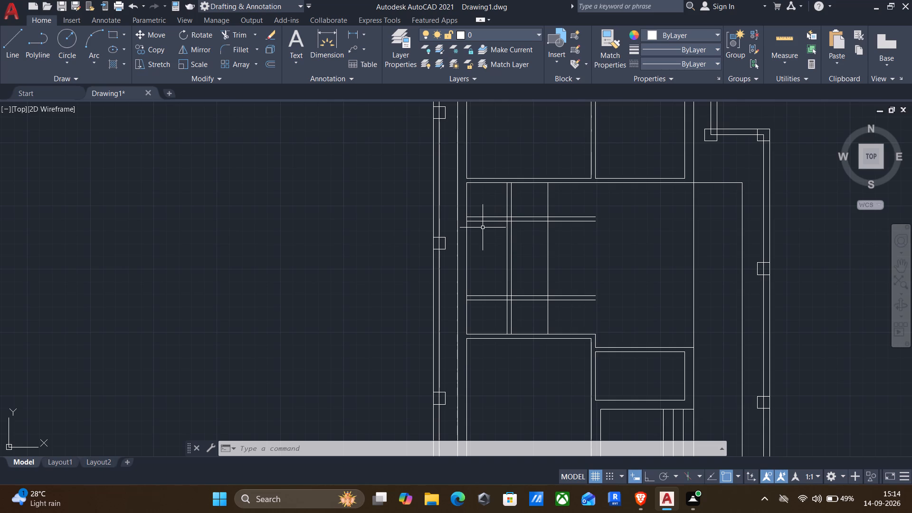
{"action": "type", "text": "tr"}
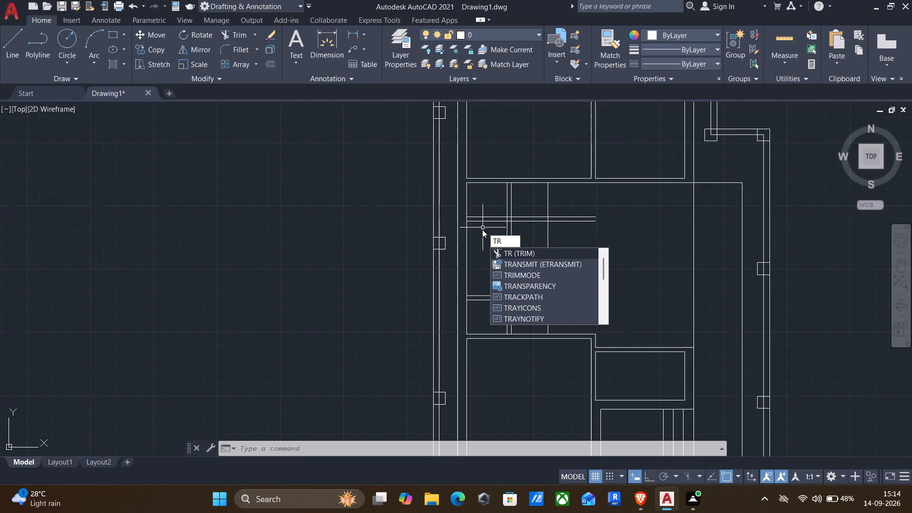
{"action": "key", "text": "Return"}
{"action": "left_click_drag", "start_coordinate": [483, 209], "coordinate": [484, 233]}
{"action": "left_click_drag", "start_coordinate": [484, 267], "coordinate": [484, 277]}
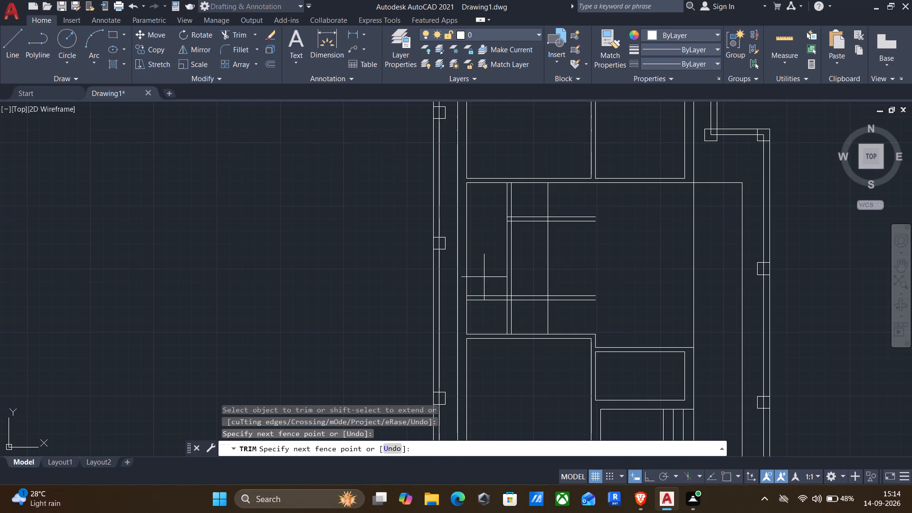
{"action": "left_click_drag", "start_coordinate": [484, 277], "coordinate": [485, 304]}
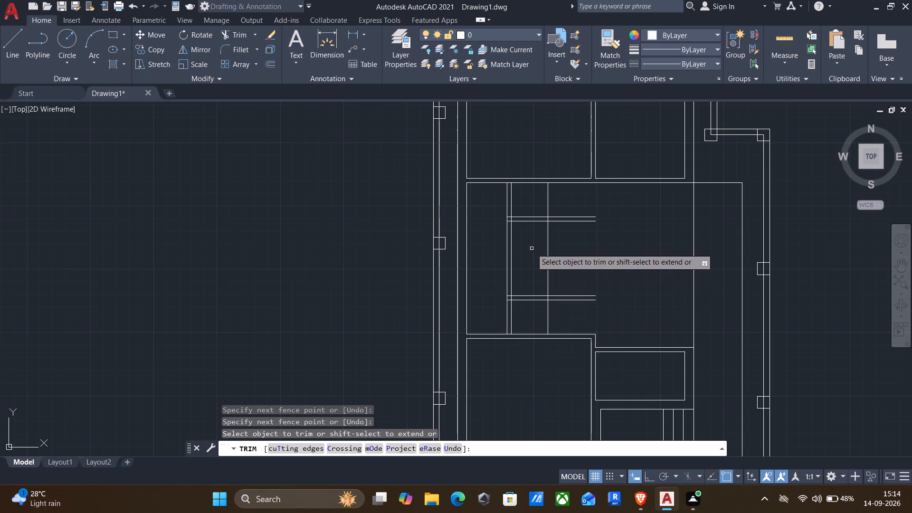
Trim the overlapping lines where the vertical partition meets the upper horizontal partition, leaving a clean inner corner.
{"action": "scroll", "coordinate": [520, 210], "scroll_direction": "up", "scroll_amount": 4}
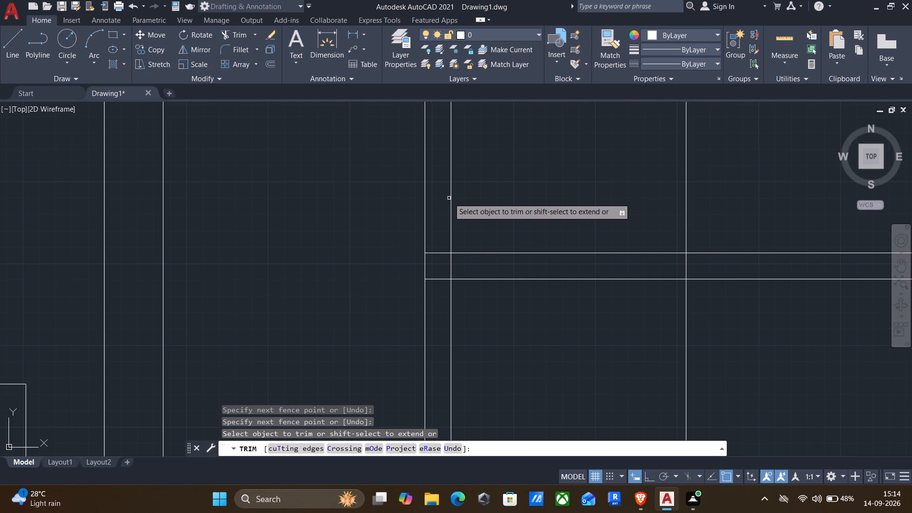
{"action": "left_click", "coordinate": [448, 198]}
{"action": "left_click", "coordinate": [461, 196]}
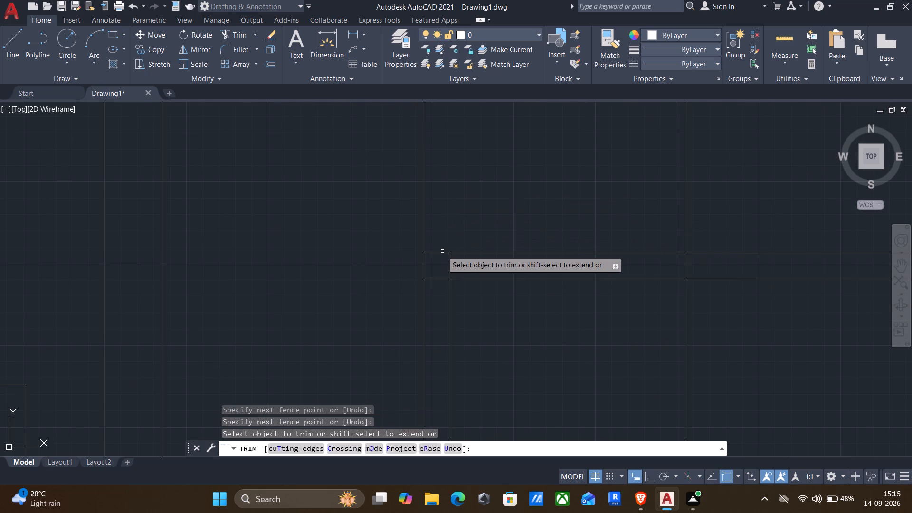
{"action": "scroll", "coordinate": [444, 275], "scroll_direction": "up", "scroll_amount": 2}
{"action": "left_click_drag", "start_coordinate": [447, 270], "coordinate": [467, 263]}
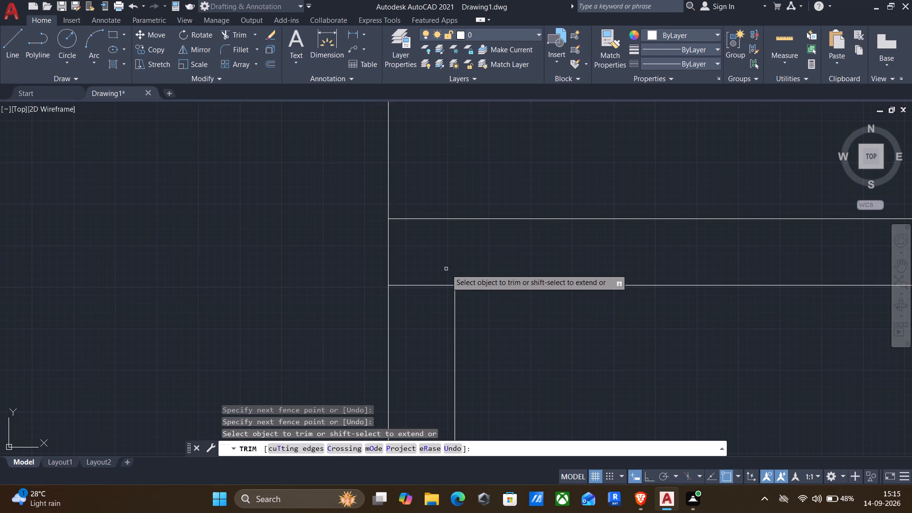
{"action": "left_click_drag", "start_coordinate": [429, 267], "coordinate": [425, 314]}
Trim the ends of the upper and lower horizontal partitions that overrun the vertical line 3' from the partition.
{"action": "scroll", "coordinate": [425, 314], "scroll_direction": "down", "scroll_amount": 3}
{"action": "scroll", "coordinate": [546, 306], "scroll_direction": "down", "scroll_amount": 2}
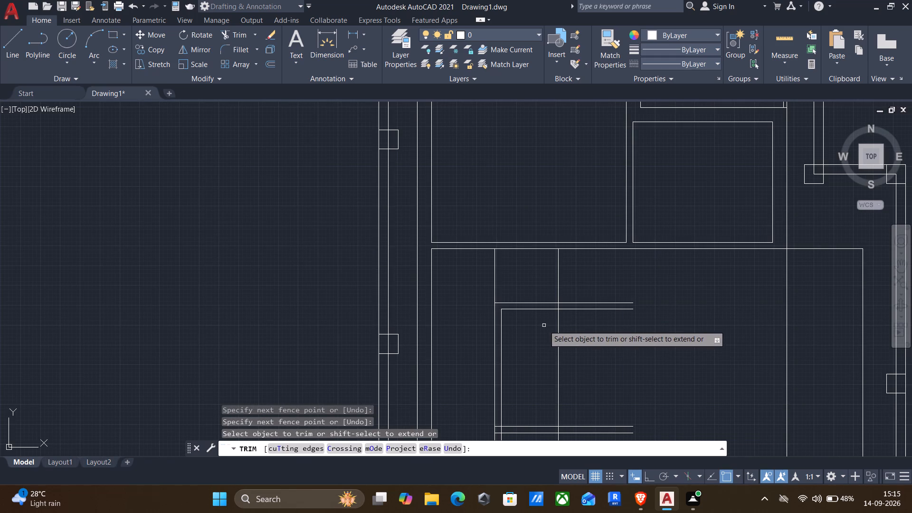
{"action": "left_click_drag", "start_coordinate": [596, 333], "coordinate": [599, 292]}
{"action": "scroll", "coordinate": [599, 297], "scroll_direction": "down", "scroll_amount": 1}
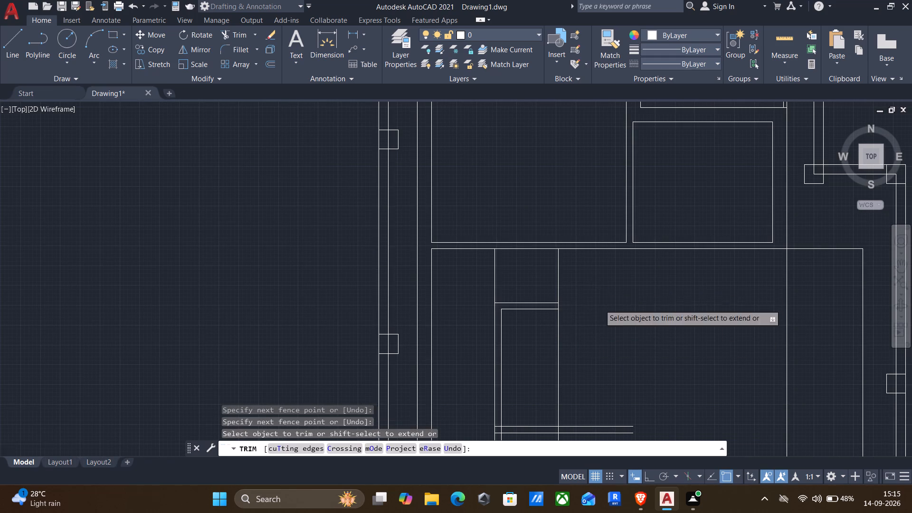
{"action": "scroll", "coordinate": [599, 306], "scroll_direction": "down", "scroll_amount": 1}
{"action": "scroll", "coordinate": [605, 362], "scroll_direction": "up", "scroll_amount": 2}
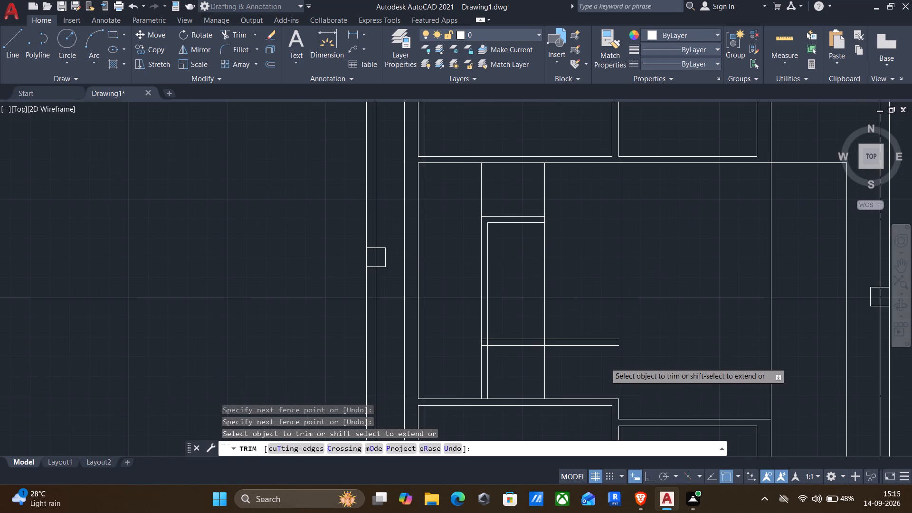
{"action": "left_click_drag", "start_coordinate": [604, 363], "coordinate": [601, 322]}
Trim the overlapping lines where the vertical partition meets the lower horizontal partition, leaving a clean inner corner.
{"action": "scroll", "coordinate": [571, 336], "scroll_direction": "down", "scroll_amount": 1}
{"action": "scroll", "coordinate": [525, 357], "scroll_direction": "up", "scroll_amount": 2}
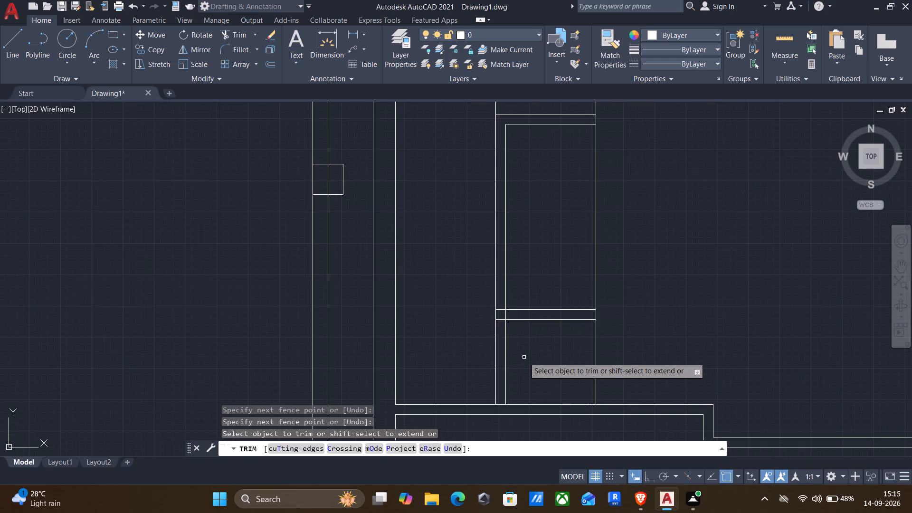
{"action": "scroll", "coordinate": [522, 357], "scroll_direction": "down", "scroll_amount": 1}
{"action": "middle_click_drag", "start_coordinate": [522, 357], "coordinate": [537, 316]}
{"action": "scroll", "coordinate": [531, 296], "scroll_direction": "up", "scroll_amount": 3}
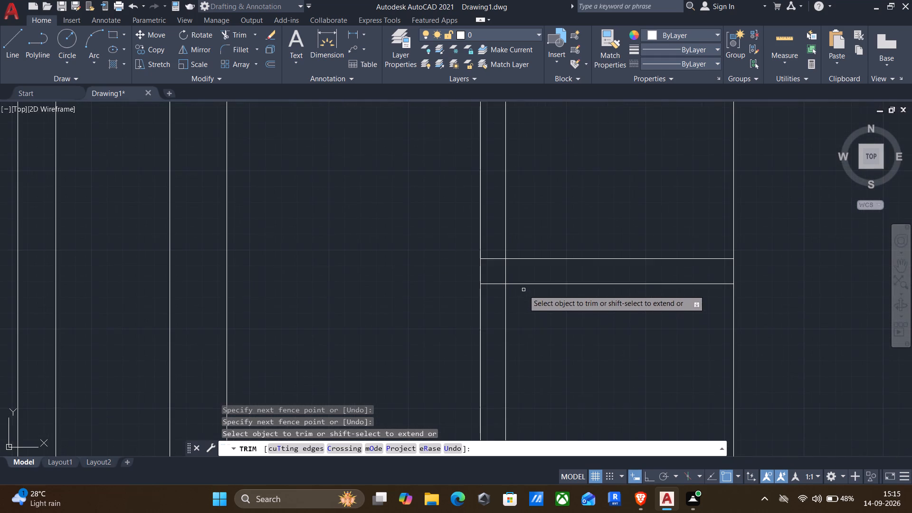
{"action": "scroll", "coordinate": [510, 279], "scroll_direction": "up", "scroll_amount": 1}
{"action": "left_click_drag", "start_coordinate": [470, 234], "coordinate": [477, 248]}
{"action": "left_click", "coordinate": [505, 273]}
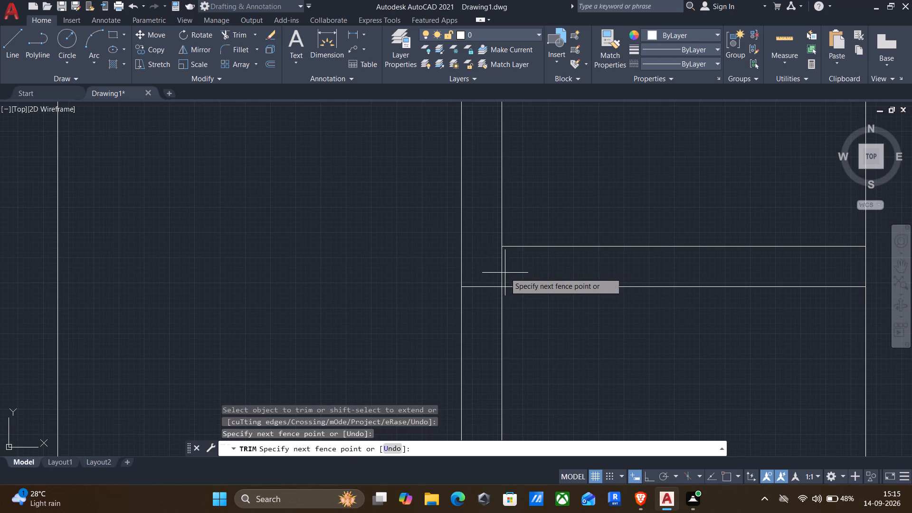
{"action": "left_click", "coordinate": [494, 268]}
Measure the small bay between the lower horizontal partition and the central room's bottom wall.
{"action": "scroll", "coordinate": [494, 268], "scroll_direction": "down", "scroll_amount": 2}
{"action": "middle_click_drag", "start_coordinate": [447, 325], "coordinate": [451, 304]}
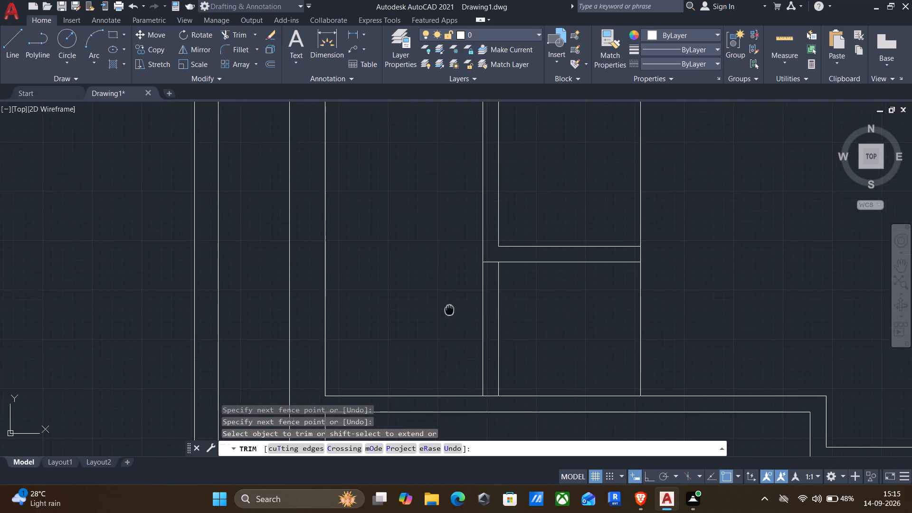
{"action": "middle_click_drag", "start_coordinate": [451, 304], "coordinate": [456, 291]}
{"action": "middle_click_drag", "start_coordinate": [443, 312], "coordinate": [449, 261]}
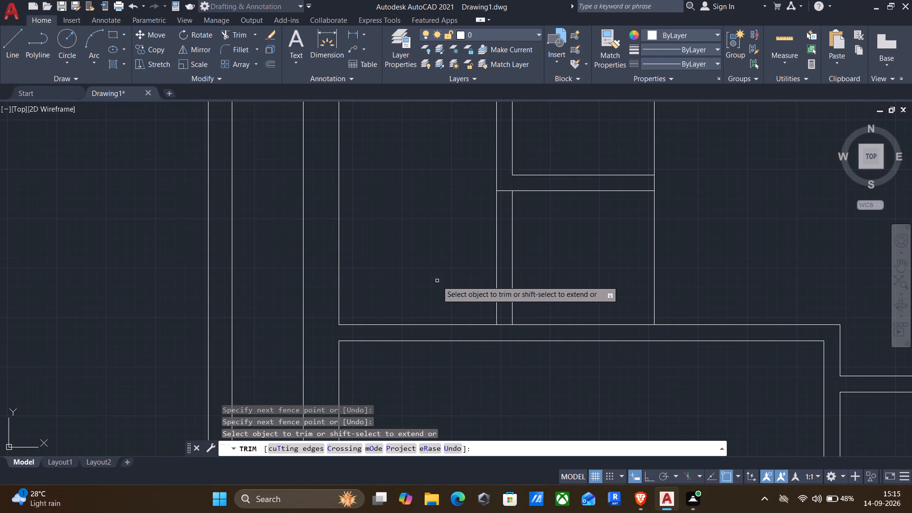
{"action": "scroll", "coordinate": [448, 252], "scroll_direction": "down", "scroll_amount": 1}
{"action": "middle_click_drag", "start_coordinate": [449, 252], "coordinate": [422, 259]}
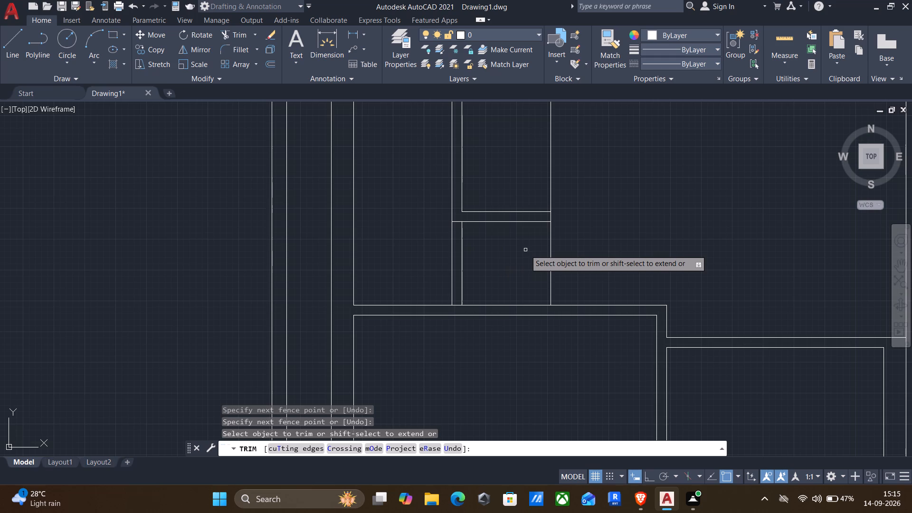
{"action": "left_click", "coordinate": [787, 31]}
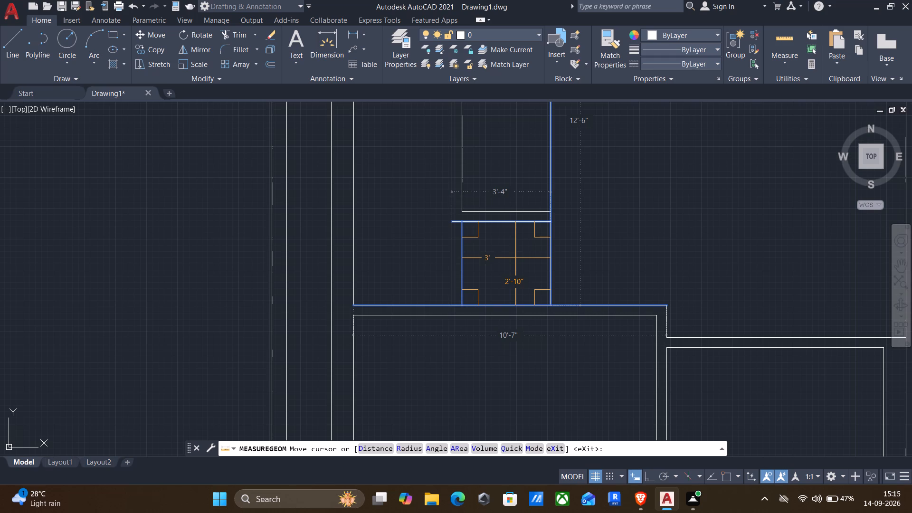
{"action": "key", "text": "Escape"}
Erase the vertical partition's inner line between the lower horizontal partition and the room's bottom wall.
{"action": "middle_click_drag", "start_coordinate": [515, 258], "coordinate": [512, 259]}
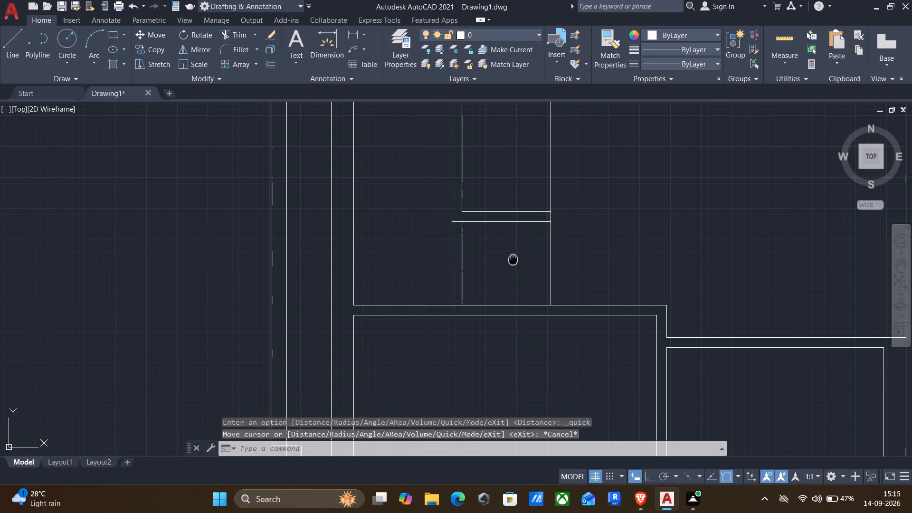
{"action": "middle_click_drag", "start_coordinate": [512, 259], "coordinate": [516, 242]}
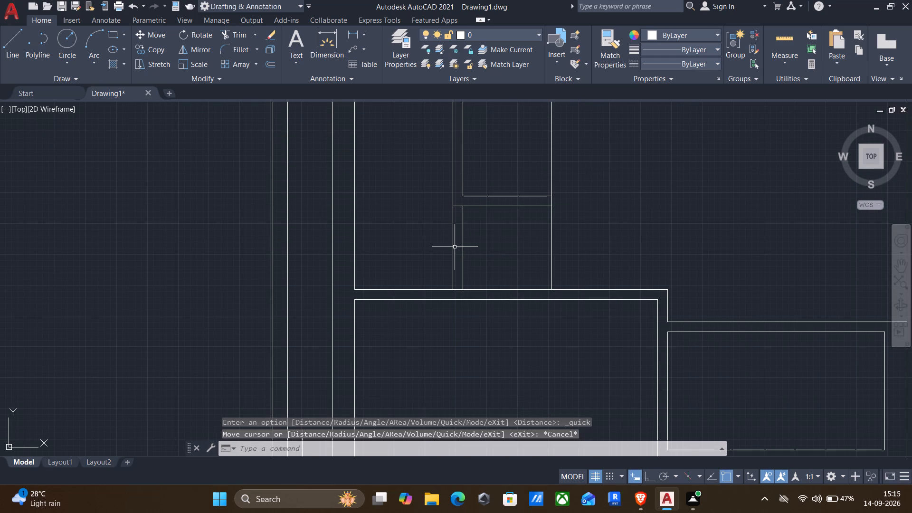
{"action": "left_click", "coordinate": [463, 234]}
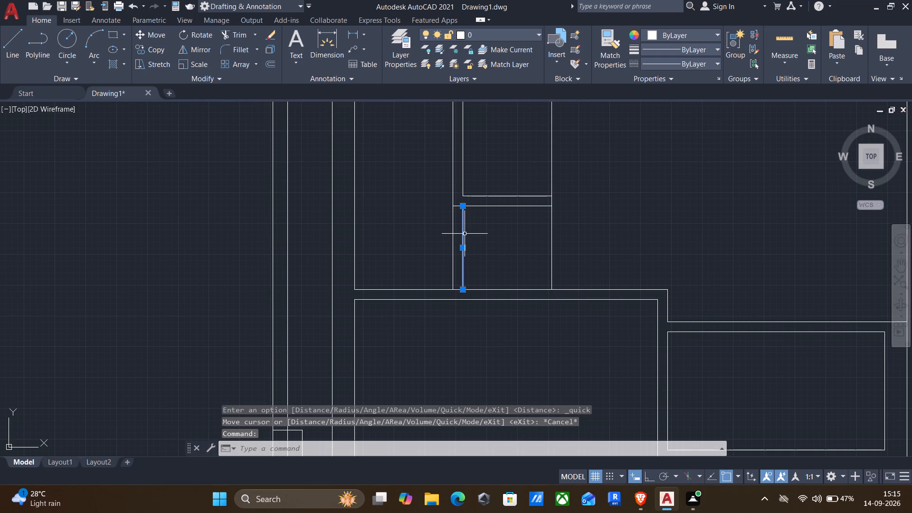
{"action": "key", "text": "Delete"}
With ortho on, draw a vertical line closing the lower bay's right side, from the bottom wall up to the lower horizontal partition.
{"action": "middle_click_drag", "start_coordinate": [466, 245], "coordinate": [452, 298]}
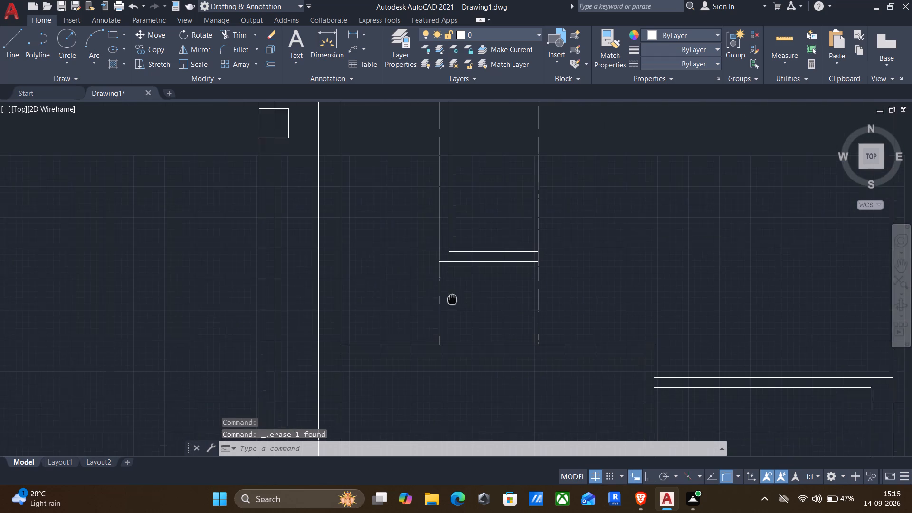
{"action": "middle_click_drag", "start_coordinate": [452, 298], "coordinate": [452, 296]}
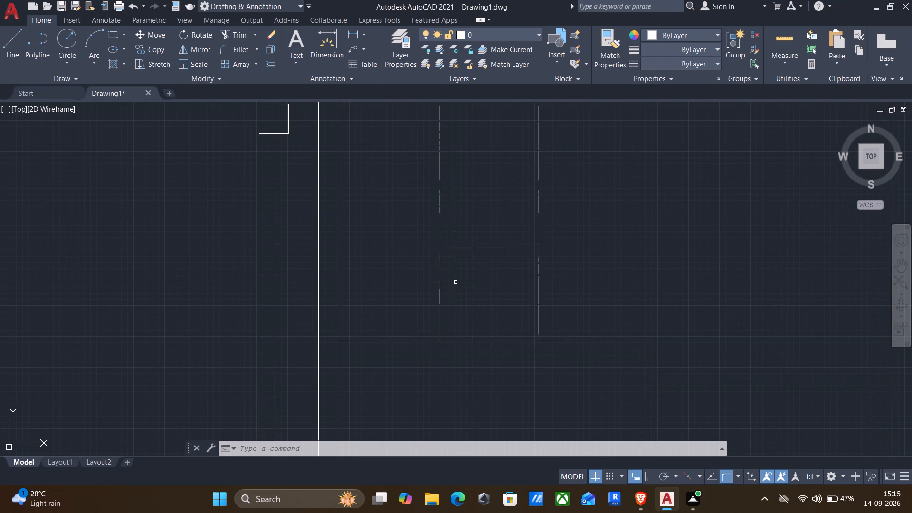
{"action": "key", "text": "l"}
{"action": "key", "text": "Return"}
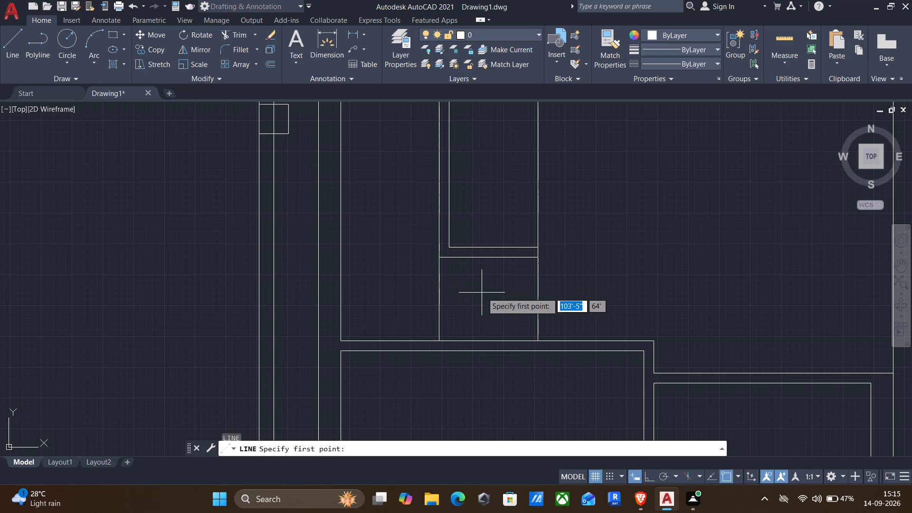
{"action": "left_click", "coordinate": [541, 340]}
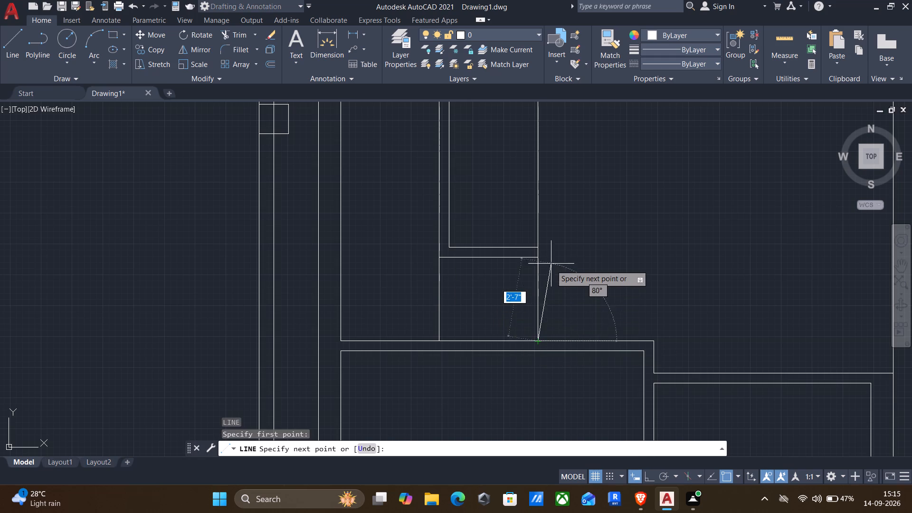
{"action": "key", "text": "F8"}
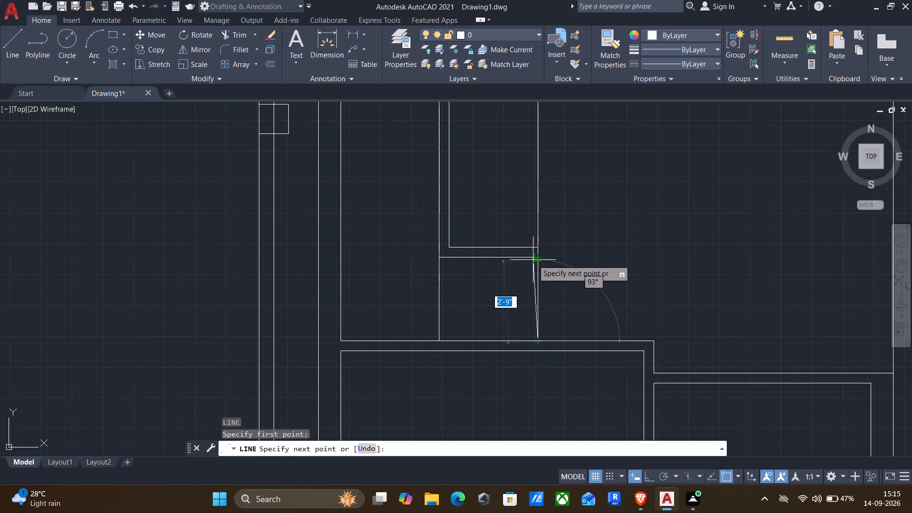
{"action": "left_click", "coordinate": [537, 259]}
{"action": "key", "text": "Return"}
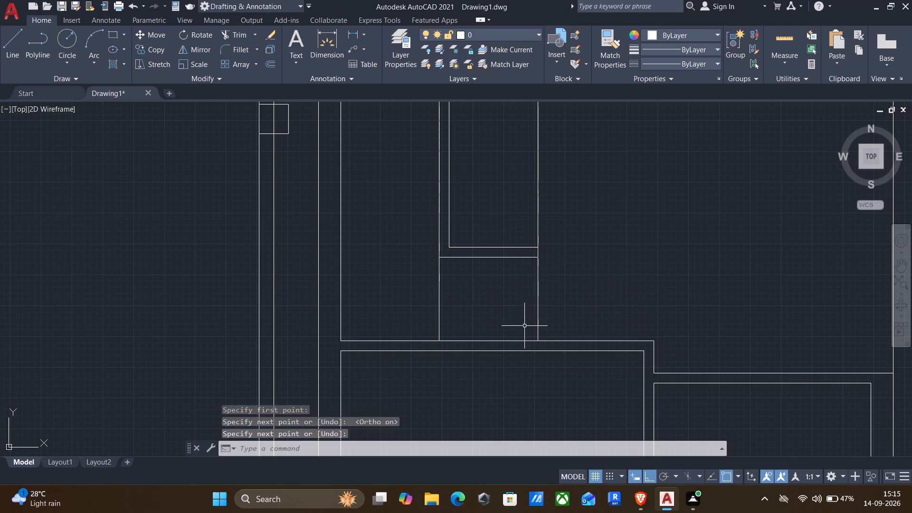
Offset the lower bay's new right-side line 10" toward the vertical partition as the first tread line.
{"action": "key", "text": "o"}
{"action": "key", "text": "Return"}
{"action": "left_click", "coordinate": [536, 317]}
{"action": "left_click", "coordinate": [525, 314]}
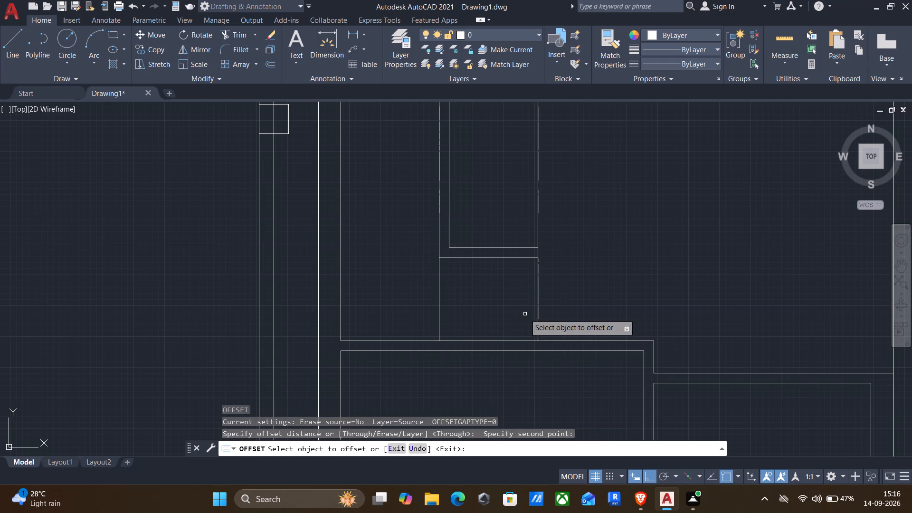
{"action": "left_click", "coordinate": [536, 289]}
{"action": "key", "text": "1"}
{"action": "key", "text": "0"}
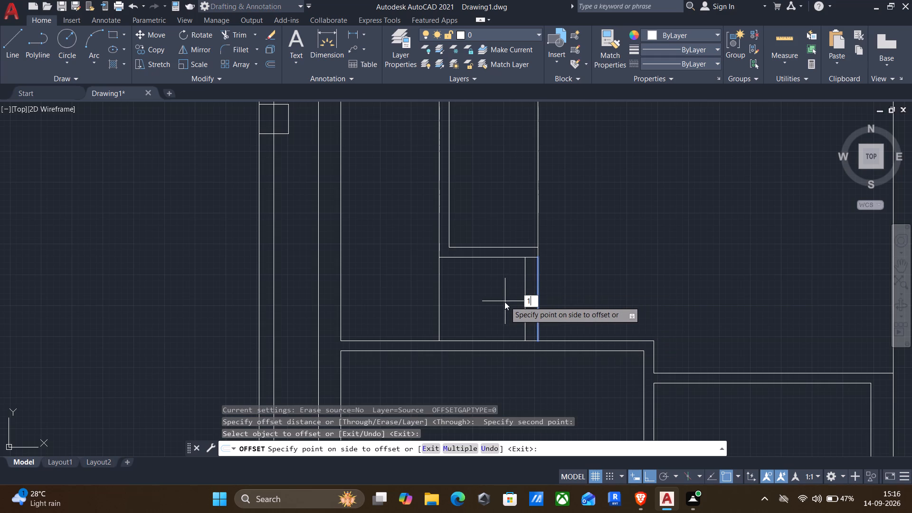
{"action": "key", "text": "shift+quotedbl"}
{"action": "key", "text": "Return"}
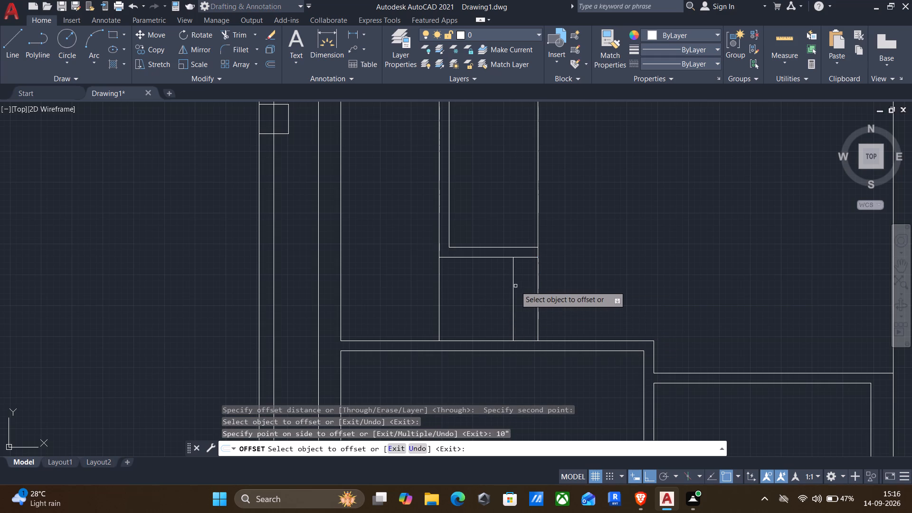
Offset two more tread lines across the lower bay, each 10" left of the previous one, and end the offsetting.
{"action": "left_click", "coordinate": [511, 283]}
{"action": "left_click", "coordinate": [514, 280]}
{"action": "key", "text": "1"}
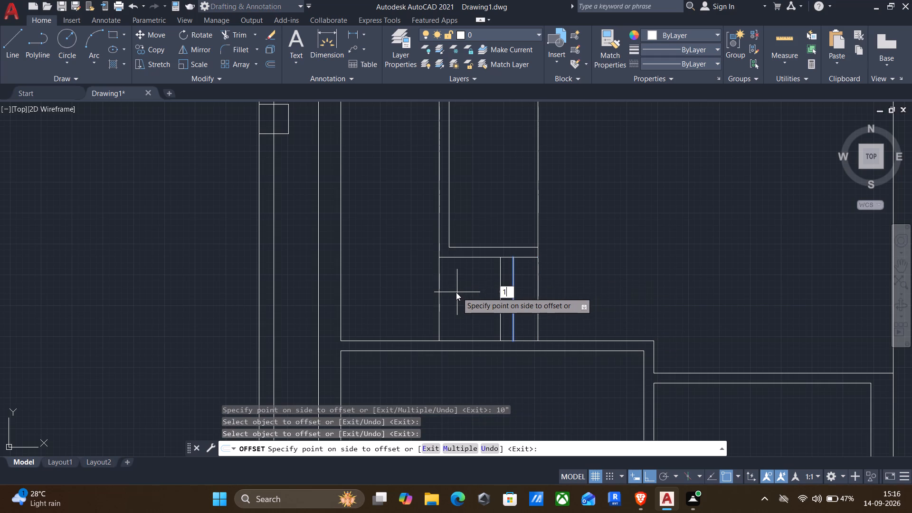
{"action": "key", "text": "0"}
{"action": "key", "text": "shift+quotedbl"}
{"action": "key", "text": "Return"}
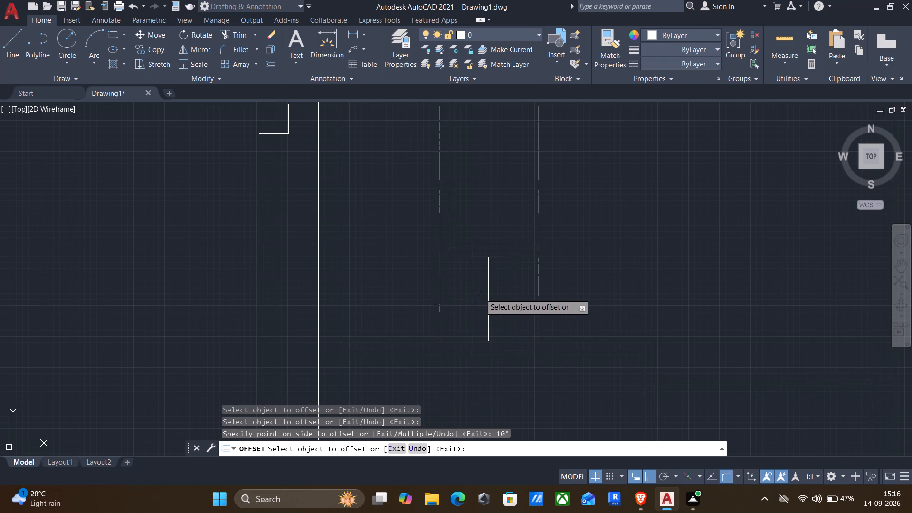
{"action": "left_click", "coordinate": [487, 294]}
{"action": "key", "text": "1"}
{"action": "key", "text": "0"}
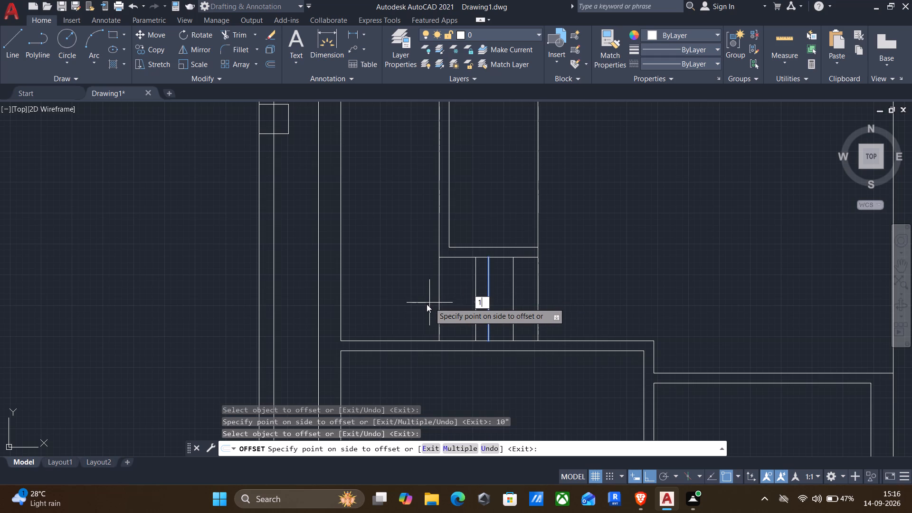
{"action": "key", "text": "shift+quotedbl"}
{"action": "key", "text": "Return"}
{"action": "middle_click_drag", "start_coordinate": [415, 265], "coordinate": [374, 351]}
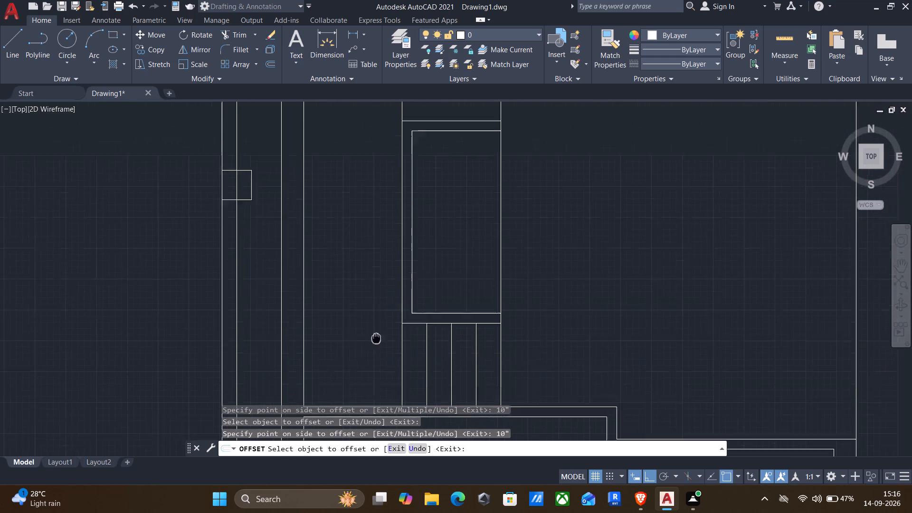
{"action": "middle_click_drag", "start_coordinate": [374, 351], "coordinate": [375, 488]}
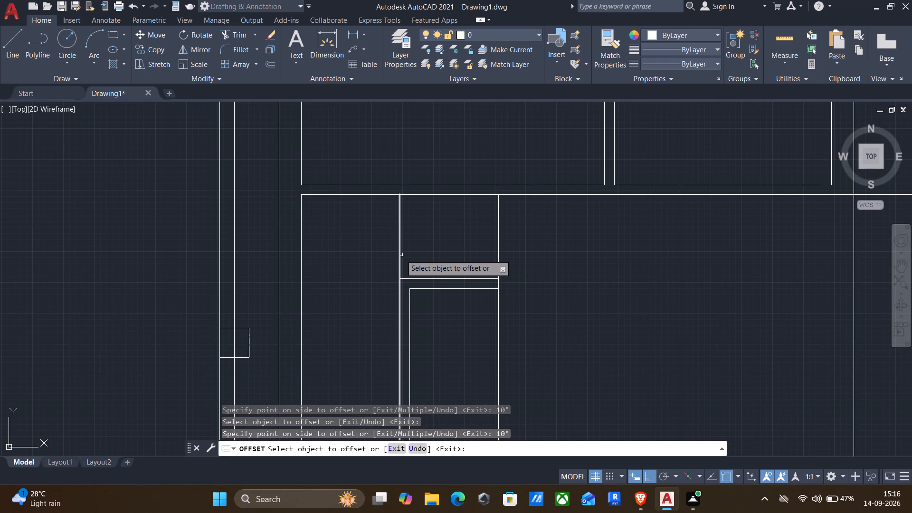
{"action": "key", "text": "Escape"}
Draw a vertical line closing the upper bay's right side, from the upper horizontal partition to the room's top wall.
{"action": "key", "text": "l"}
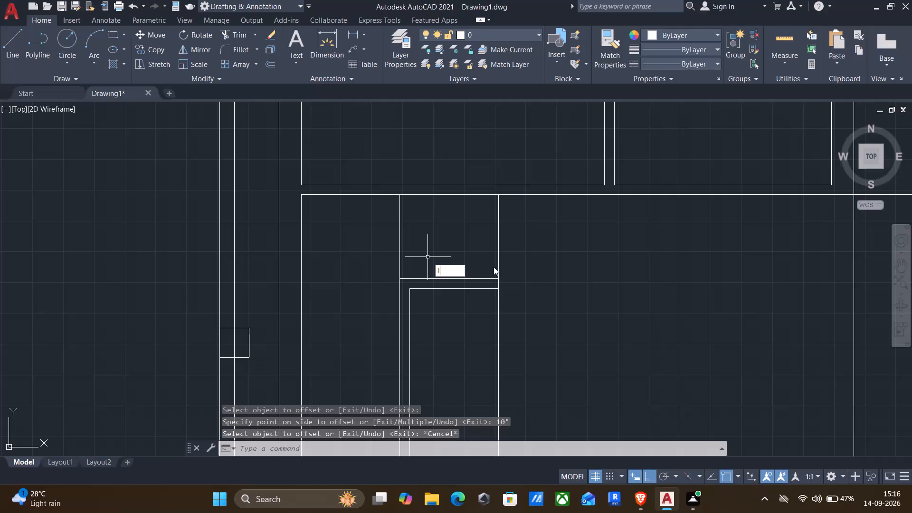
{"action": "key", "text": "Return"}
{"action": "left_click", "coordinate": [499, 279]}
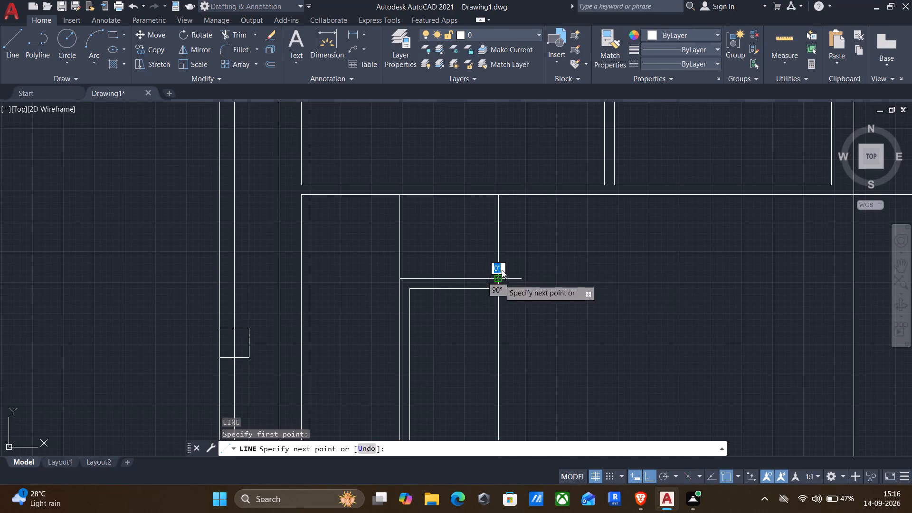
{"action": "left_click", "coordinate": [499, 199]}
{"action": "key", "text": "Return"}
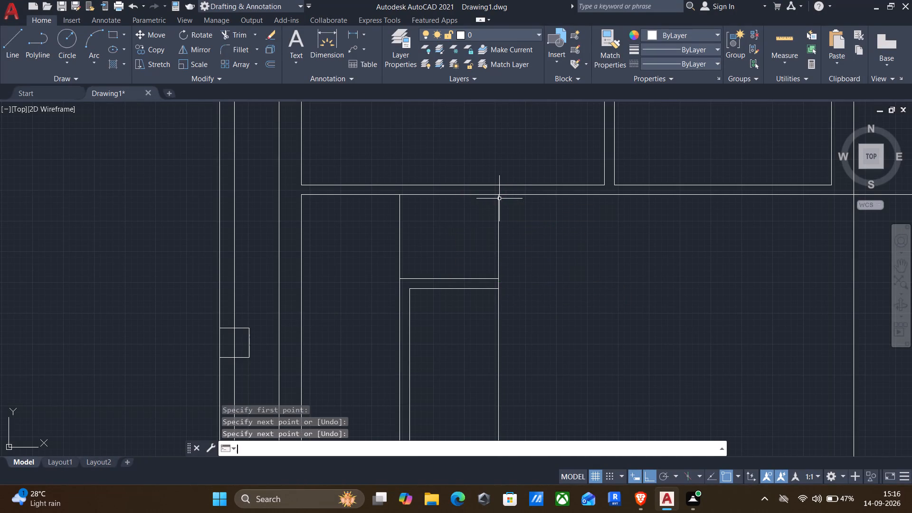
Offset the upper bay's new right-side line 10" toward the vertical partition as its first tread line.
{"action": "key", "text": "o"}
{"action": "key", "text": "Return"}
{"action": "left_click", "coordinate": [498, 226]}
{"action": "left_click", "coordinate": [475, 251]}
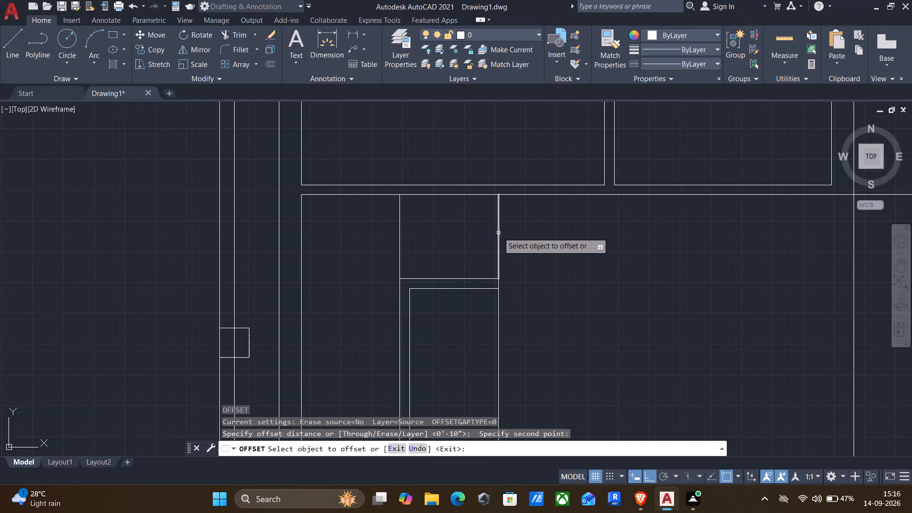
{"action": "left_click", "coordinate": [499, 232]}
{"action": "key", "text": "1"}
{"action": "key", "text": "0"}
{"action": "key", "text": "shift+quotedbl"}
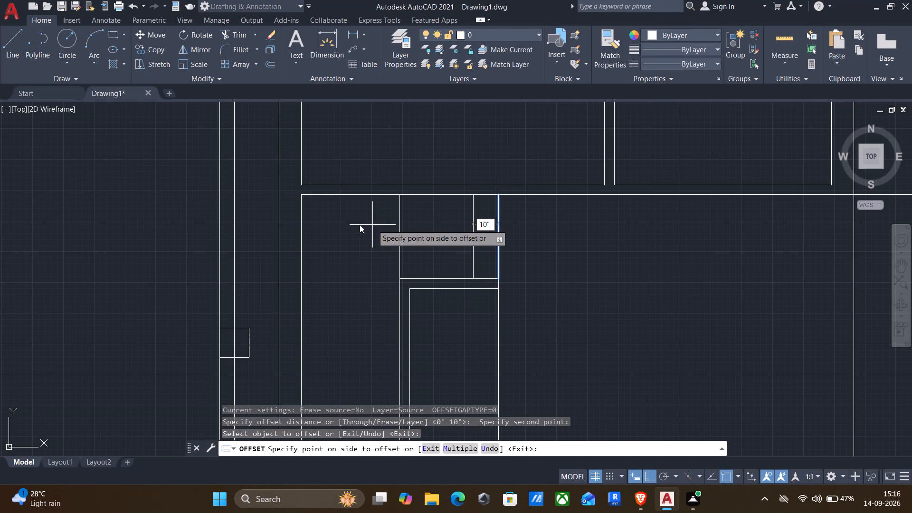
{"action": "key", "text": "Return"}
Offset two more tread lines across the upper bay, each 10" left of the previous one, and end the offsetting.
{"action": "left_click", "coordinate": [475, 222]}
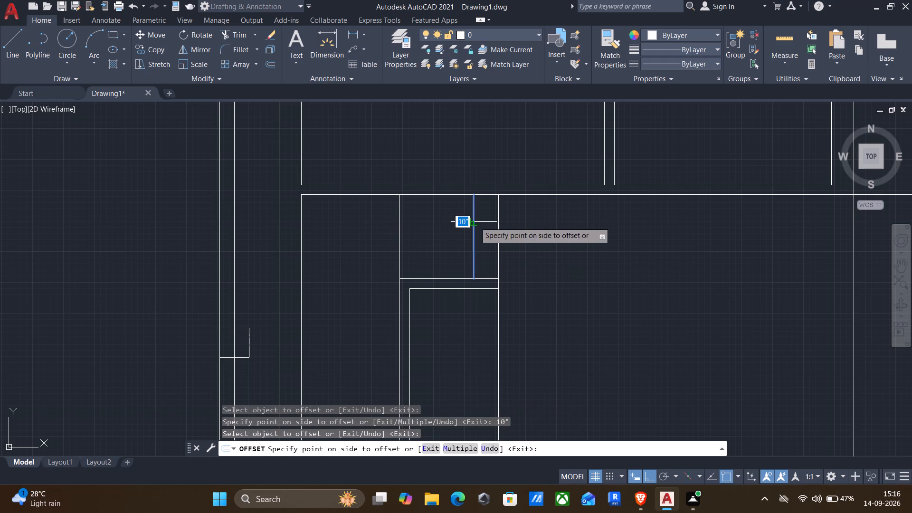
{"action": "key", "text": "1"}
{"action": "key", "text": "0"}
{"action": "key", "text": "shift+quotedbl"}
{"action": "key", "text": "Return"}
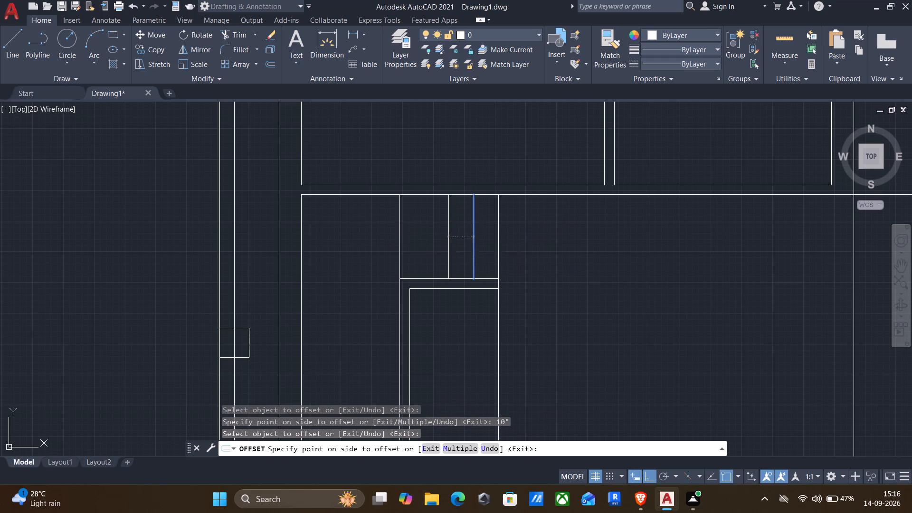
{"action": "left_click", "coordinate": [449, 212]}
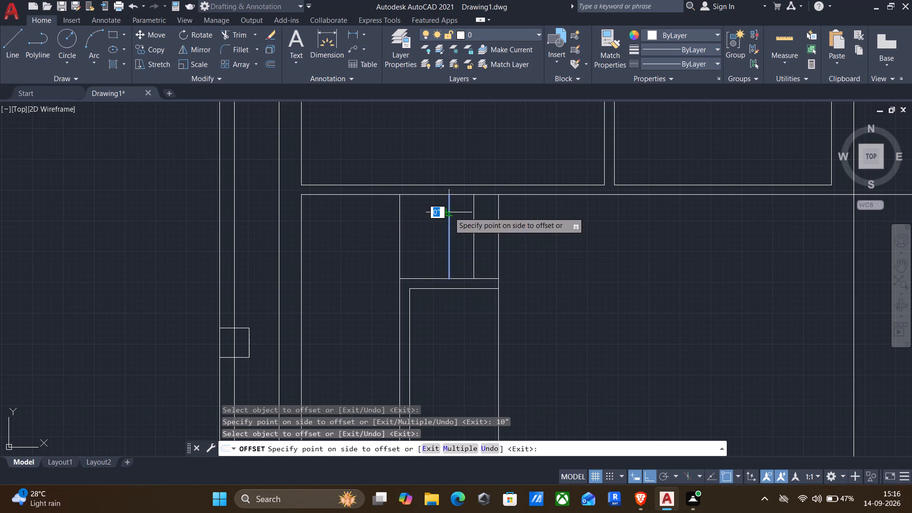
{"action": "key", "text": "1"}
{"action": "key", "text": "0"}
{"action": "key", "text": "shift+quotedbl"}
{"action": "key", "text": "Return"}
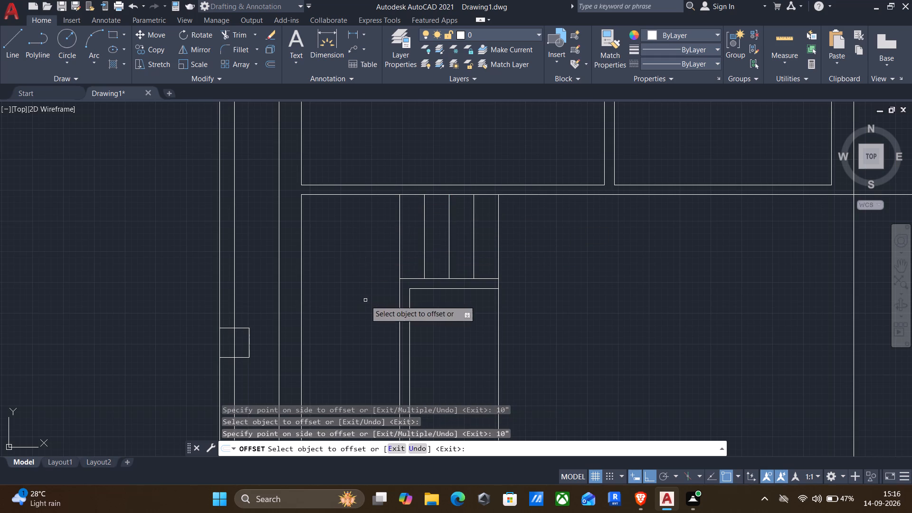
{"action": "middle_click_drag", "start_coordinate": [365, 301], "coordinate": [399, 220]}
{"action": "scroll", "coordinate": [397, 218], "scroll_direction": "down", "scroll_amount": 1}
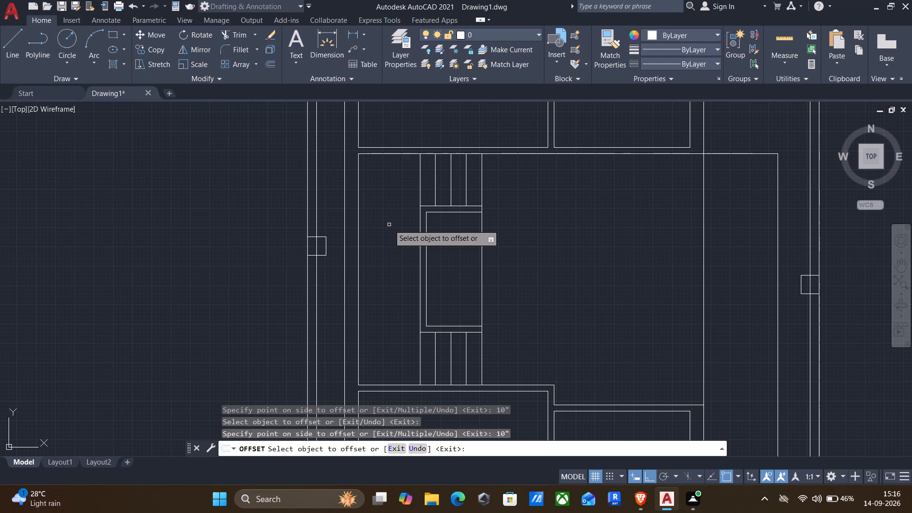
{"action": "key", "text": "Escape"}
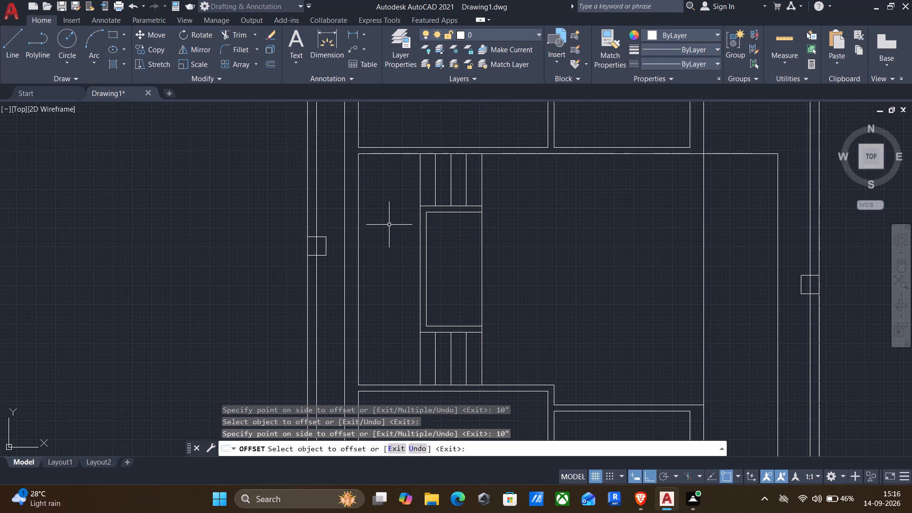
Draw a line along the room's top wall from the vertical stair partition's top end to the room's upper-left corner.
{"action": "key", "text": "l"}
{"action": "key", "text": "Return"}
{"action": "scroll", "coordinate": [413, 167], "scroll_direction": "up", "scroll_amount": 1}
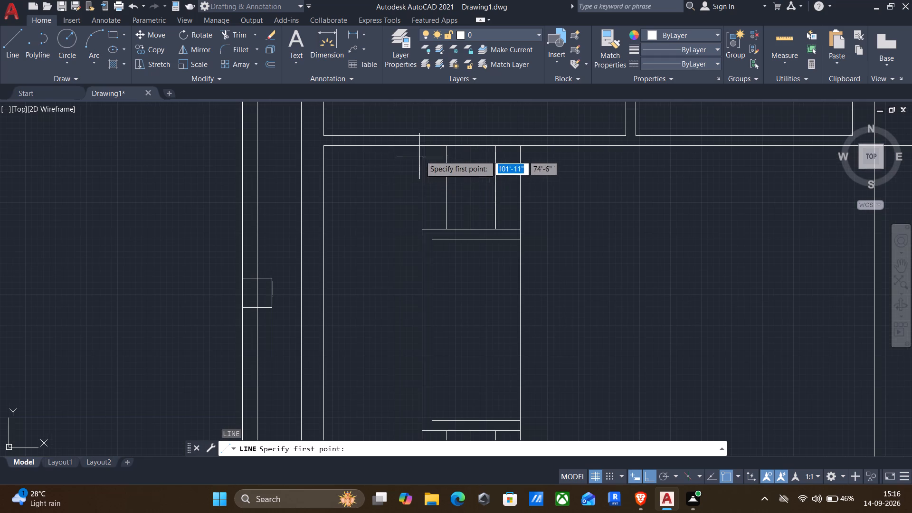
{"action": "left_click", "coordinate": [423, 148]}
{"action": "left_click", "coordinate": [324, 145]}
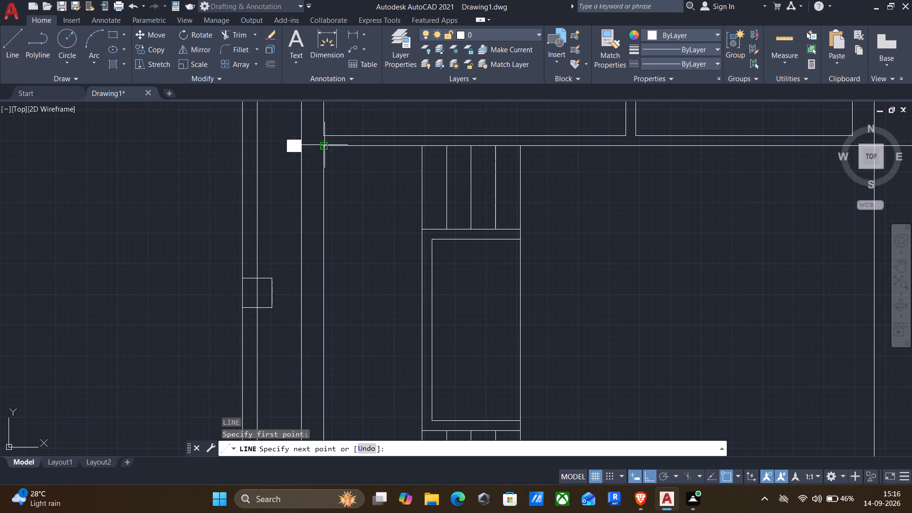
{"action": "key", "text": "Return"}
Offset the new top line 2'11" downward to place the left stair flight's first line.
{"action": "key", "text": "o"}
{"action": "key", "text": "Return"}
{"action": "left_click_drag", "start_coordinate": [355, 141], "coordinate": [352, 148]}
{"action": "left_click", "coordinate": [342, 205]}
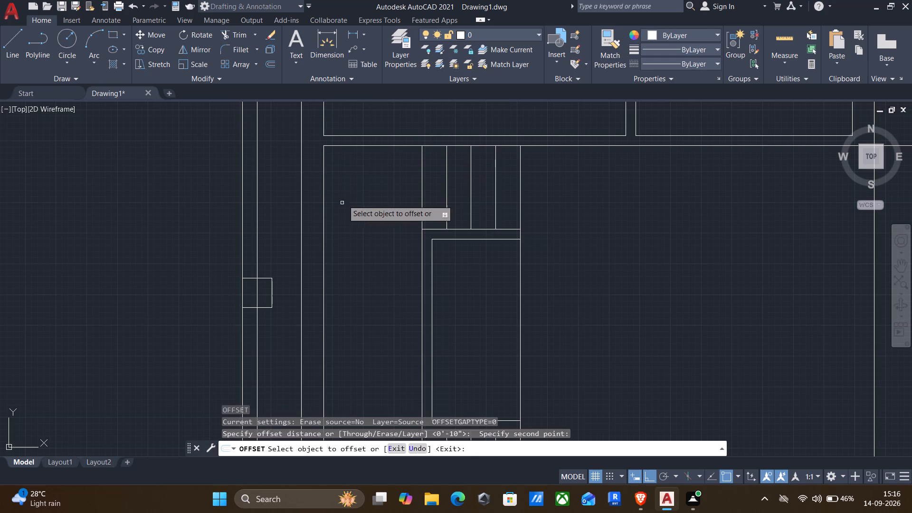
{"action": "left_click", "coordinate": [345, 145]}
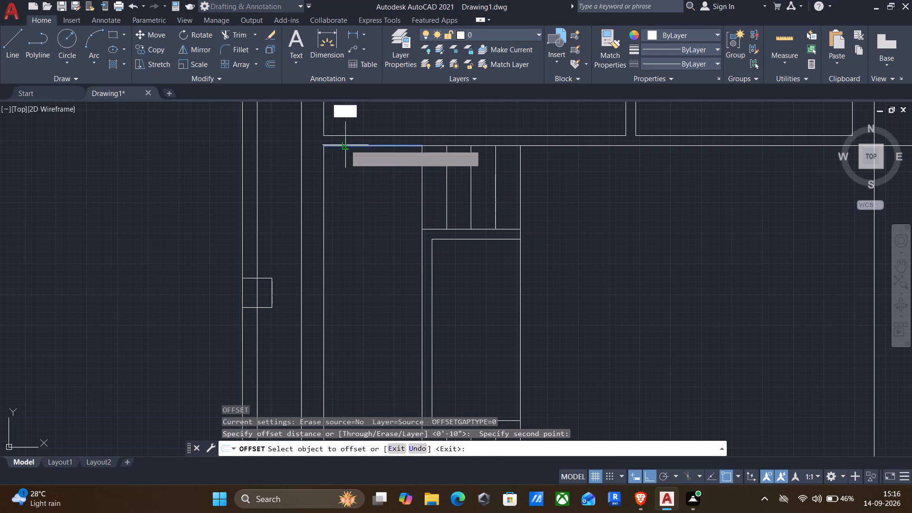
{"action": "key", "text": "2"}
{"action": "type", "text": "'11\""}
{"action": "key", "text": "Return"}
Offset three tread lines down the left flight, each 10" below the previous one, starting from the flight's first line.
{"action": "middle_click_drag", "start_coordinate": [375, 274], "coordinate": [392, 206]}
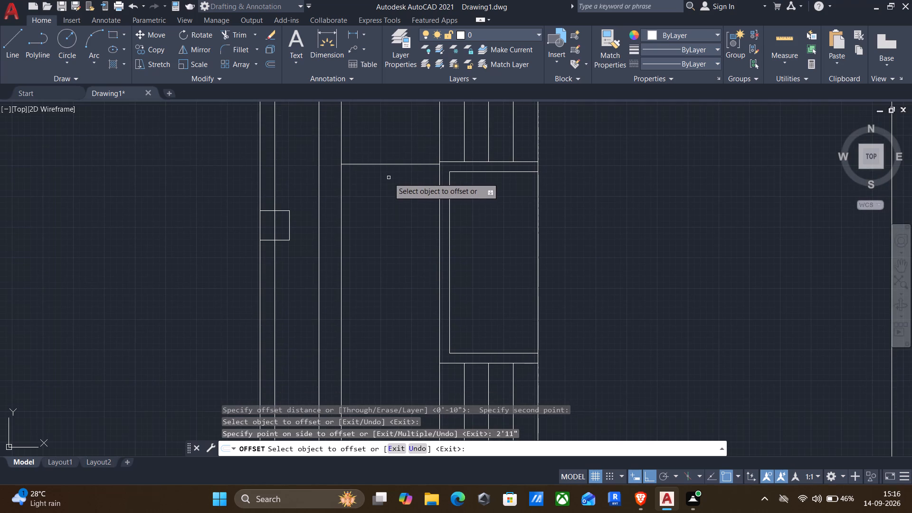
{"action": "left_click", "coordinate": [380, 163]}
{"action": "type", "text": "10\""}
{"action": "key", "text": "Return"}
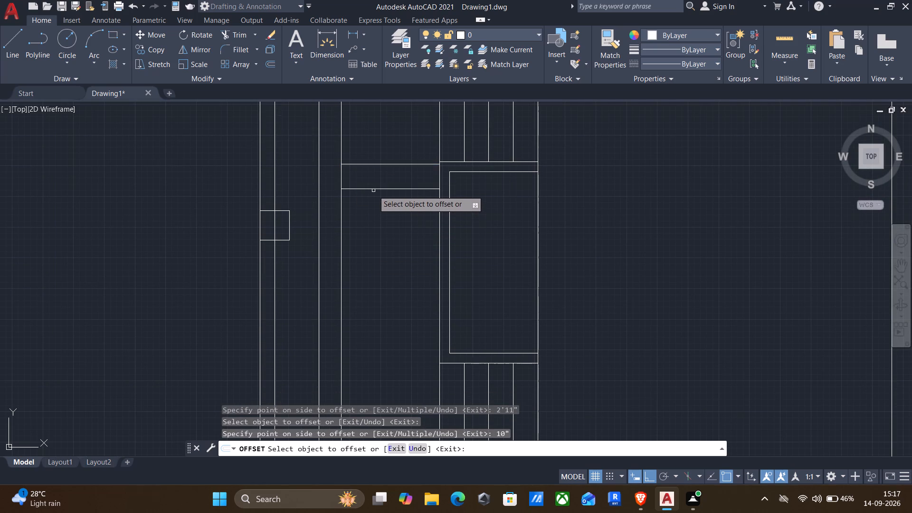
{"action": "left_click", "coordinate": [373, 190]}
{"action": "key", "text": "1"}
{"action": "type", "text": "0\""}
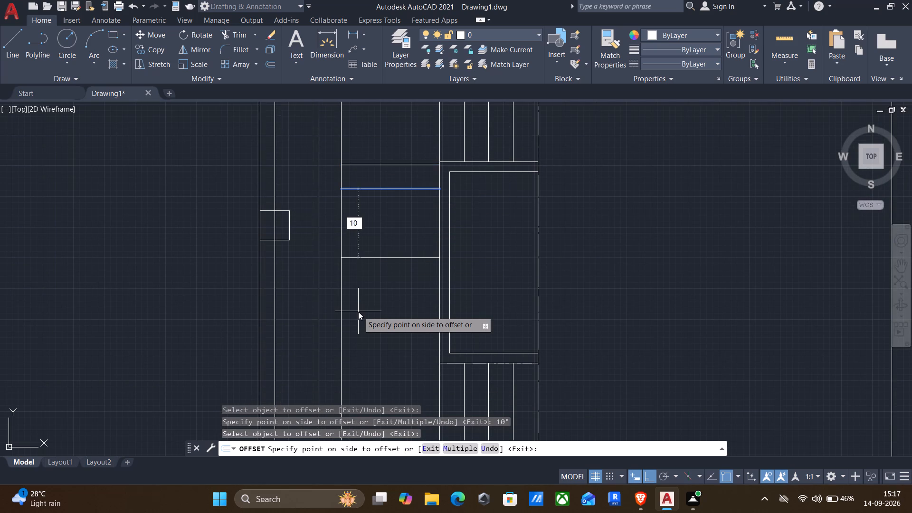
{"action": "key", "text": "Return"}
{"action": "left_click", "coordinate": [363, 214]}
{"action": "type", "text": "10\""}
{"action": "key", "text": "Return"}
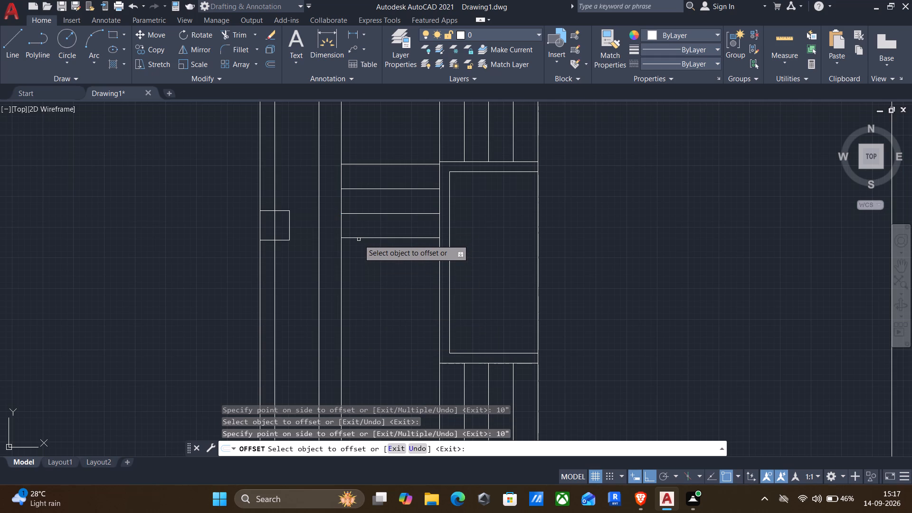
Offset three more tread lines down the left flight, each 10" below the previous one.
{"action": "left_click", "coordinate": [357, 237]}
{"action": "key", "text": "1"}
{"action": "type", "text": "0\""}
{"action": "key", "text": "Return"}
{"action": "left_click", "coordinate": [372, 264]}
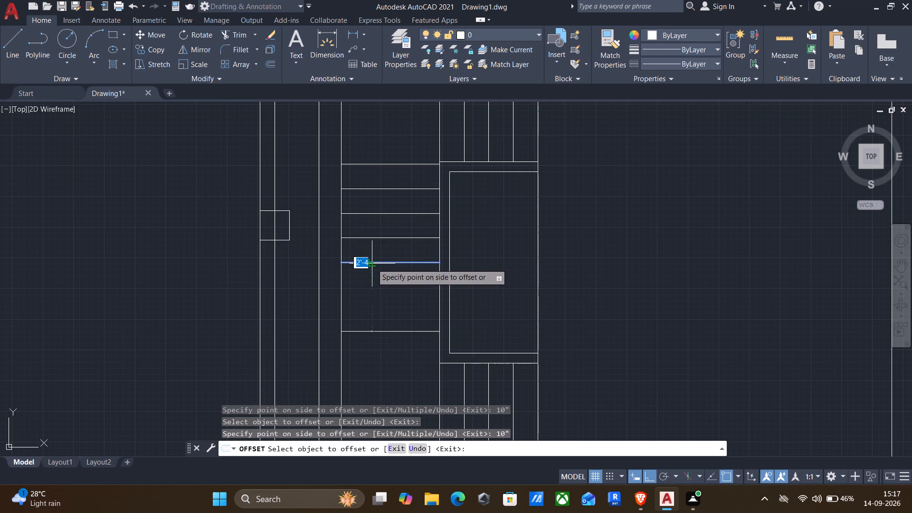
{"action": "key", "text": "1"}
{"action": "type", "text": "0\""}
{"action": "key", "text": "Return"}
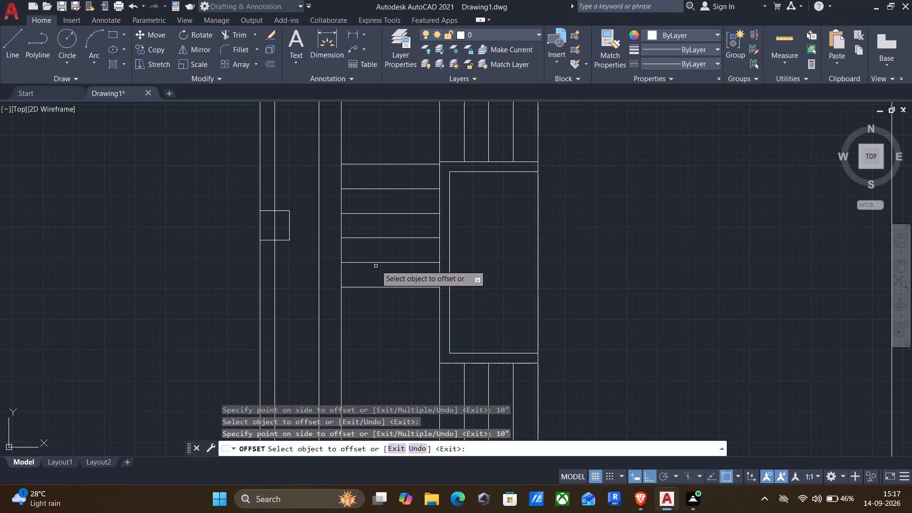
{"action": "left_click", "coordinate": [369, 288]}
{"action": "type", "text": "10\""}
{"action": "key", "text": "Return"}
Offset the last two tread lines down the left flight, each 10" below the previous one, and end the offsetting.
{"action": "left_click", "coordinate": [374, 313]}
{"action": "key", "text": "1"}
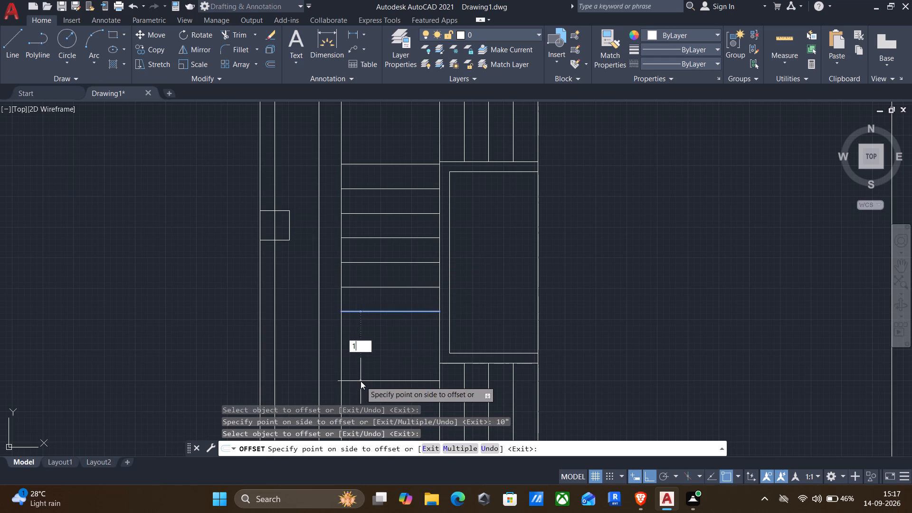
{"action": "key", "text": "0"}
{"action": "key", "text": "shift+quotedbl"}
{"action": "key", "text": "Return"}
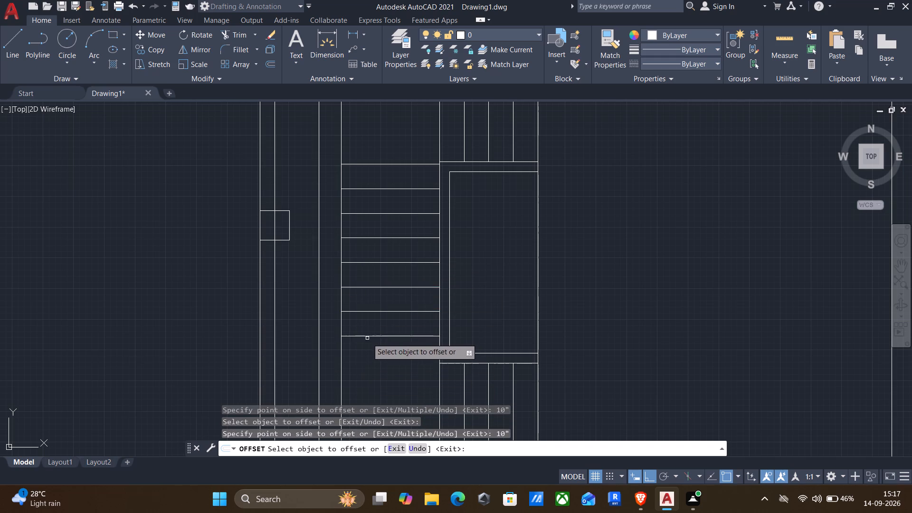
{"action": "left_click", "coordinate": [367, 338]}
{"action": "type", "text": "10\""}
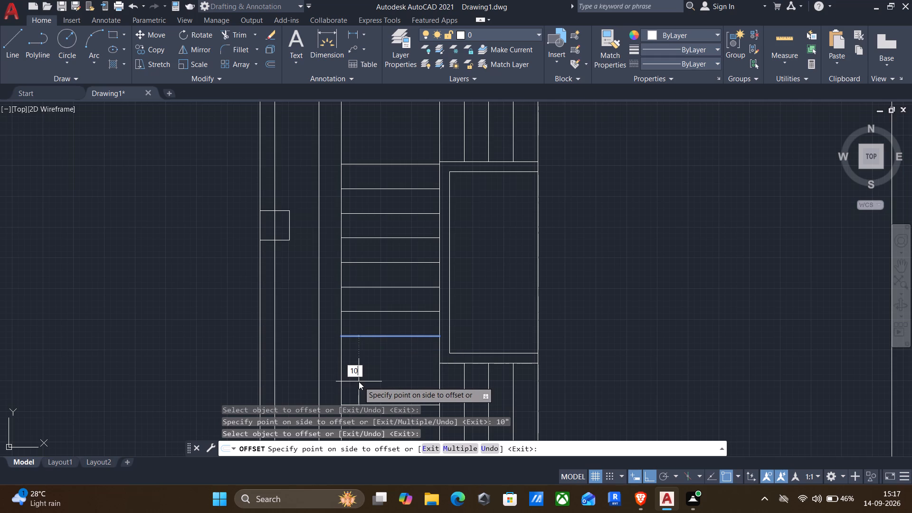
{"action": "key", "text": "Return"}
{"action": "middle_click_drag", "start_coordinate": [378, 378], "coordinate": [402, 335]}
{"action": "scroll", "coordinate": [404, 332], "scroll_direction": "down", "scroll_amount": 1}
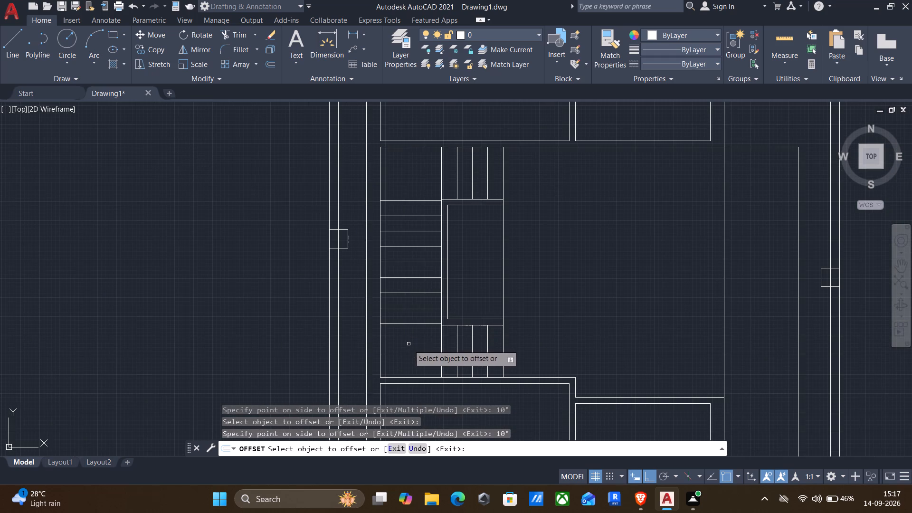
{"action": "key", "text": "Escape"}
With Ortho off, draw a diagonal across the rectangle between the two stair bays, from its lower-right to its upper-left inner corner.
{"action": "scroll", "coordinate": [423, 356], "scroll_direction": "down", "scroll_amount": 1}
{"action": "middle_click_drag", "start_coordinate": [423, 356], "coordinate": [421, 327]}
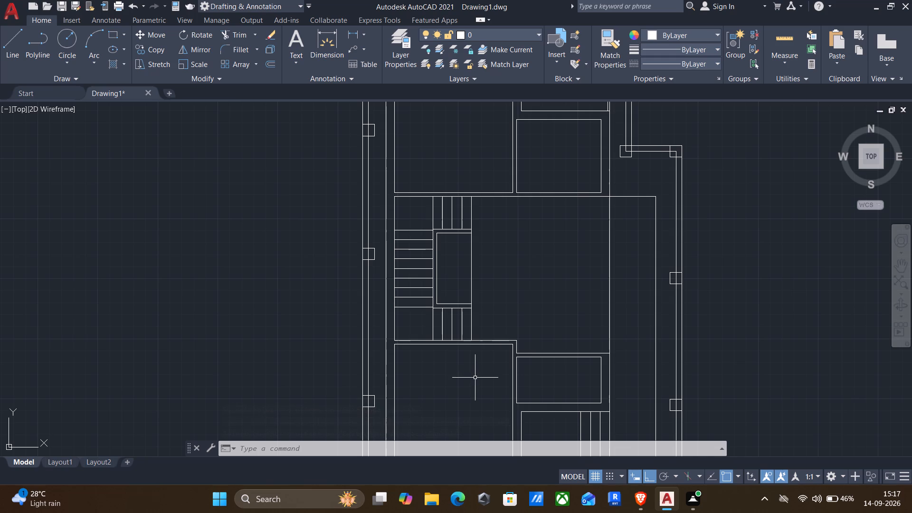
{"action": "key", "text": "l"}
{"action": "key", "text": "Return"}
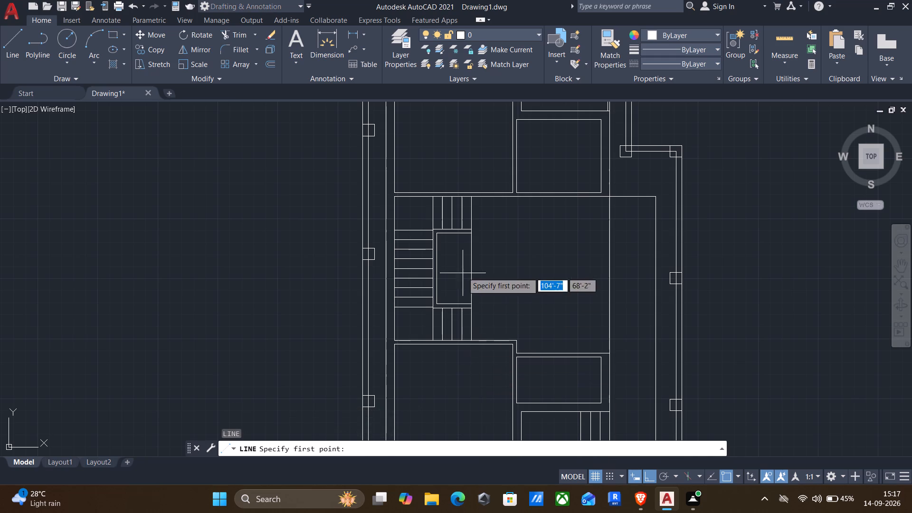
{"action": "scroll", "coordinate": [486, 335], "scroll_direction": "up", "scroll_amount": 2}
{"action": "left_click", "coordinate": [446, 256]}
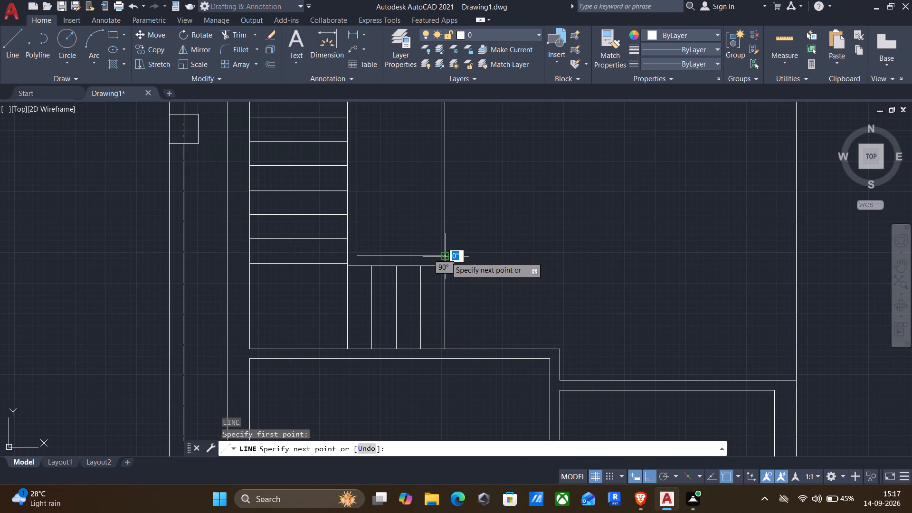
{"action": "key", "text": "F8"}
{"action": "middle_click_drag", "start_coordinate": [402, 193], "coordinate": [383, 377]}
{"action": "left_click", "coordinate": [340, 259]}
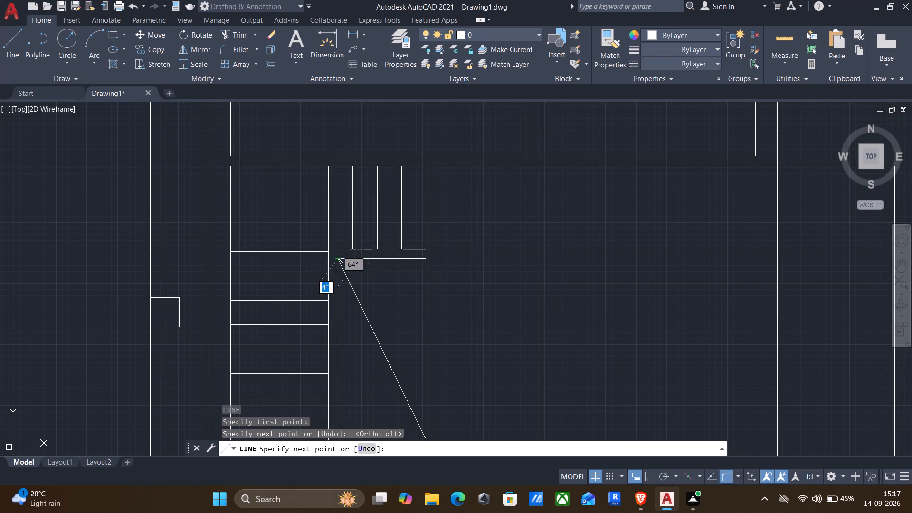
{"action": "key", "text": "Return"}
Draw the opposite diagonal across the same rectangle, from its upper-right to its lower-left inner corner.
{"action": "key", "text": "Return"}
{"action": "left_click", "coordinate": [420, 260]}
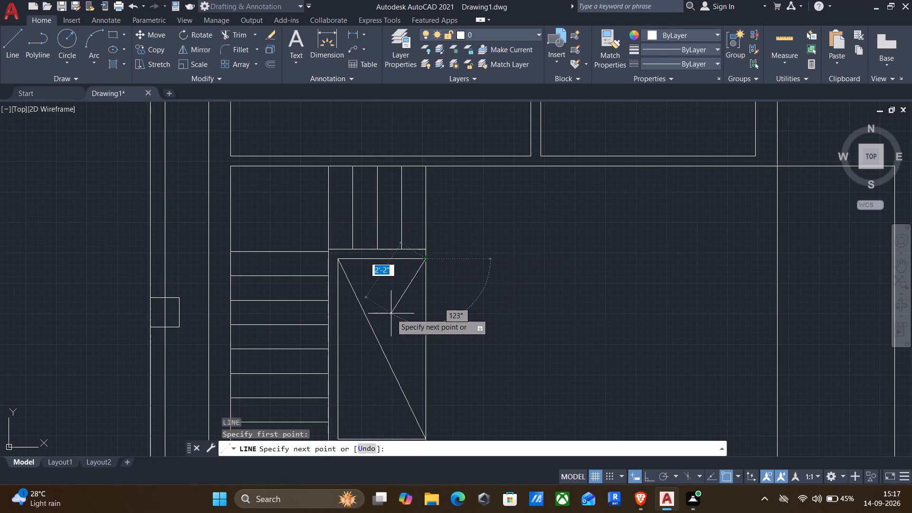
{"action": "middle_click_drag", "start_coordinate": [390, 315], "coordinate": [421, 218]}
{"action": "middle_click_drag", "start_coordinate": [406, 319], "coordinate": [424, 241]}
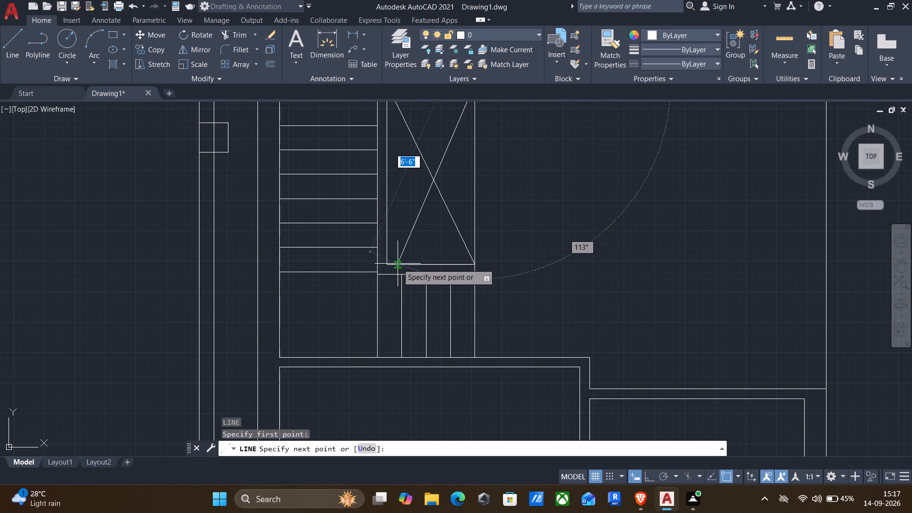
{"action": "left_click", "coordinate": [384, 262]}
{"action": "key", "text": "Return"}
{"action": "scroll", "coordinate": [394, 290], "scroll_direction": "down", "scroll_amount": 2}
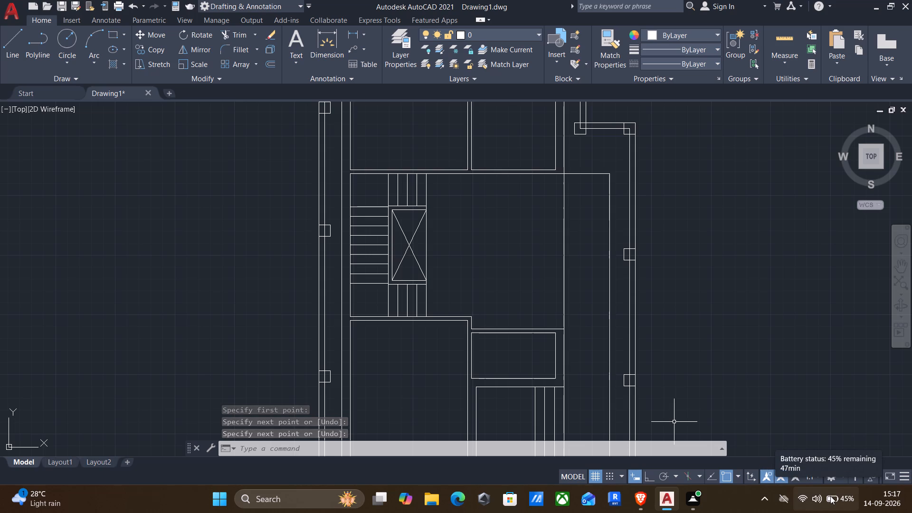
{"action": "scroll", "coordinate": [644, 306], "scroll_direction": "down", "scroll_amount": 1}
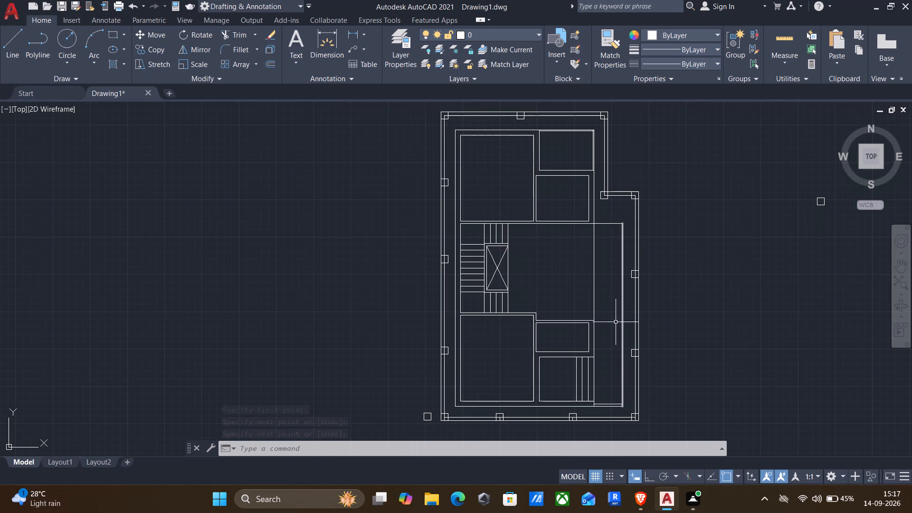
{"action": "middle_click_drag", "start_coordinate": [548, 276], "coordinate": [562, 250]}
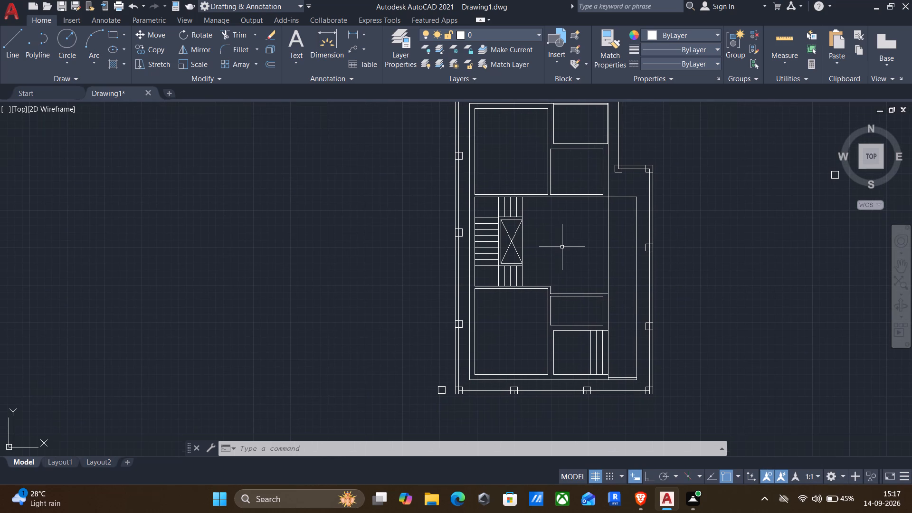
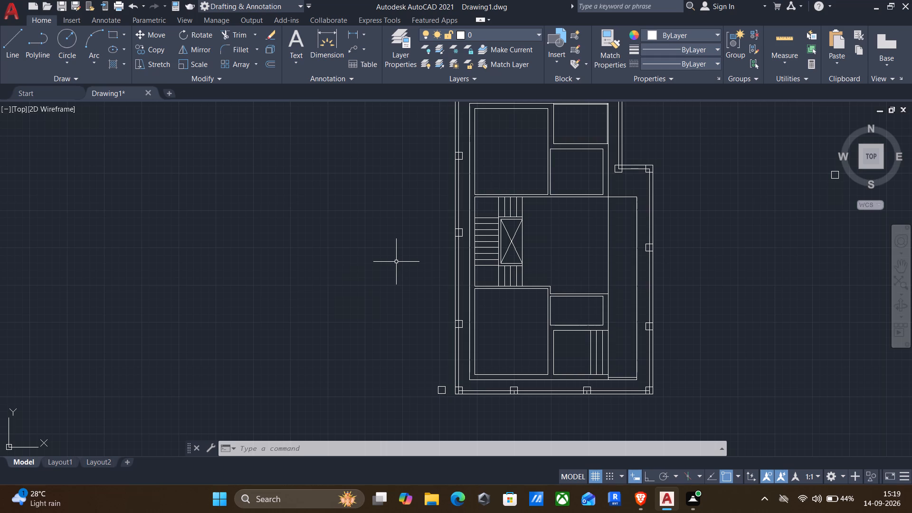
Draw a vertical line about 4" long across the wall gap below the upper-left room, from the room's lower-right corner.
{"action": "middle_click_drag", "start_coordinate": [408, 264], "coordinate": [325, 270]}
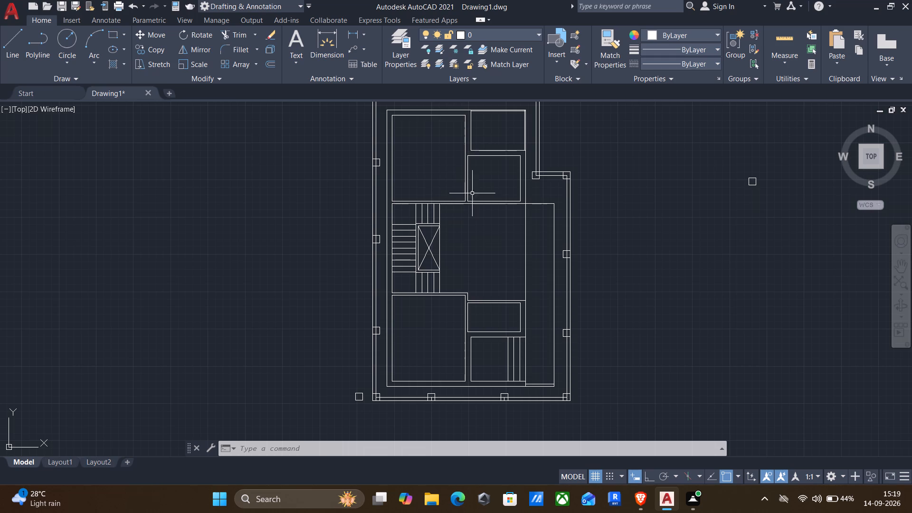
{"action": "scroll", "coordinate": [477, 203], "scroll_direction": "up", "scroll_amount": 3}
{"action": "key", "text": "l"}
{"action": "key", "text": "Return"}
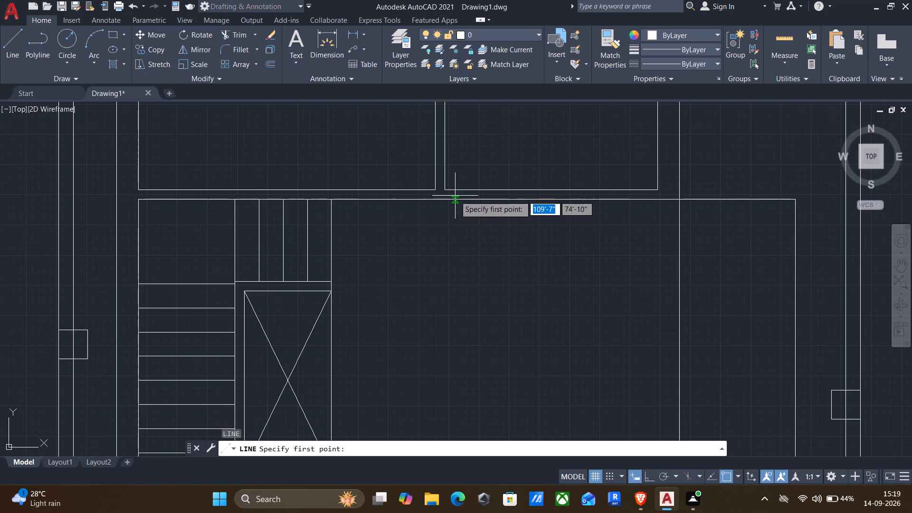
{"action": "scroll", "coordinate": [455, 195], "scroll_direction": "up", "scroll_amount": 3}
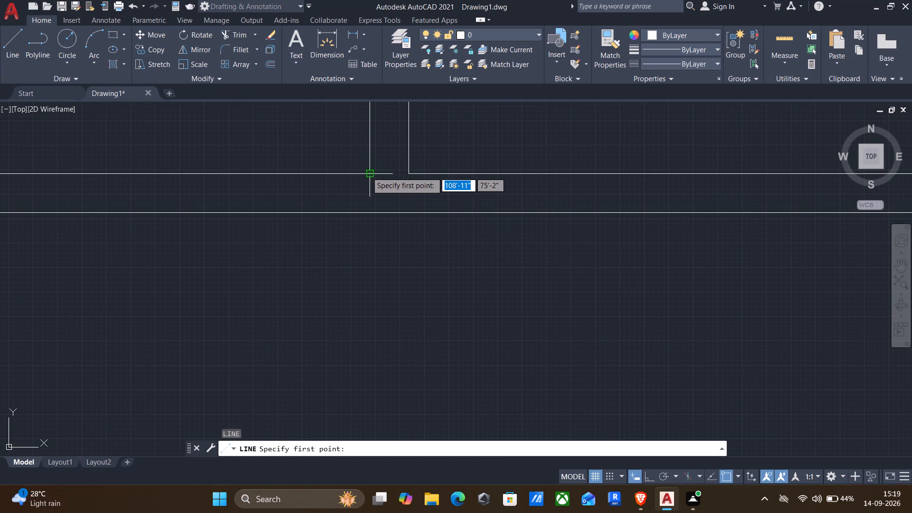
{"action": "left_click", "coordinate": [367, 172]}
{"action": "left_click", "coordinate": [369, 215]}
{"action": "key", "text": "Return"}
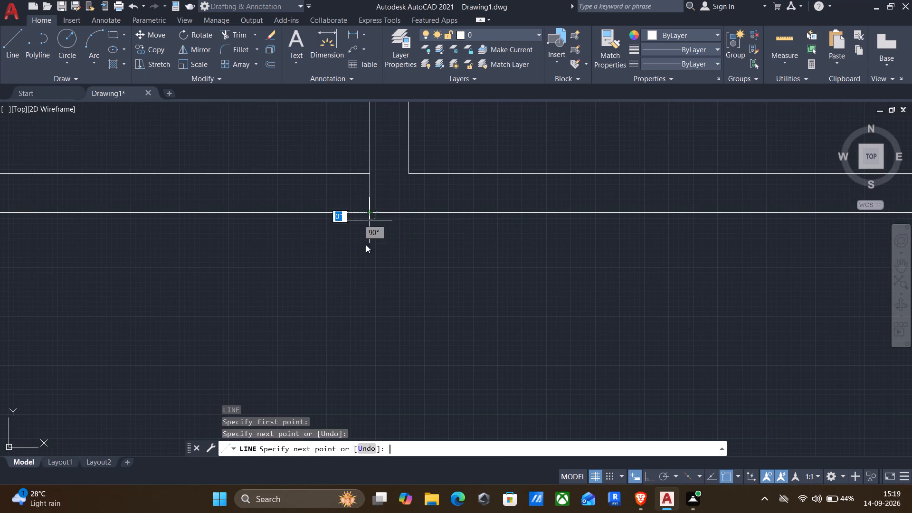
Draw a second short vertical line across the same wall, extending the staircase's right edge up to the room's lower line.
{"action": "scroll", "coordinate": [329, 264], "scroll_direction": "down", "scroll_amount": 1}
{"action": "key", "text": "Return"}
{"action": "left_click", "coordinate": [93, 232]}
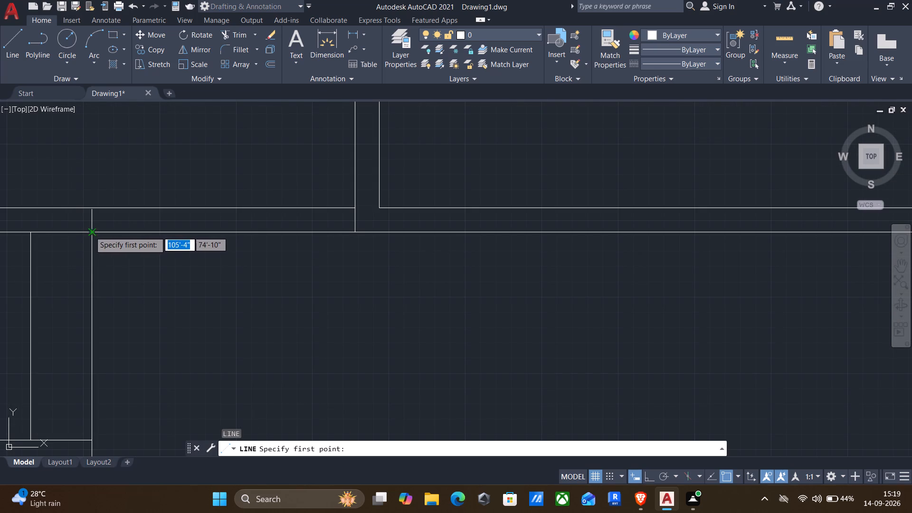
{"action": "left_click", "coordinate": [92, 208]}
{"action": "key", "text": "Return"}
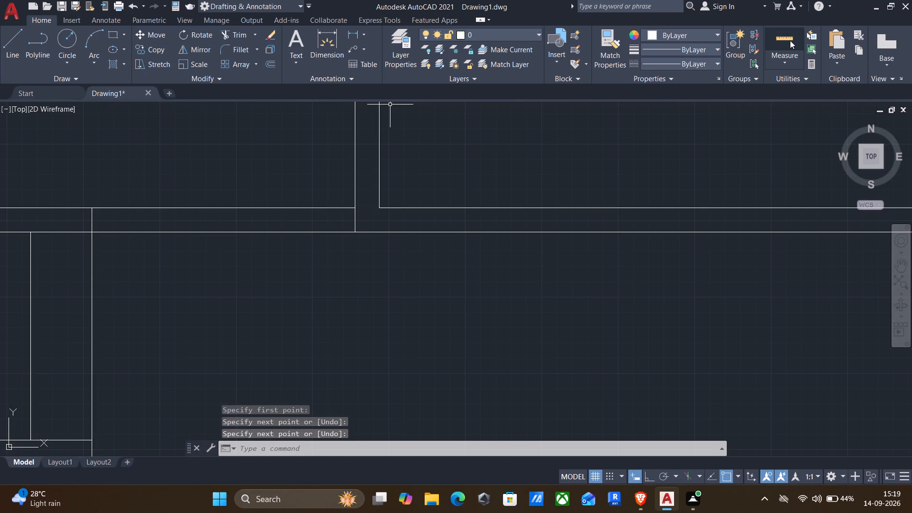
Measure the wall segment between the two new cross lines.
{"action": "left_click_drag", "start_coordinate": [788, 38], "coordinate": [771, 42]}
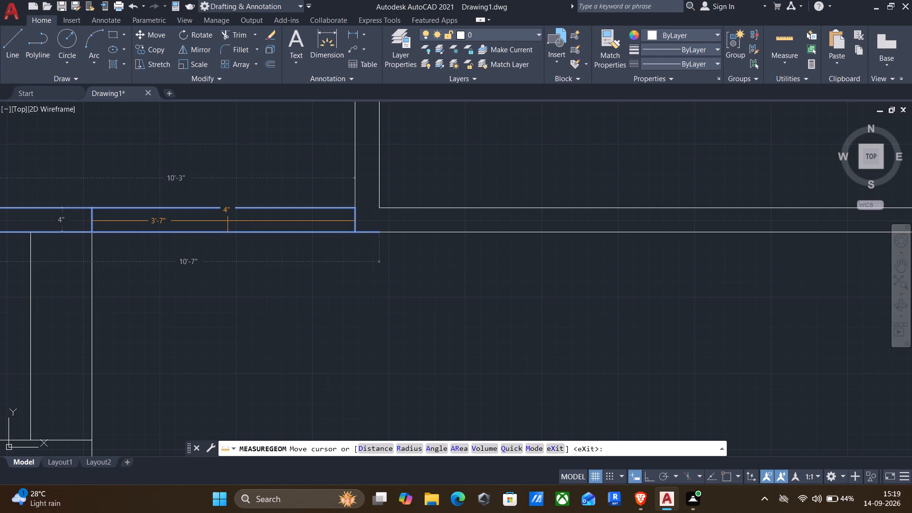
{"action": "key", "text": "Escape"}
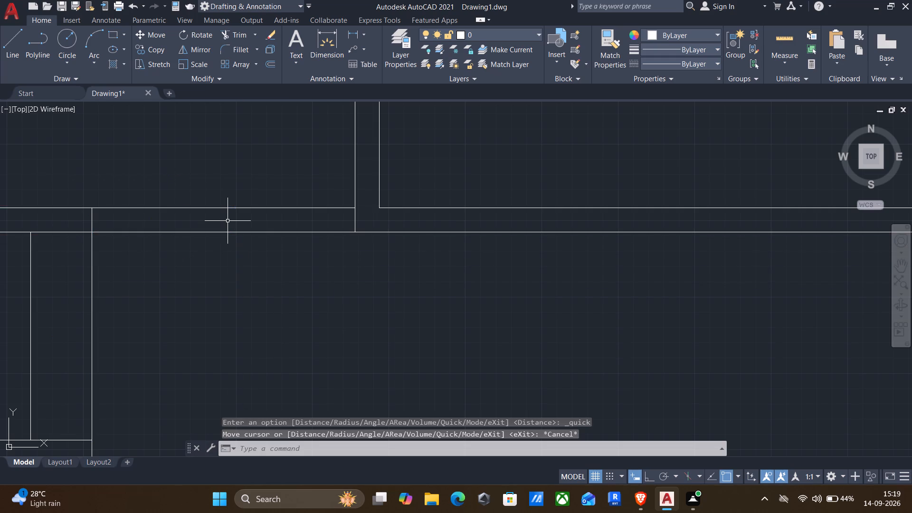
Offset the cross line at the room's corner by 5" toward the staircase.
{"action": "key", "text": "o"}
{"action": "key", "text": "Return"}
{"action": "left_click", "coordinate": [358, 214]}
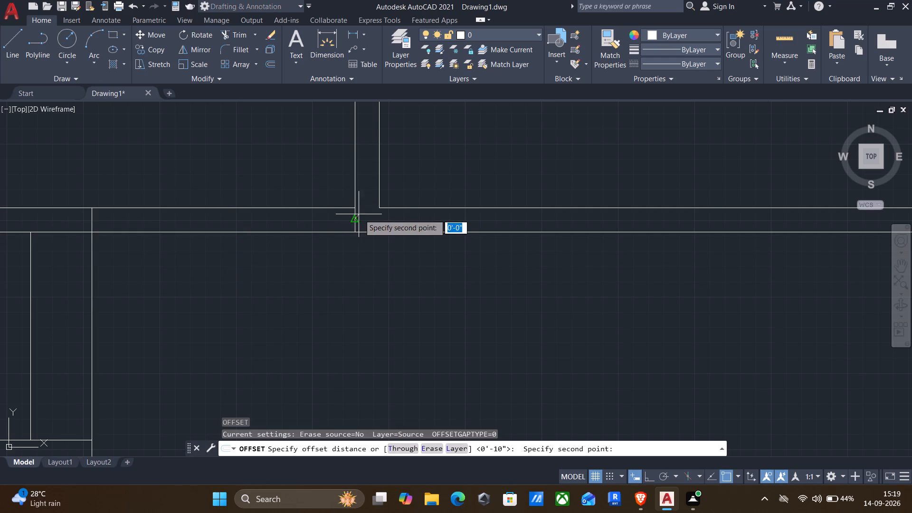
{"action": "left_click", "coordinate": [329, 221]}
{"action": "left_click", "coordinate": [355, 213]}
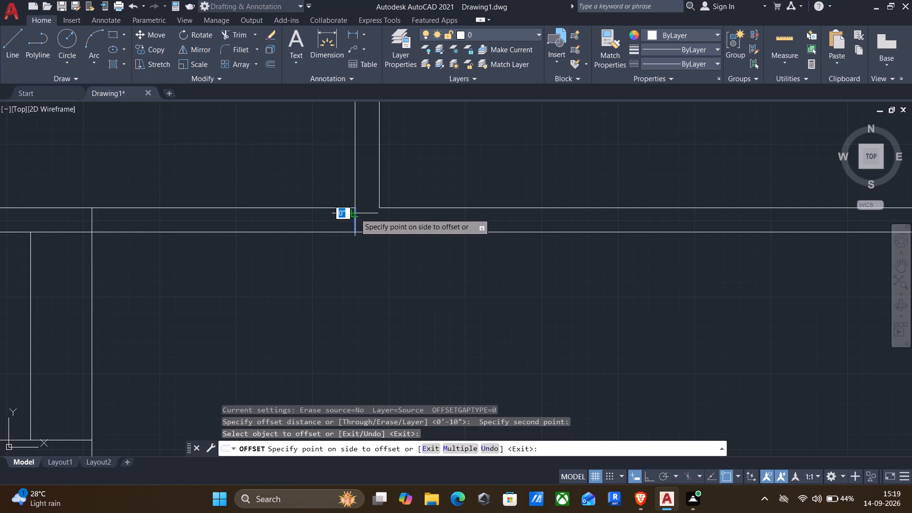
{"action": "type", "text": "5\""}
{"action": "key", "text": "Return"}
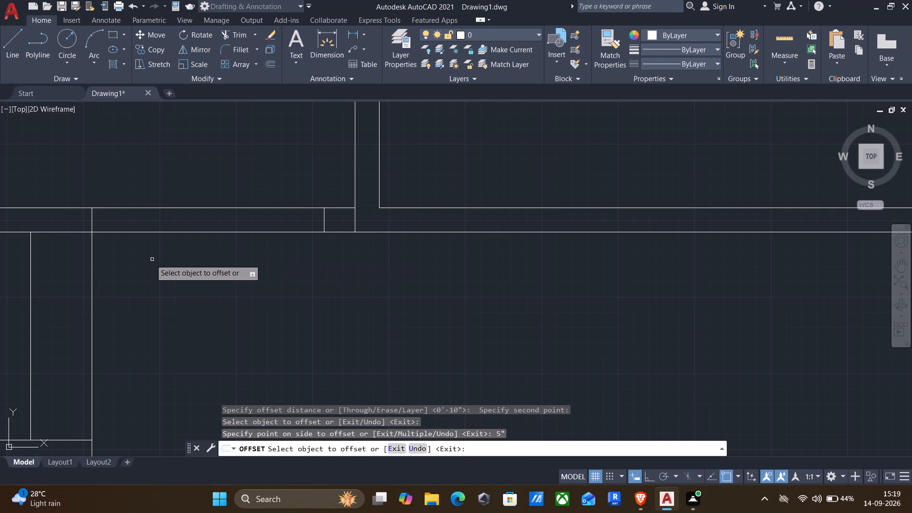
Offset the cross line at the staircase edge by 1" toward the room's corner.
{"action": "scroll", "coordinate": [90, 221], "scroll_direction": "down", "scroll_amount": 1}
{"action": "left_click", "coordinate": [91, 221]}
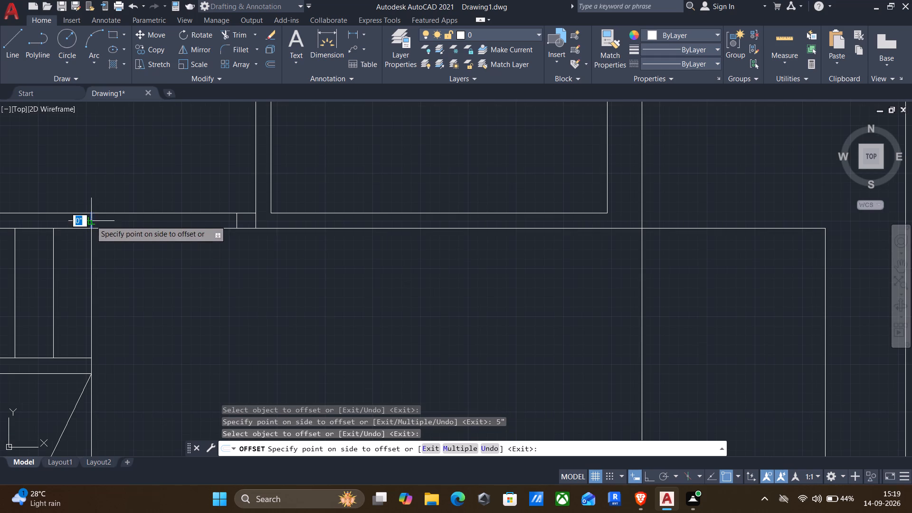
{"action": "type", "text": "1\""}
{"action": "key", "text": "Return"}
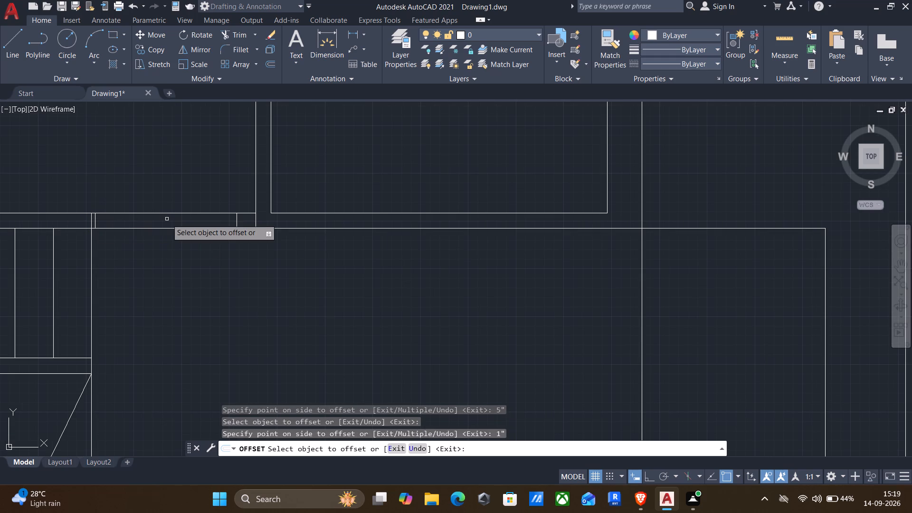
{"action": "key", "text": "Escape"}
Delete the two original cross lines at the room's corner and the staircase edge, leaving only the offset copies.
{"action": "middle_click_drag", "start_coordinate": [146, 250], "coordinate": [134, 234]}
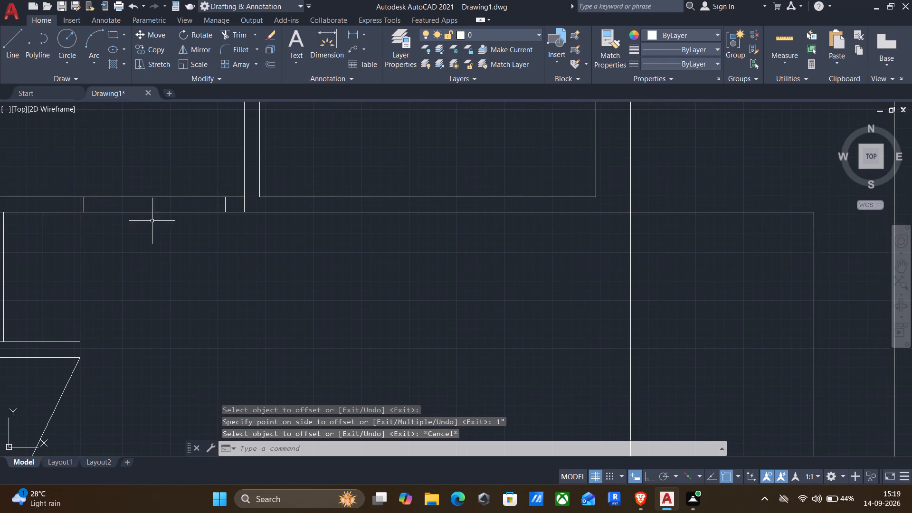
{"action": "scroll", "coordinate": [242, 203], "scroll_direction": "up", "scroll_amount": 1}
{"action": "left_click", "coordinate": [247, 203]}
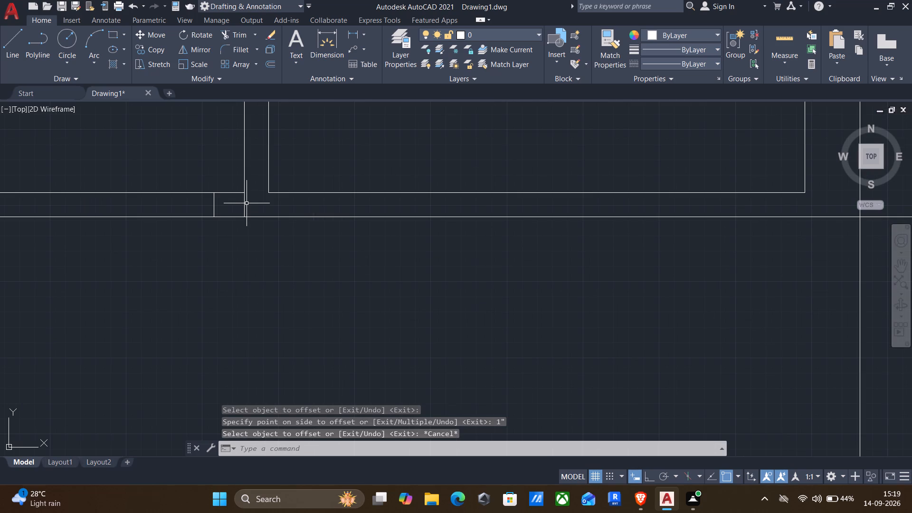
{"action": "left_click", "coordinate": [232, 203]}
{"action": "key", "text": "Delete"}
{"action": "middle_click_drag", "start_coordinate": [212, 247], "coordinate": [377, 210]}
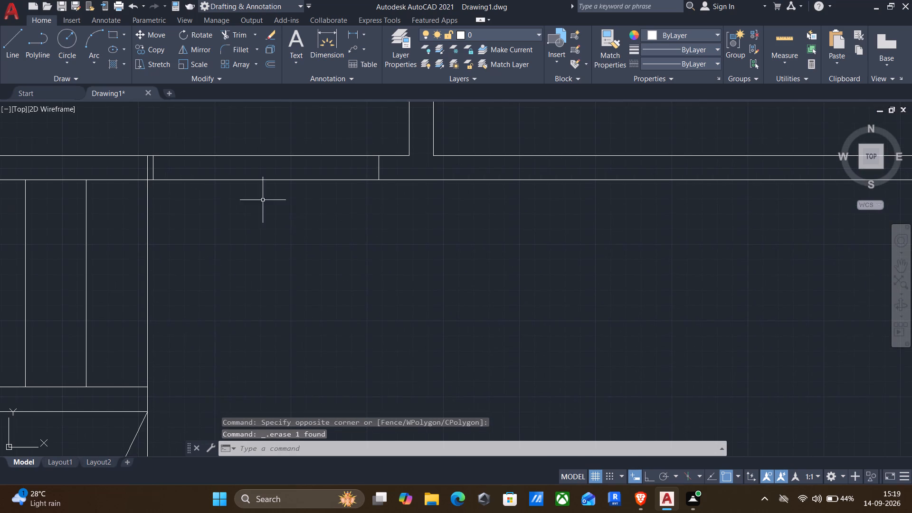
{"action": "scroll", "coordinate": [179, 180], "scroll_direction": "up", "scroll_amount": 2}
{"action": "left_click", "coordinate": [104, 158]}
{"action": "left_click", "coordinate": [50, 157]}
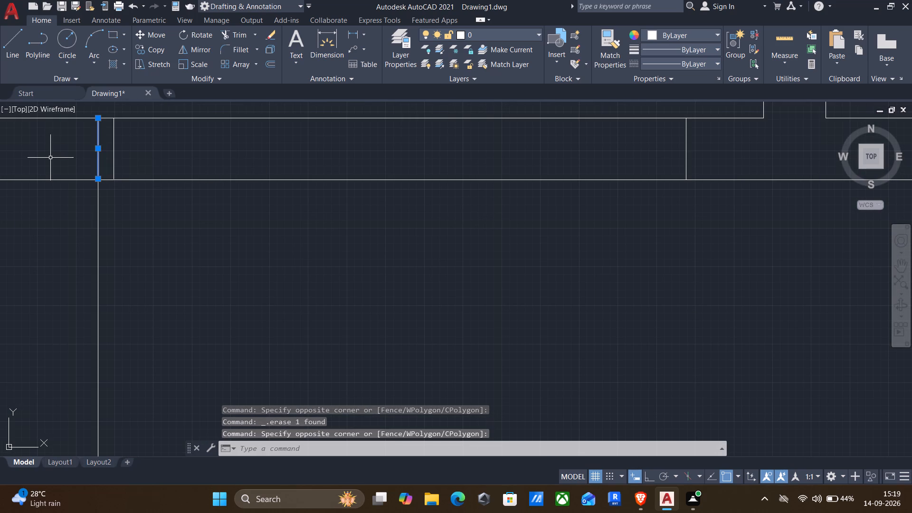
{"action": "key", "text": "Delete"}
Draw a vertical line across the wall below the adjacent smaller room, from that room's lower-left corner.
{"action": "scroll", "coordinate": [53, 159], "scroll_direction": "down", "scroll_amount": 3}
{"action": "scroll", "coordinate": [196, 209], "scroll_direction": "down", "scroll_amount": 2}
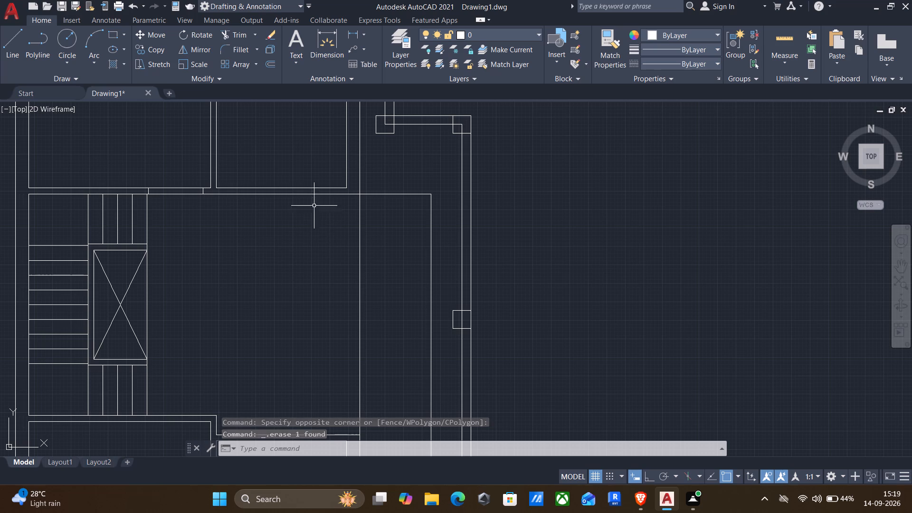
{"action": "key", "text": "l"}
{"action": "key", "text": "Return"}
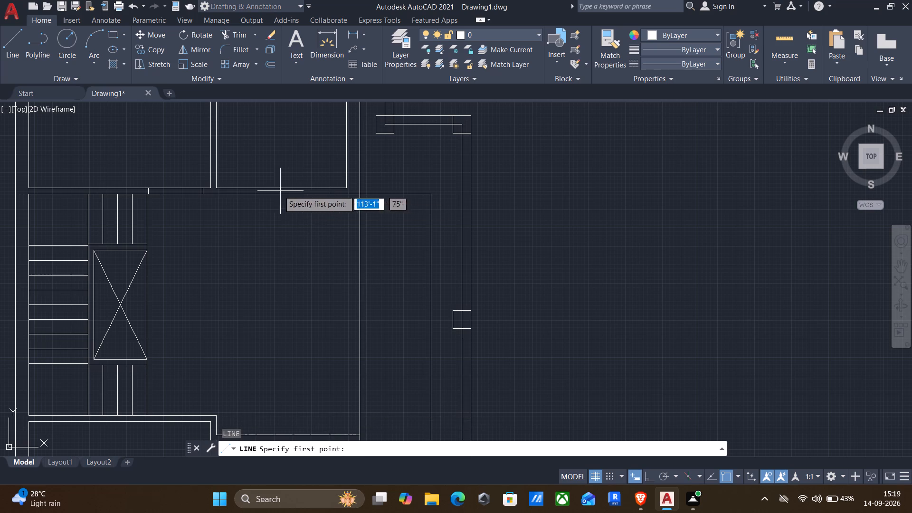
{"action": "scroll", "coordinate": [221, 185], "scroll_direction": "up", "scroll_amount": 4}
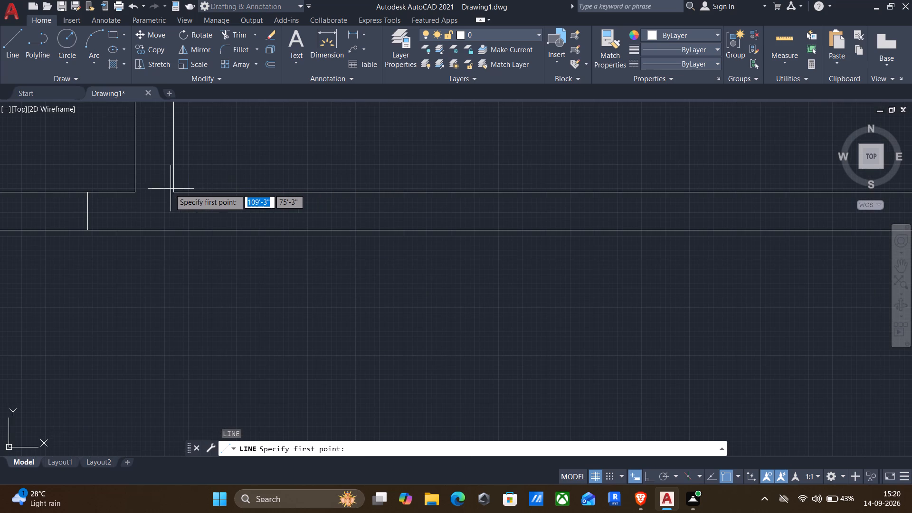
{"action": "left_click", "coordinate": [174, 190]}
{"action": "left_click", "coordinate": [170, 228]}
{"action": "key", "text": "Return"}
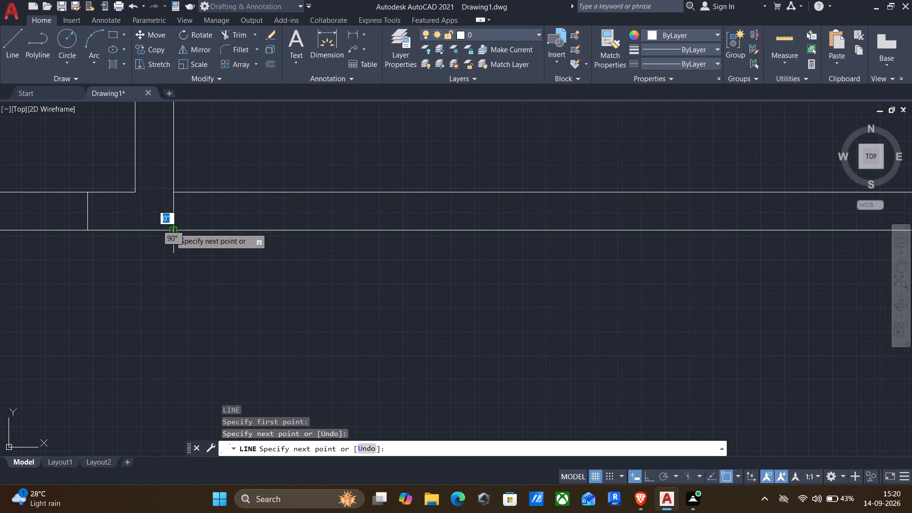
Offset the cross line at the smaller room's lower-left corner by 5" to the right.
{"action": "key", "text": "o"}
{"action": "key", "text": "Return"}
{"action": "left_click", "coordinate": [167, 211]}
{"action": "left_click", "coordinate": [194, 207]}
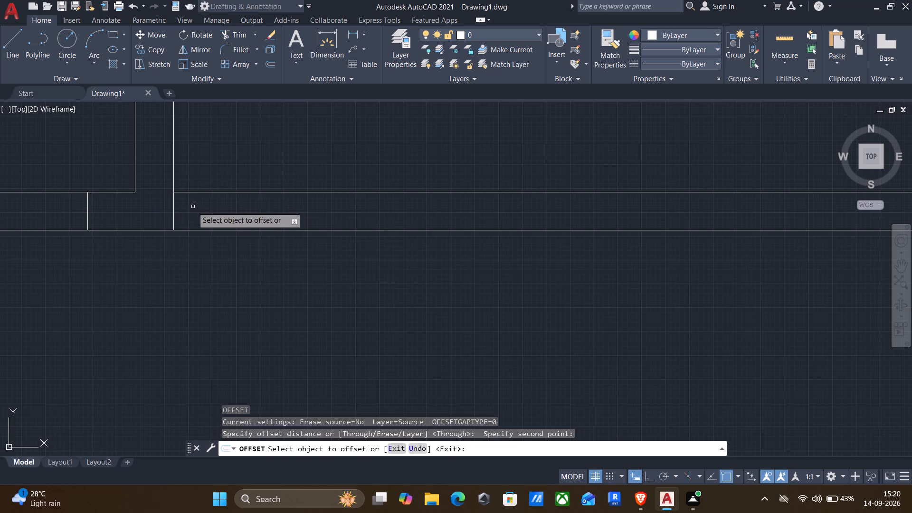
{"action": "left_click", "coordinate": [173, 210]}
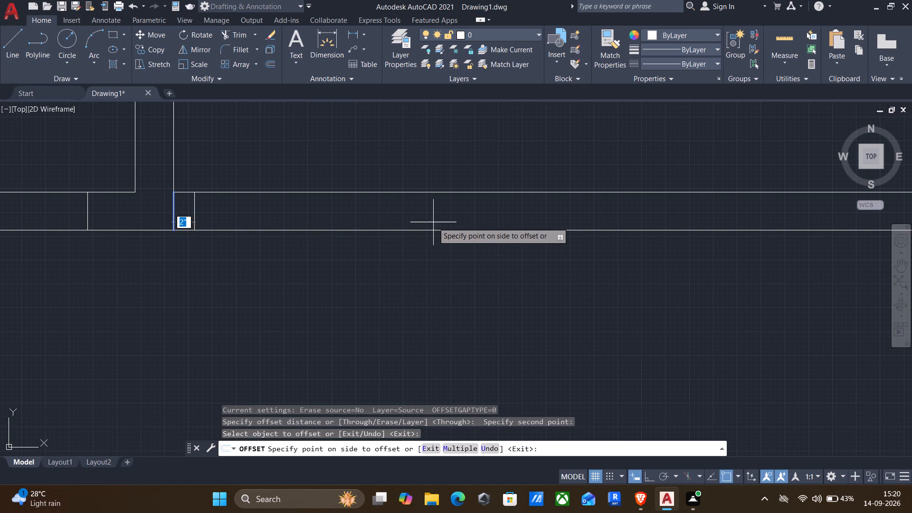
{"action": "type", "text": "5\""}
{"action": "key", "text": "Return"}
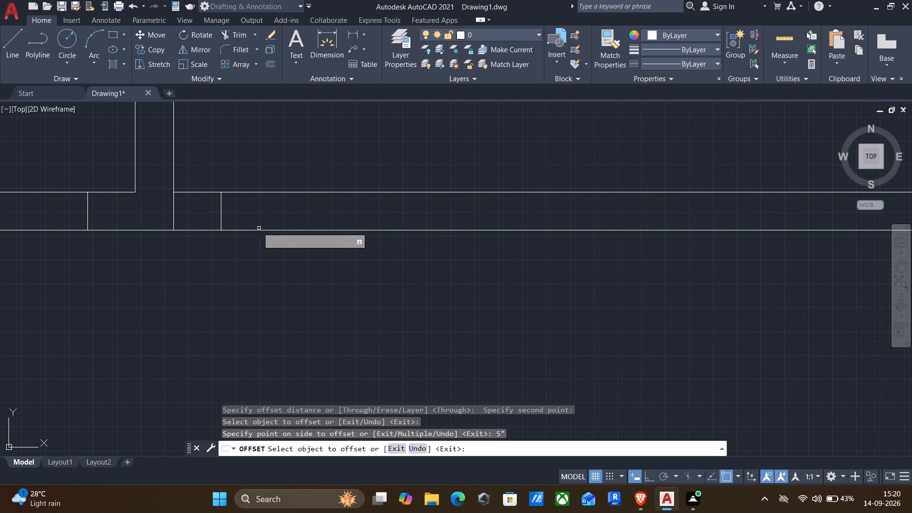
Offset the new line 3' further right along the wall to mark the opening's other side.
{"action": "left_click", "coordinate": [220, 216]}
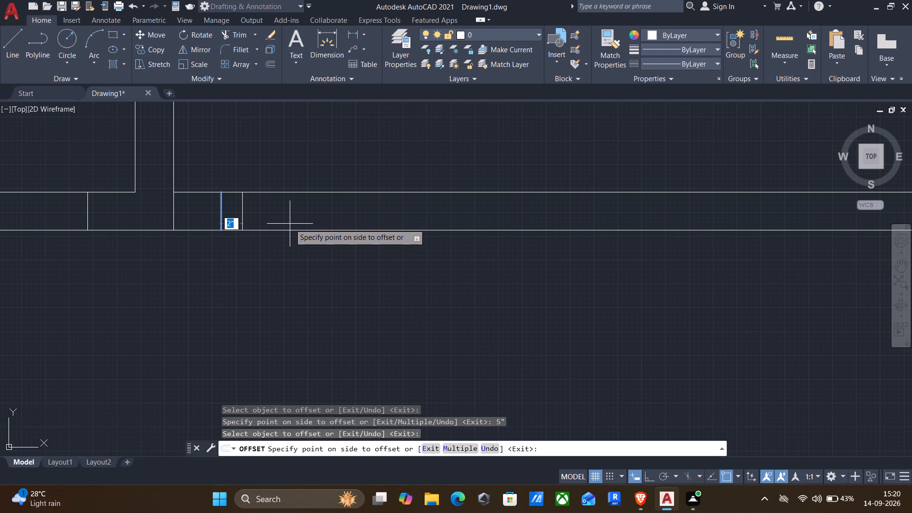
{"action": "type", "text": "3'"}
{"action": "key", "text": "Return"}
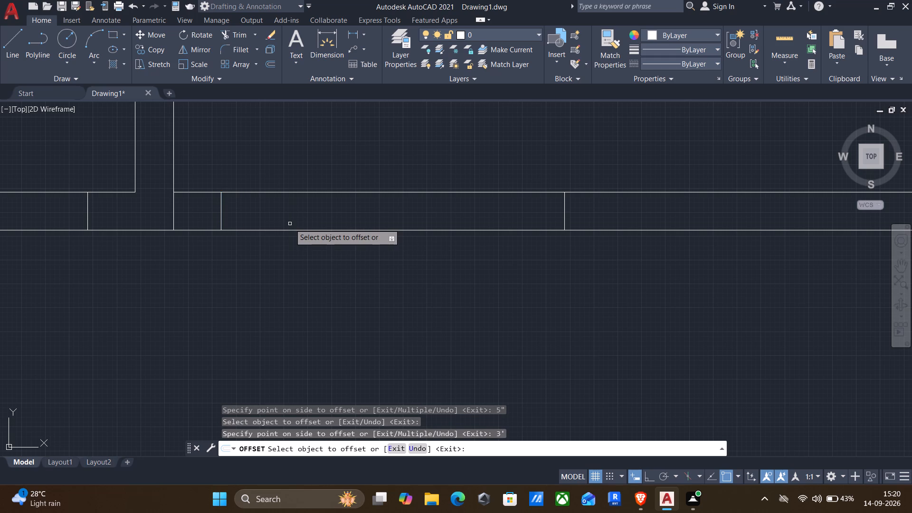
Draw a vertical line across the wall above the small room south of the hall, from that room's upper-left corner.
{"action": "scroll", "coordinate": [290, 225], "scroll_direction": "down", "scroll_amount": 4}
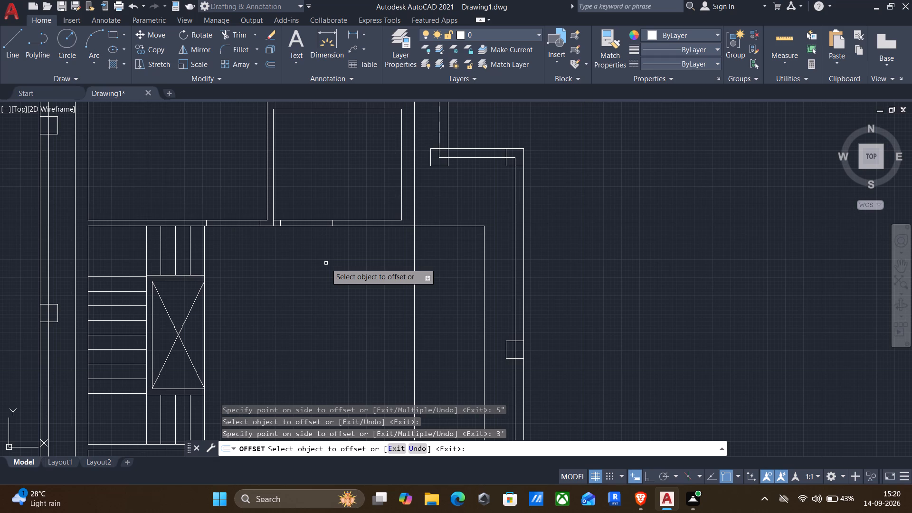
{"action": "scroll", "coordinate": [350, 310], "scroll_direction": "down", "scroll_amount": 1}
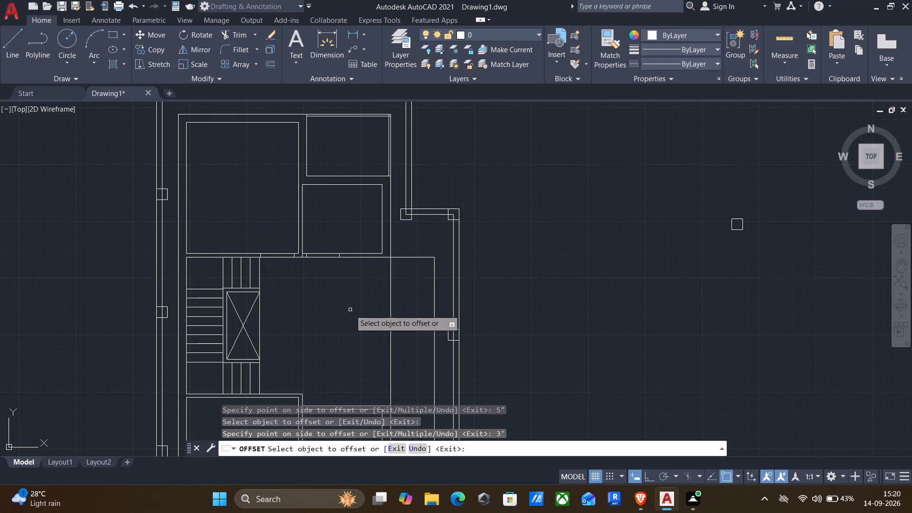
{"action": "middle_click_drag", "start_coordinate": [285, 313], "coordinate": [351, 229]}
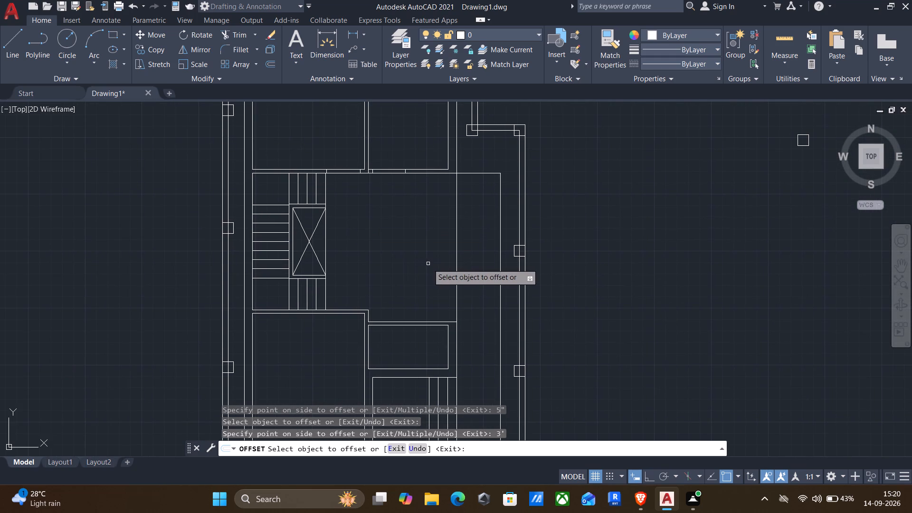
{"action": "middle_click_drag", "start_coordinate": [329, 295], "coordinate": [322, 249]}
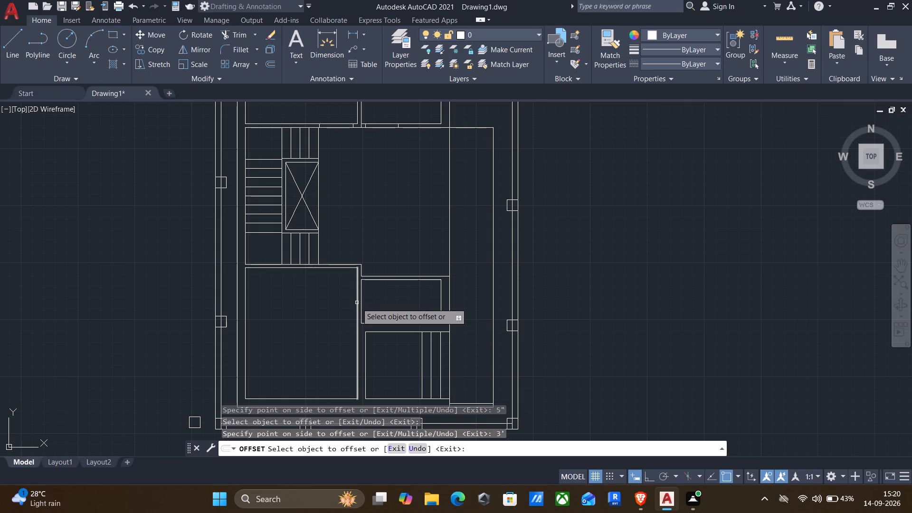
{"action": "key", "text": "Escape"}
{"action": "key", "text": "l"}
{"action": "key", "text": "Return"}
{"action": "scroll", "coordinate": [303, 236], "scroll_direction": "up", "scroll_amount": 3}
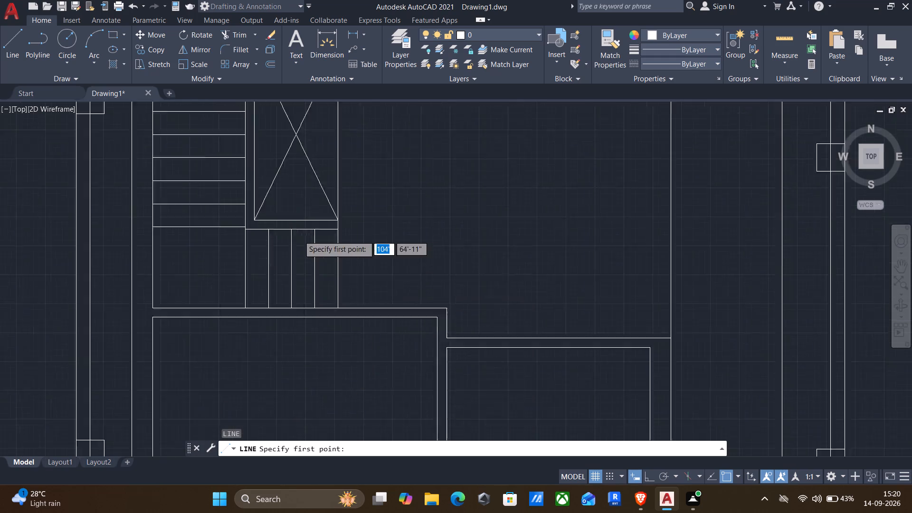
{"action": "middle_click_drag", "start_coordinate": [392, 351], "coordinate": [167, 203]}
{"action": "scroll", "coordinate": [325, 268], "scroll_direction": "up", "scroll_amount": 2}
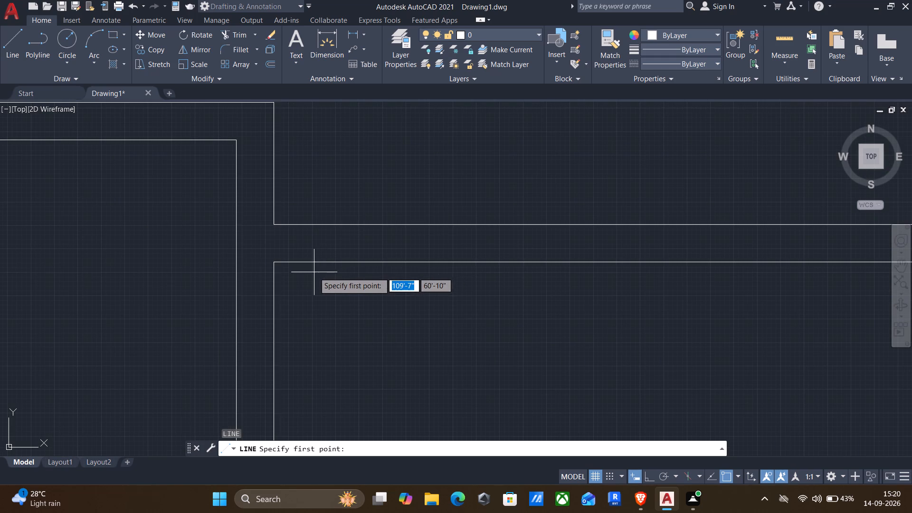
{"action": "left_click", "coordinate": [275, 264]}
{"action": "left_click", "coordinate": [272, 224]}
{"action": "key", "text": "Return"}
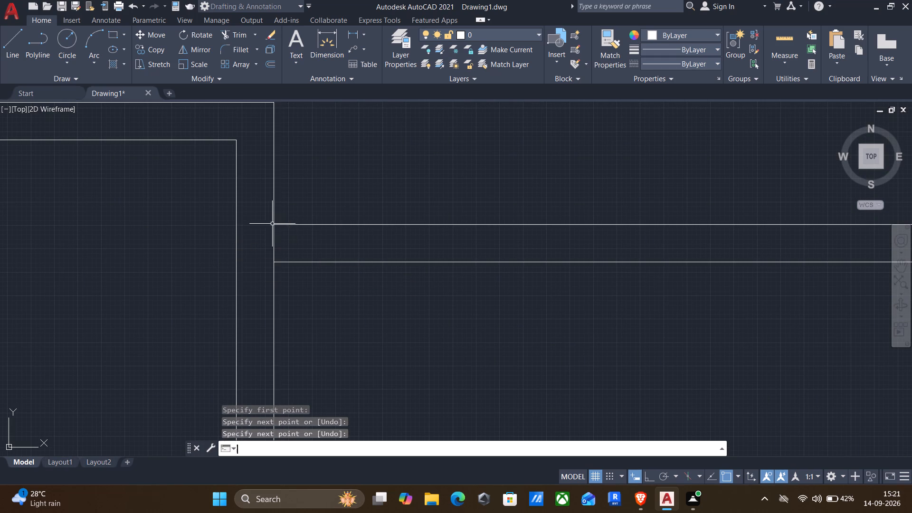
Offset the cross line at the small southern room's upper-left corner by 5" to the right.
{"action": "key", "text": "o"}
{"action": "key", "text": "Return"}
{"action": "left_click", "coordinate": [267, 240]}
{"action": "left_click", "coordinate": [280, 239]}
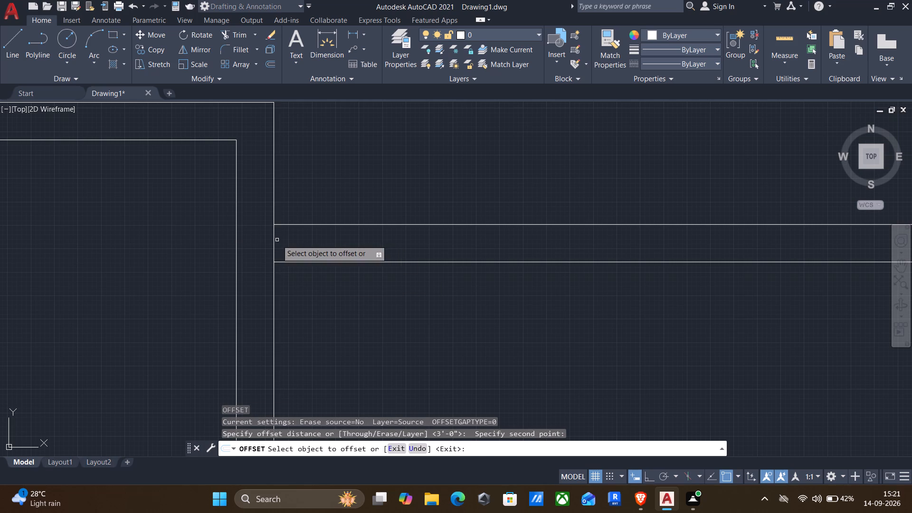
{"action": "left_click", "coordinate": [274, 242]}
{"action": "type", "text": "5\""}
{"action": "key", "text": "Return"}
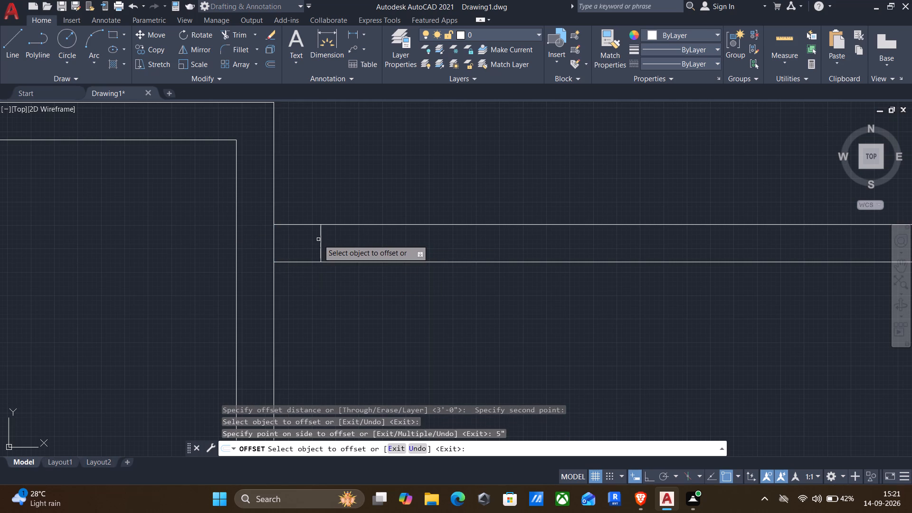
Offset the new cross line 2'6" further right along the small southern room's upper wall to mark the opening's other side.
{"action": "left_click", "coordinate": [322, 240]}
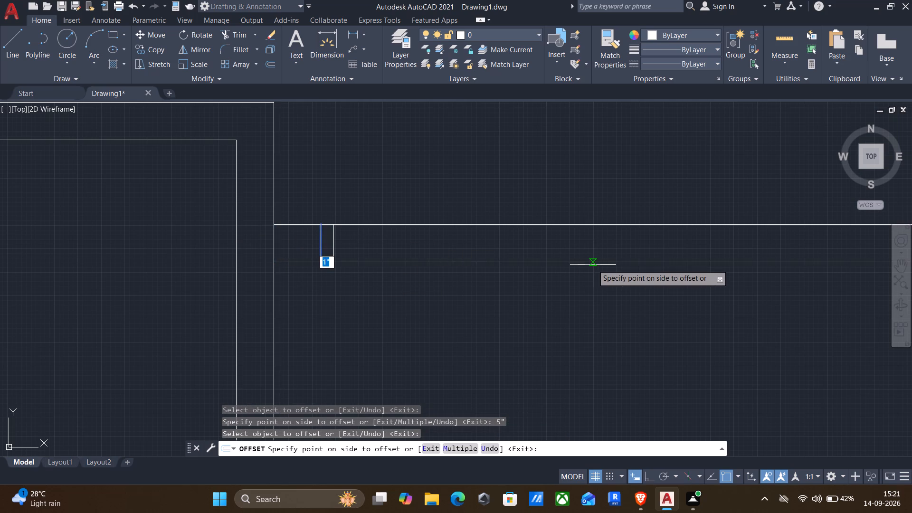
{"action": "type", "text": "2'6\""}
{"action": "key", "text": "Return"}
{"action": "scroll", "coordinate": [578, 278], "scroll_direction": "down", "scroll_amount": 3}
{"action": "middle_click_drag", "start_coordinate": [560, 315], "coordinate": [534, 280]}
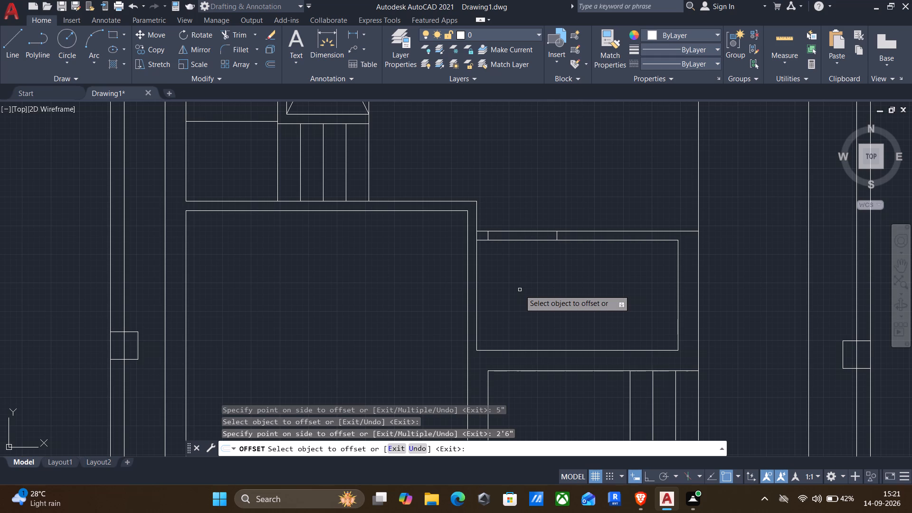
{"action": "middle_click_drag", "start_coordinate": [448, 333], "coordinate": [421, 134]}
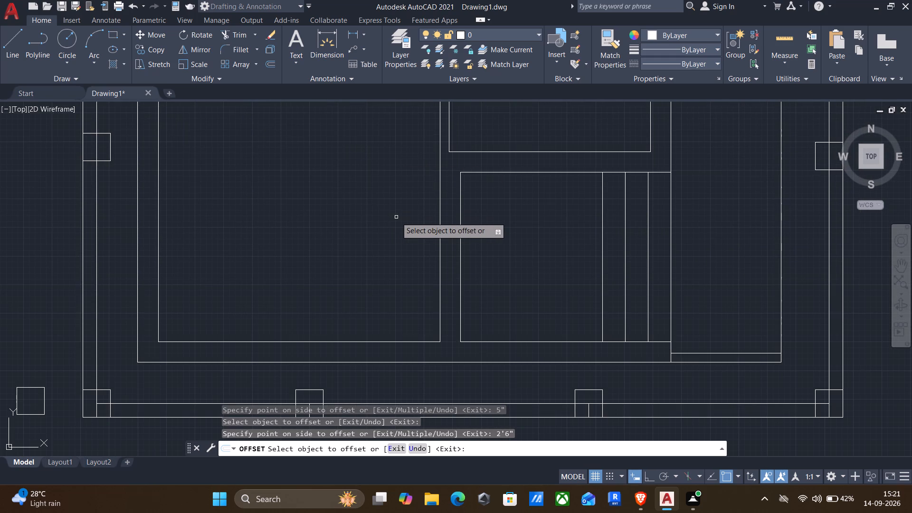
{"action": "scroll", "coordinate": [408, 237], "scroll_direction": "down", "scroll_amount": 1}
{"action": "middle_click_drag", "start_coordinate": [408, 238], "coordinate": [404, 194]}
{"action": "key", "text": "Escape"}
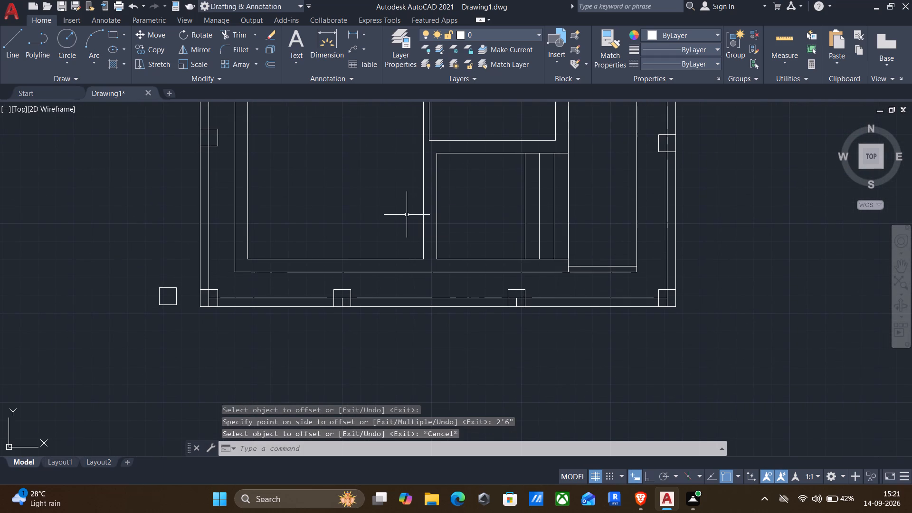
Draw a line across the lower end of the wall between the large southwest room and the stepped southeast room.
{"action": "key", "text": "l"}
{"action": "key", "text": "Return"}
{"action": "scroll", "coordinate": [426, 250], "scroll_direction": "up", "scroll_amount": 2}
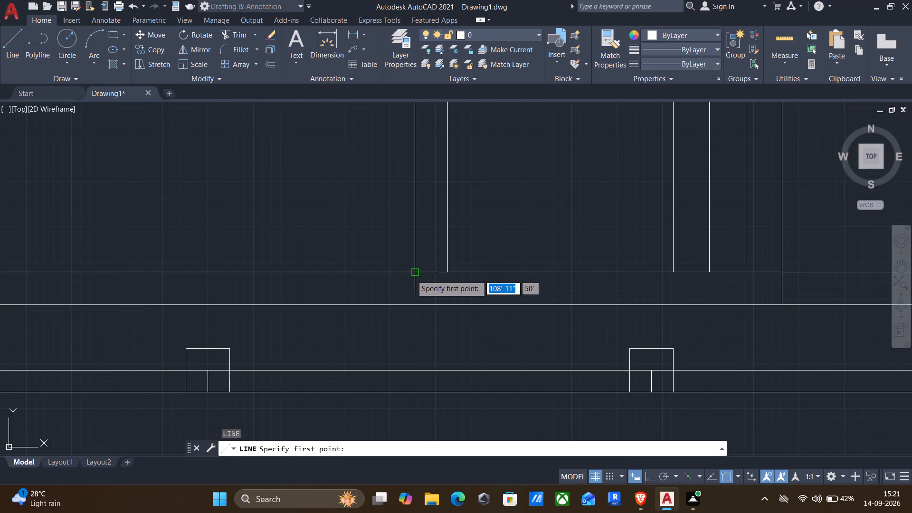
{"action": "left_click", "coordinate": [415, 275]}
{"action": "left_click", "coordinate": [448, 272]}
{"action": "key", "text": "Return"}
Draw a line from the stepped southeast room's upper-left corner across the wall to the large southwest room's wall face.
{"action": "scroll", "coordinate": [490, 266], "scroll_direction": "down", "scroll_amount": 2}
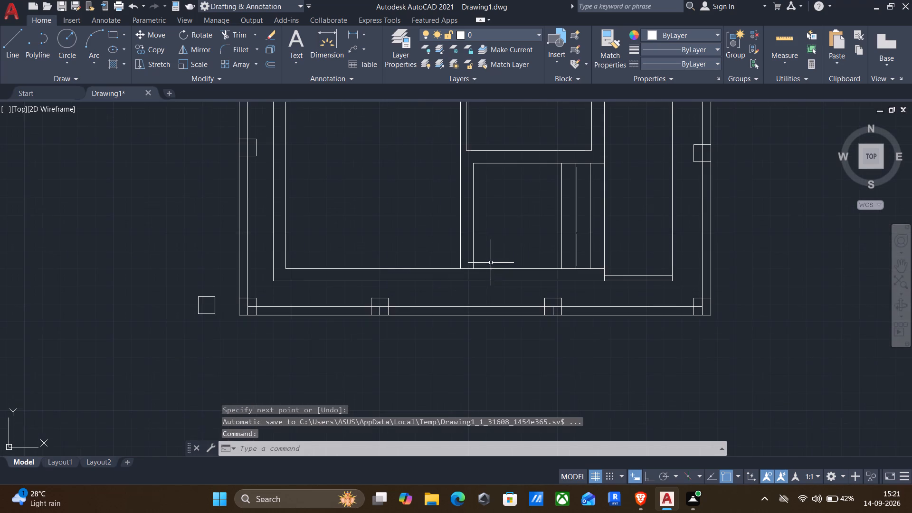
{"action": "middle_click_drag", "start_coordinate": [510, 218], "coordinate": [492, 246]}
{"action": "key", "text": "Return"}
{"action": "scroll", "coordinate": [460, 180], "scroll_direction": "up", "scroll_amount": 2}
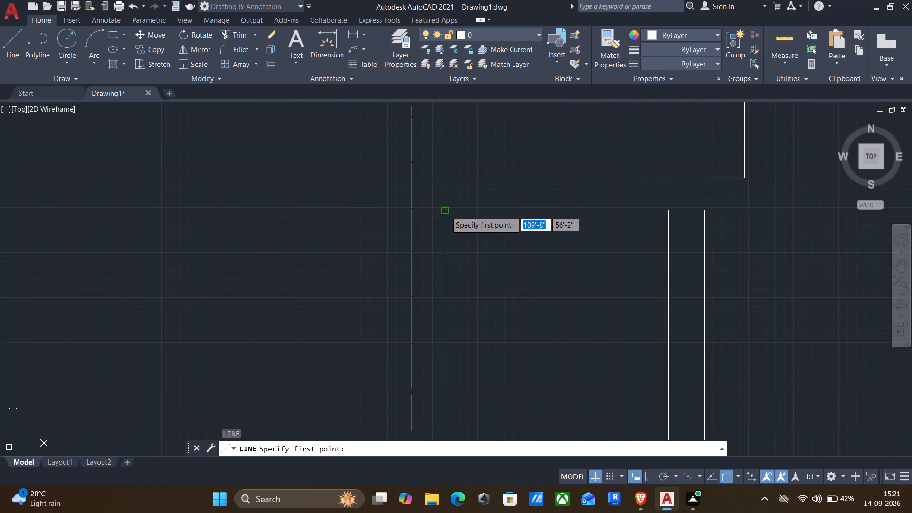
{"action": "left_click", "coordinate": [445, 211]}
{"action": "left_click", "coordinate": [409, 213]}
{"action": "key", "text": "Return"}
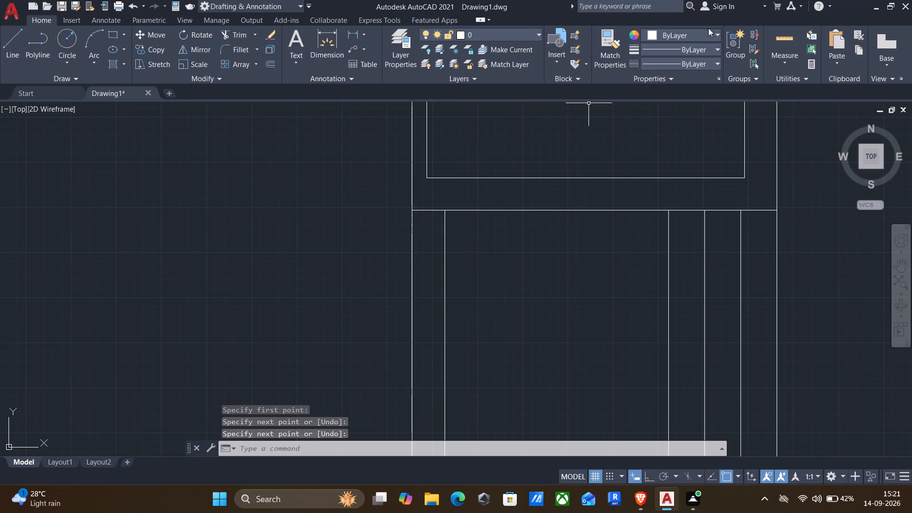
Measure the length and thickness of the wall between the large southwest room and the stepped southeast room.
{"action": "left_click", "coordinate": [782, 38]}
{"action": "scroll", "coordinate": [405, 337], "scroll_direction": "down", "scroll_amount": 2}
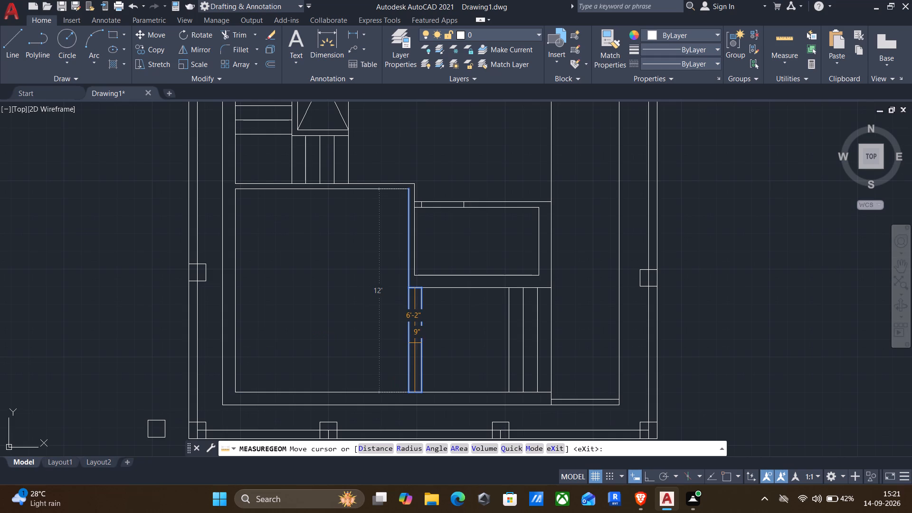
{"action": "key", "text": "Escape"}
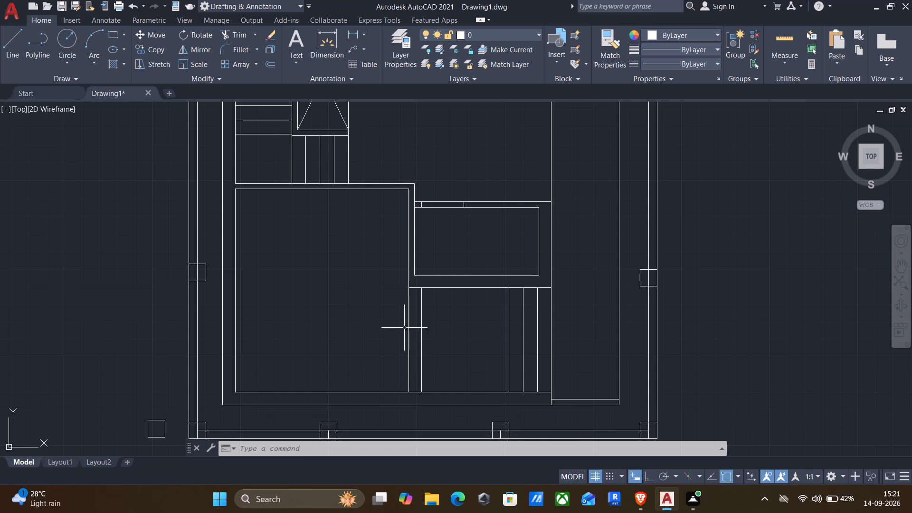
Outline a 4' opening in the wall between the two southern rooms, starting 2'6" below the midpoint of its right face.
{"action": "key", "text": "l"}
{"action": "key", "text": "Return"}
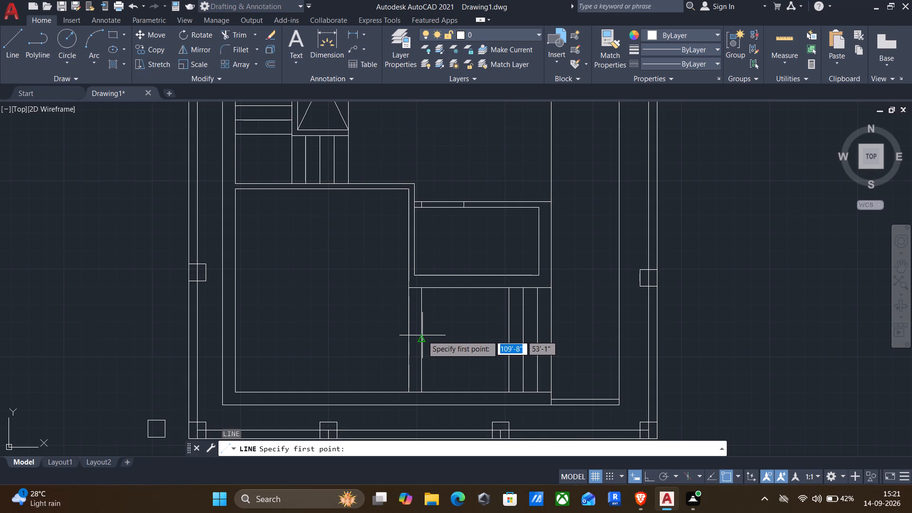
{"action": "left_click", "coordinate": [422, 341]}
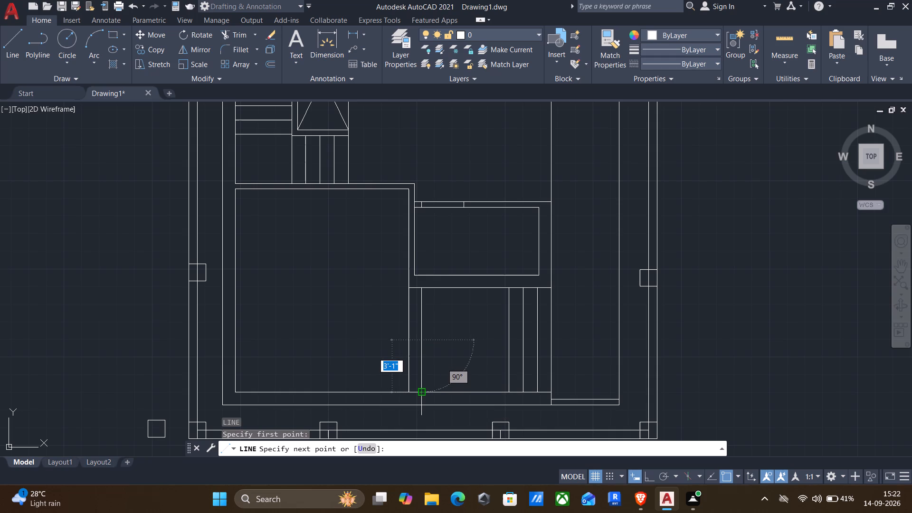
{"action": "type", "text": "2'"}
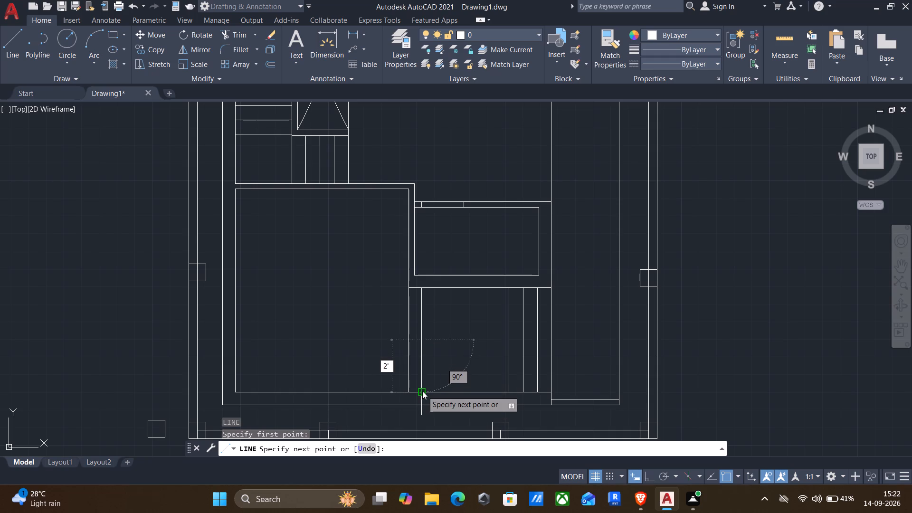
{"action": "type", "text": "6\""}
{"action": "key", "text": "Return"}
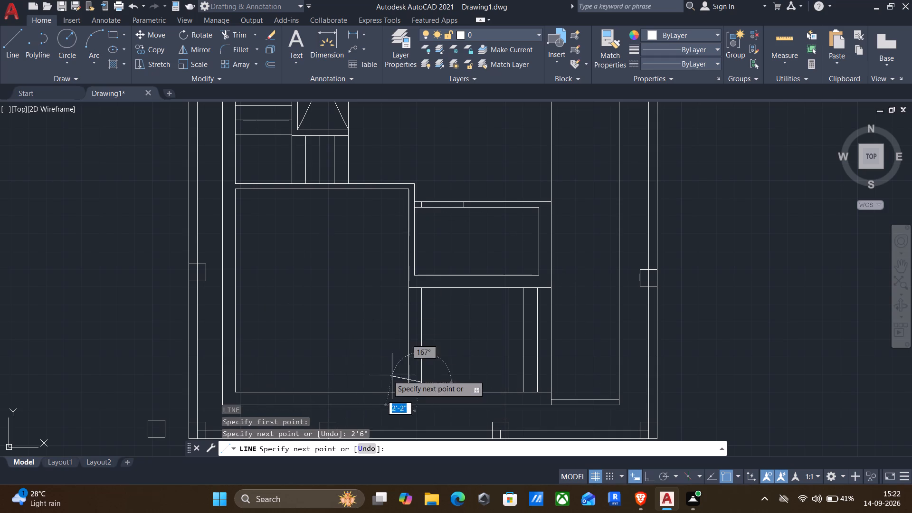
{"action": "key", "text": "F8"}
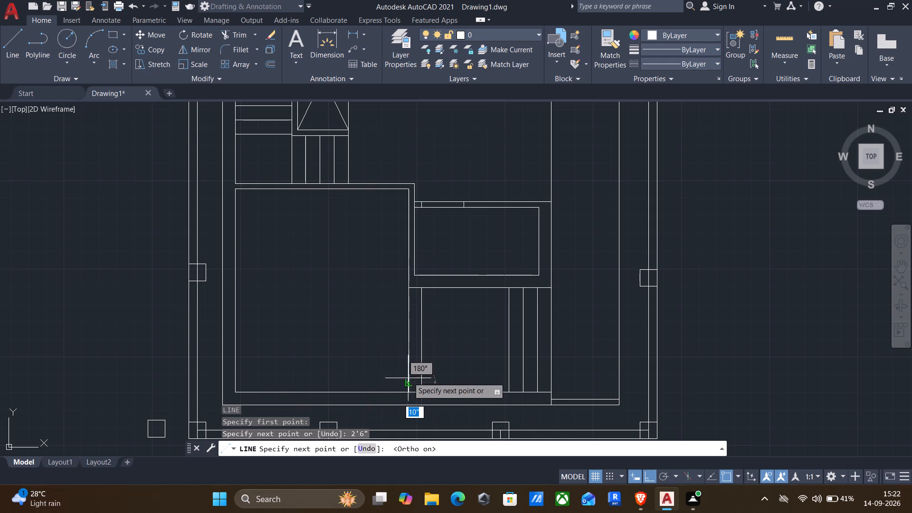
{"action": "left_click_drag", "start_coordinate": [408, 381], "coordinate": [406, 373]}
{"action": "type", "text": "4'"}
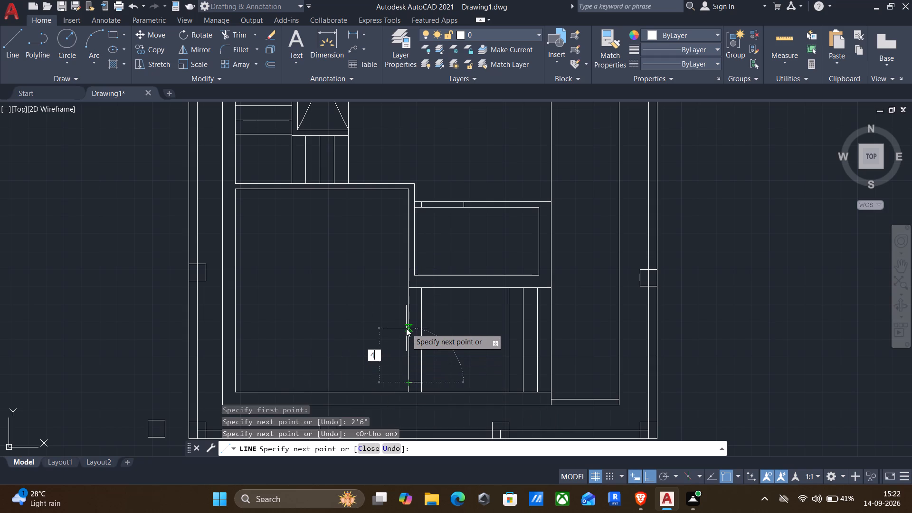
{"action": "key", "text": "Return"}
{"action": "left_click", "coordinate": [423, 317]}
{"action": "key", "text": "Return"}
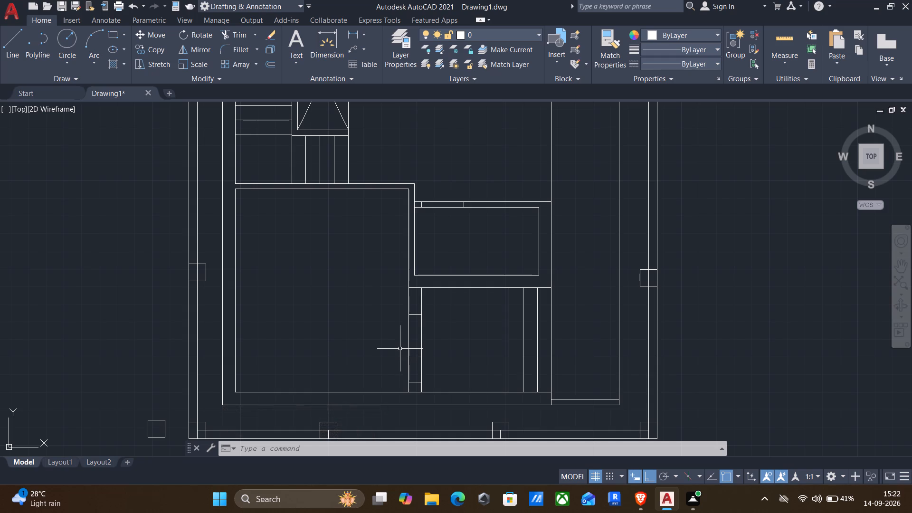
Draw a vertical line along the hall's east side, from its upper-right corner to the small southern room's upper-right wall corner.
{"action": "scroll", "coordinate": [506, 173], "scroll_direction": "down", "scroll_amount": 1}
{"action": "middle_click_drag", "start_coordinate": [505, 163], "coordinate": [500, 282]}
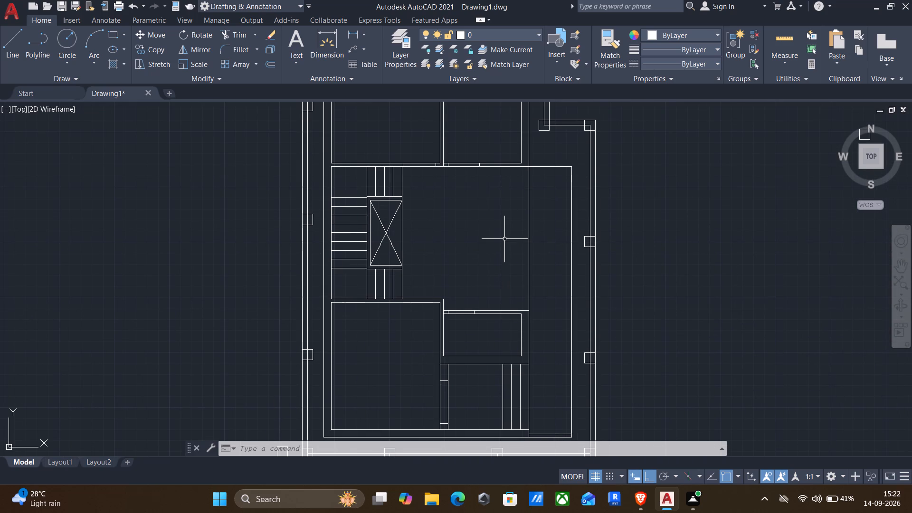
{"action": "key", "text": "l"}
{"action": "key", "text": "Return"}
{"action": "left_click", "coordinate": [534, 160]}
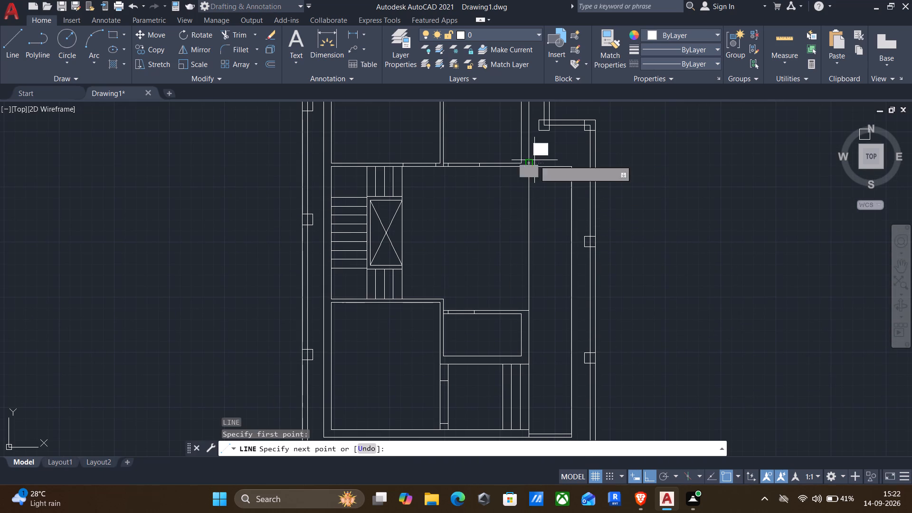
{"action": "left_click", "coordinate": [529, 312]}
{"action": "key", "text": "Return"}
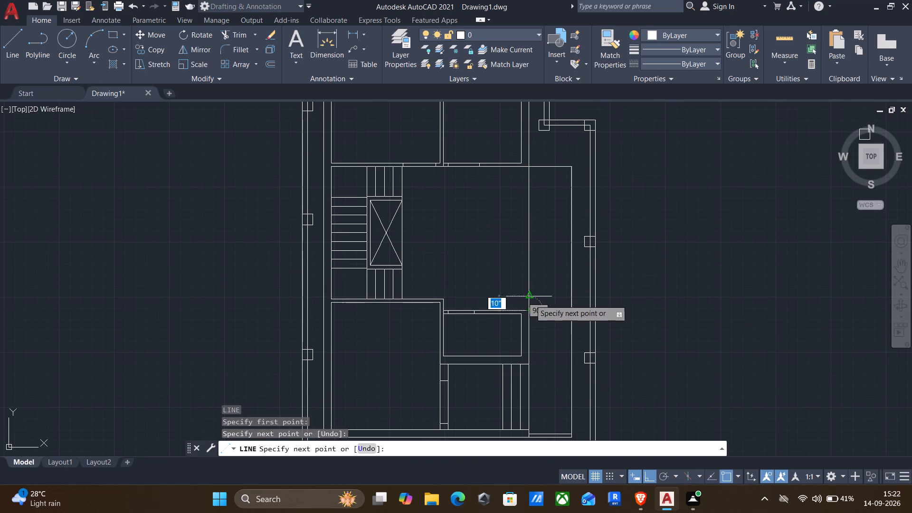
Outline an opening from the hall's east line: 2' up from its midpoint, 9" inward, 4' down and back to the line.
{"action": "key", "text": "l"}
{"action": "key", "text": "Return"}
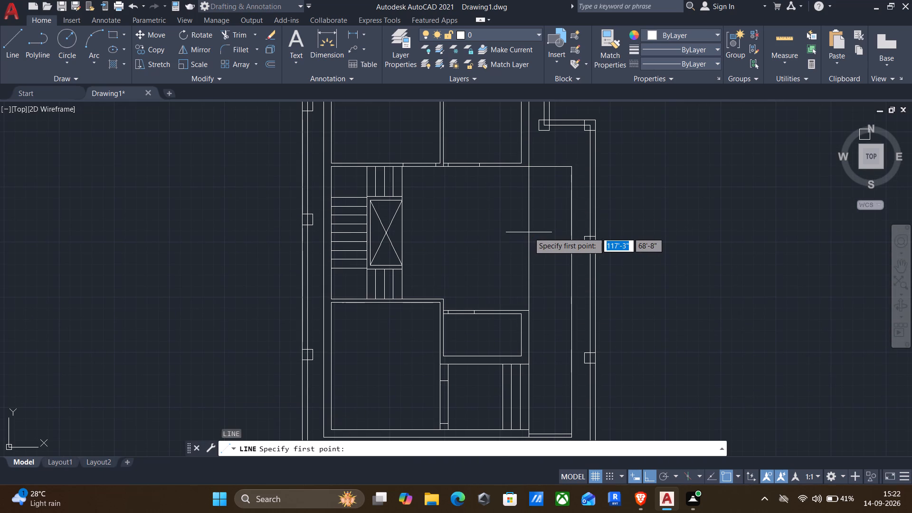
{"action": "left_click", "coordinate": [528, 239]}
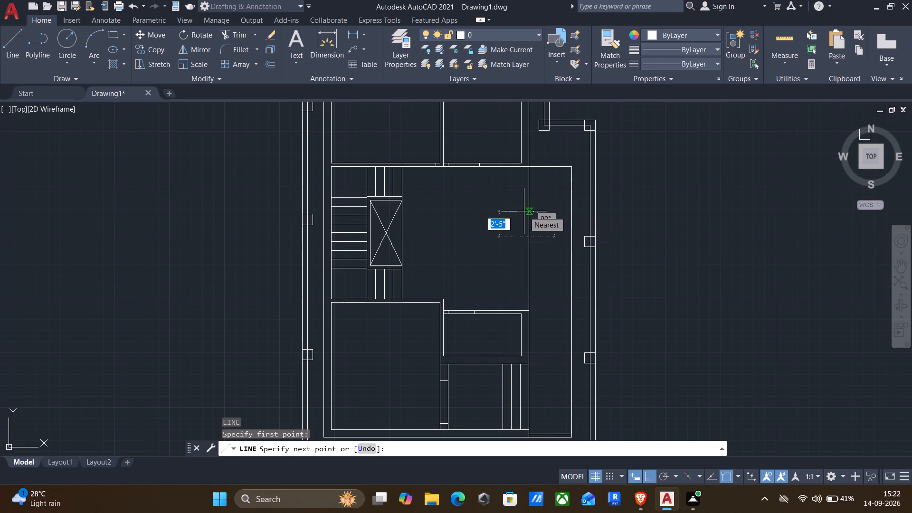
{"action": "type", "text": "2'"}
{"action": "key", "text": "Return"}
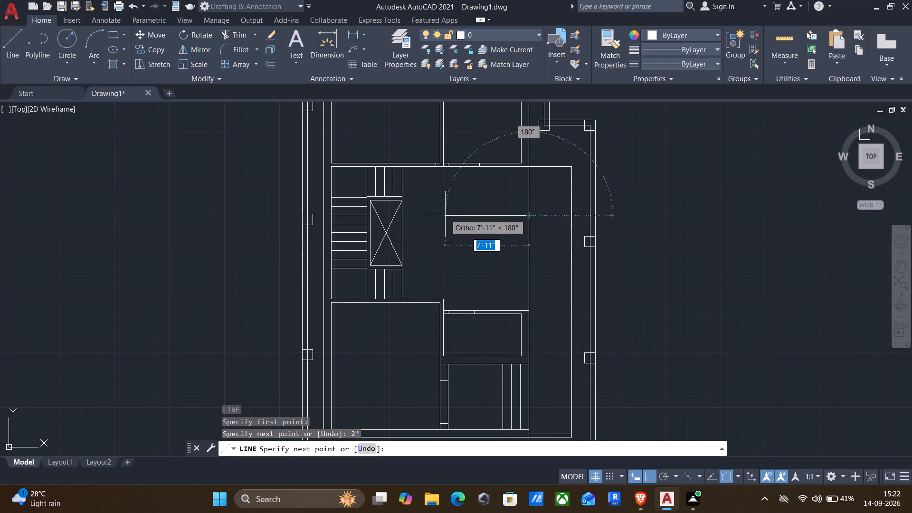
{"action": "type", "text": "9\""}
{"action": "key", "text": "Return"}
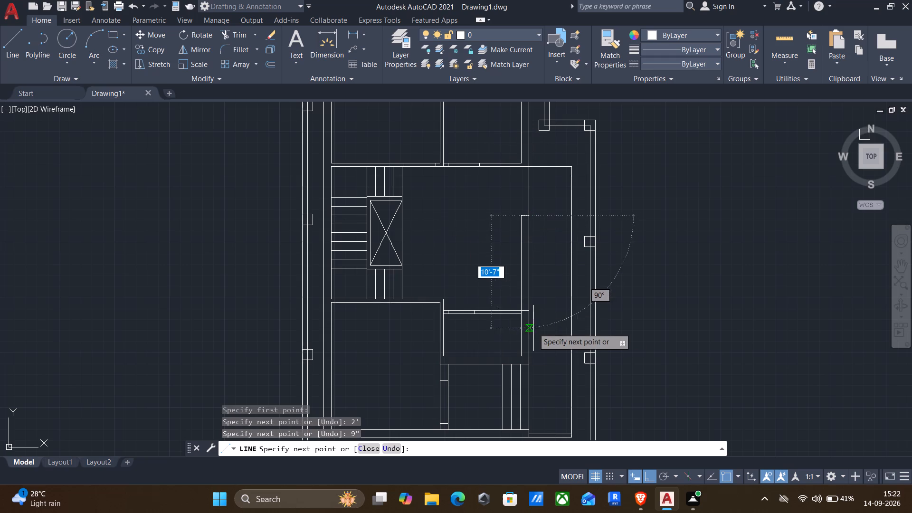
{"action": "type", "text": "4'"}
{"action": "key", "text": "Return"}
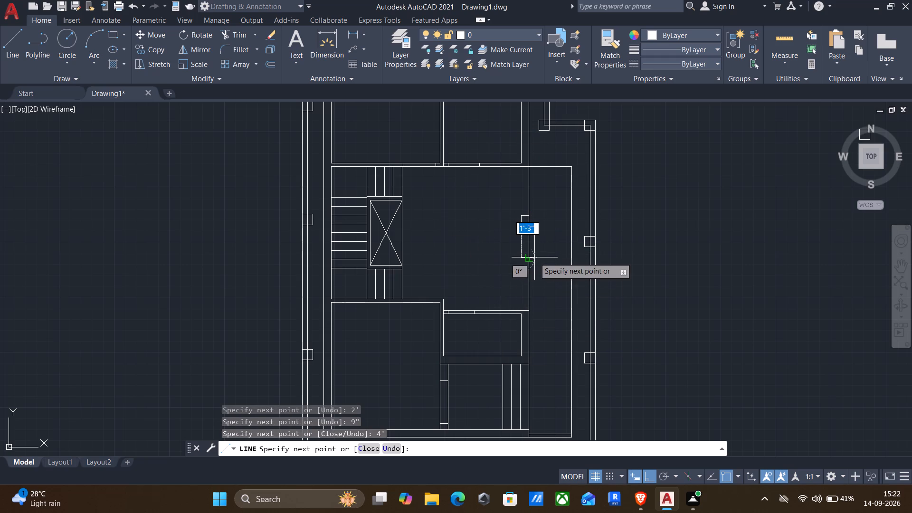
{"action": "left_click", "coordinate": [534, 257]}
{"action": "key", "text": "Return"}
Offset the hall's east line 9" to the left to form the wall's inner face.
{"action": "key", "text": "o"}
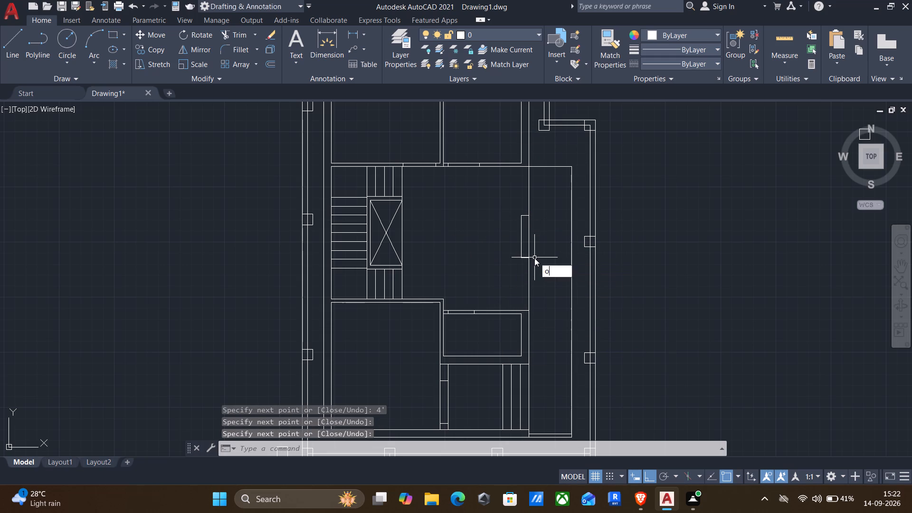
{"action": "key", "text": "Return"}
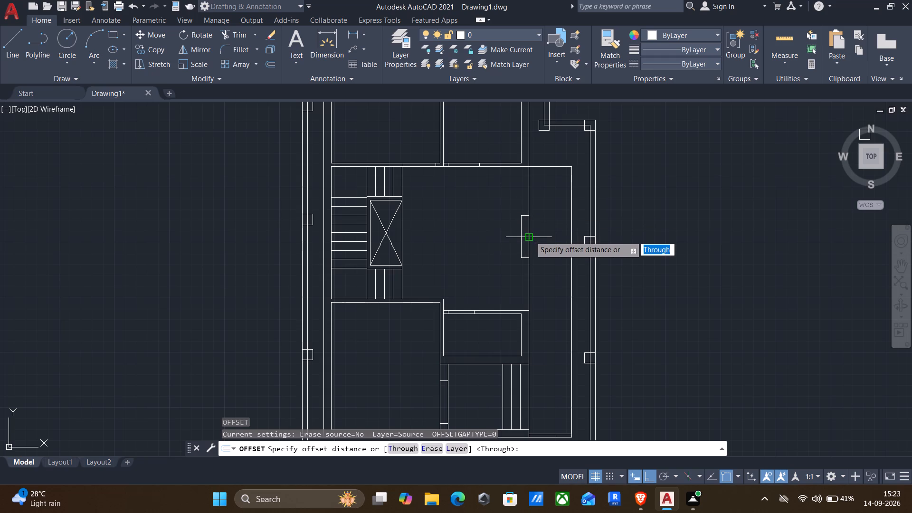
{"action": "left_click", "coordinate": [540, 245]}
{"action": "left_click", "coordinate": [490, 286]}
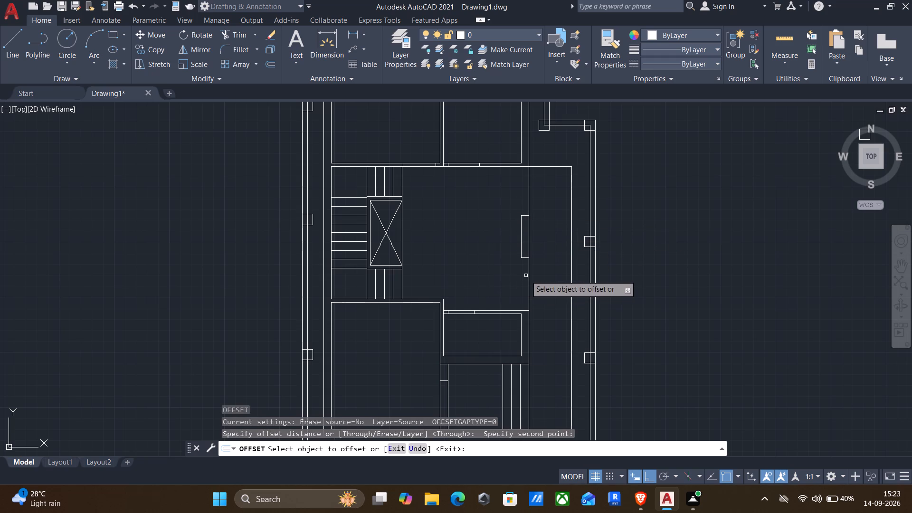
{"action": "left_click", "coordinate": [530, 275]}
{"action": "type", "text": "9\""}
{"action": "key", "text": "Return"}
{"action": "key", "text": "Escape"}
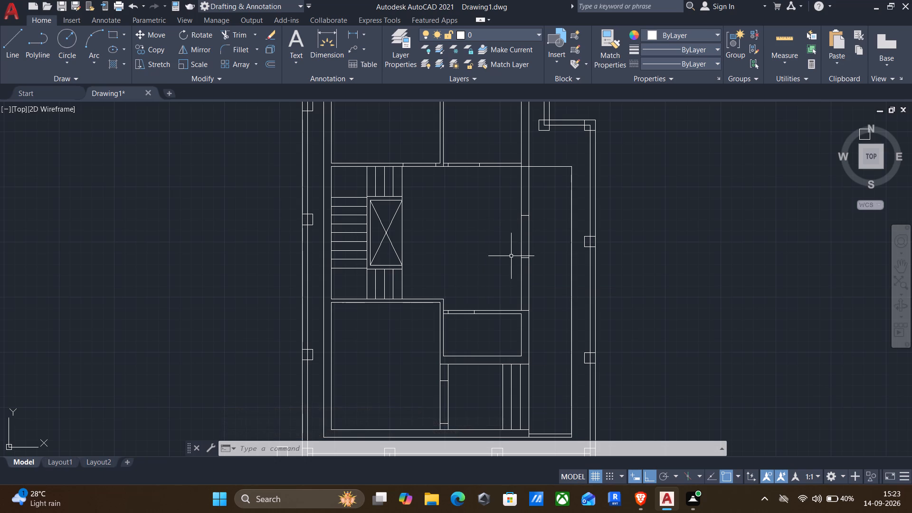
Trim the wall faces within the opening between the two southern rooms and the line beneath its lower wall stub.
{"action": "type", "text": "tr"}
{"action": "key", "text": "Return"}
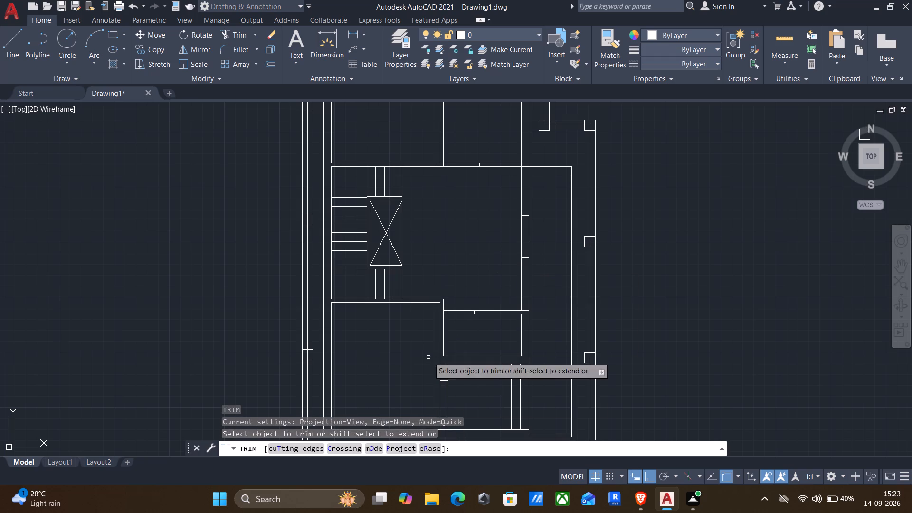
{"action": "left_click_drag", "start_coordinate": [459, 402], "coordinate": [421, 399]}
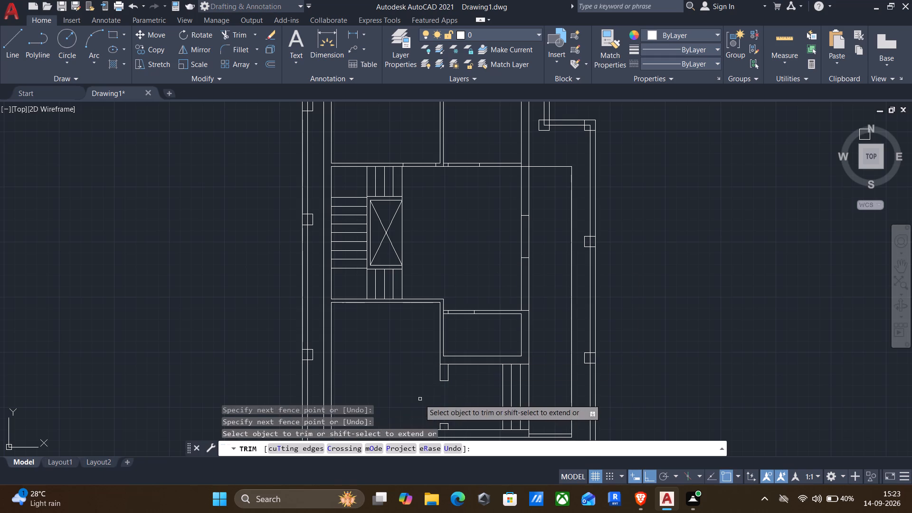
{"action": "middle_click_drag", "start_coordinate": [416, 398], "coordinate": [423, 331]}
{"action": "scroll", "coordinate": [462, 373], "scroll_direction": "up", "scroll_amount": 4}
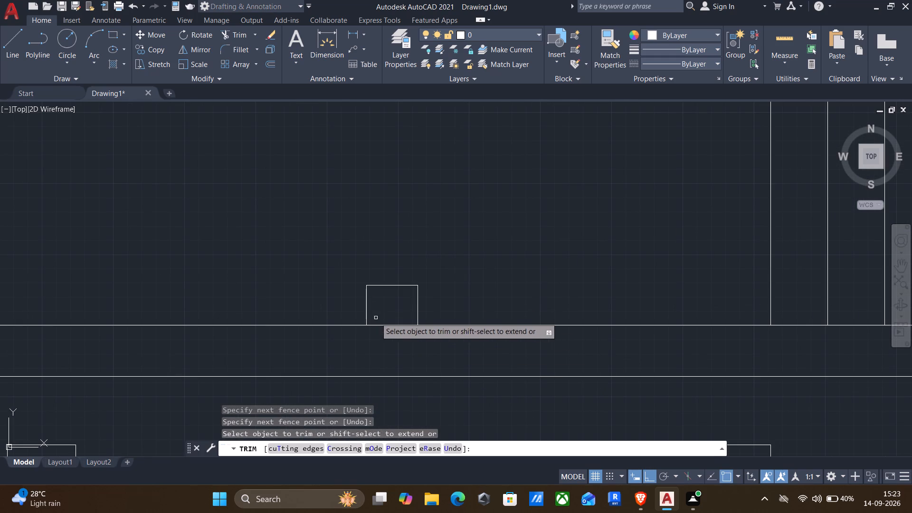
{"action": "left_click_drag", "start_coordinate": [384, 319], "coordinate": [401, 342]}
{"action": "scroll", "coordinate": [401, 334], "scroll_direction": "down", "scroll_amount": 3}
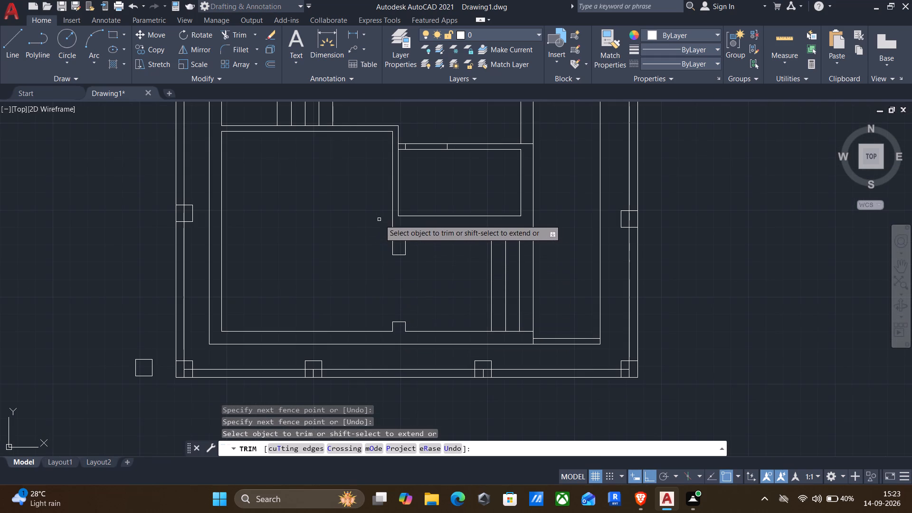
Trim the wall junctions at the small southern room's lower-left and upper-left corners, and trim open the doorway in its upper wall.
{"action": "scroll", "coordinate": [407, 240], "scroll_direction": "up", "scroll_amount": 2}
{"action": "left_click_drag", "start_coordinate": [385, 202], "coordinate": [382, 216]}
{"action": "scroll", "coordinate": [371, 221], "scroll_direction": "down", "scroll_amount": 2}
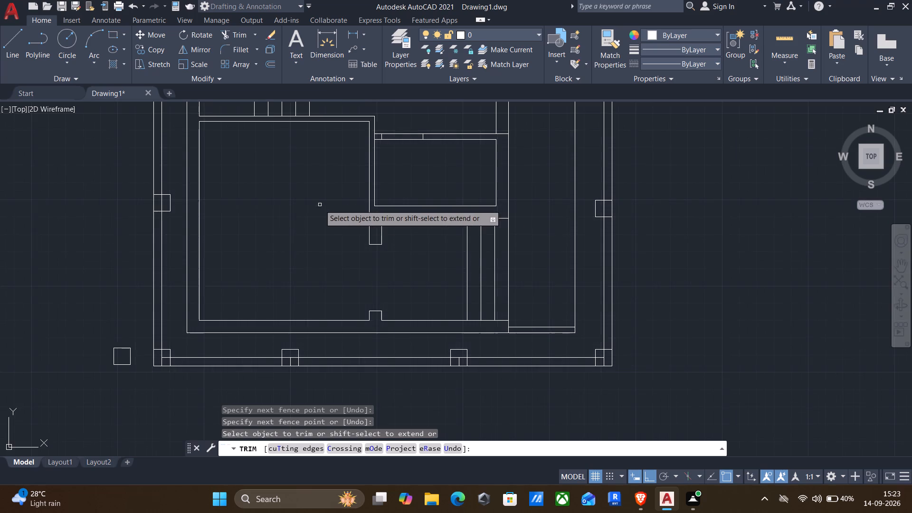
{"action": "middle_click_drag", "start_coordinate": [313, 194], "coordinate": [327, 318]}
{"action": "left_click_drag", "start_coordinate": [406, 231], "coordinate": [415, 278]}
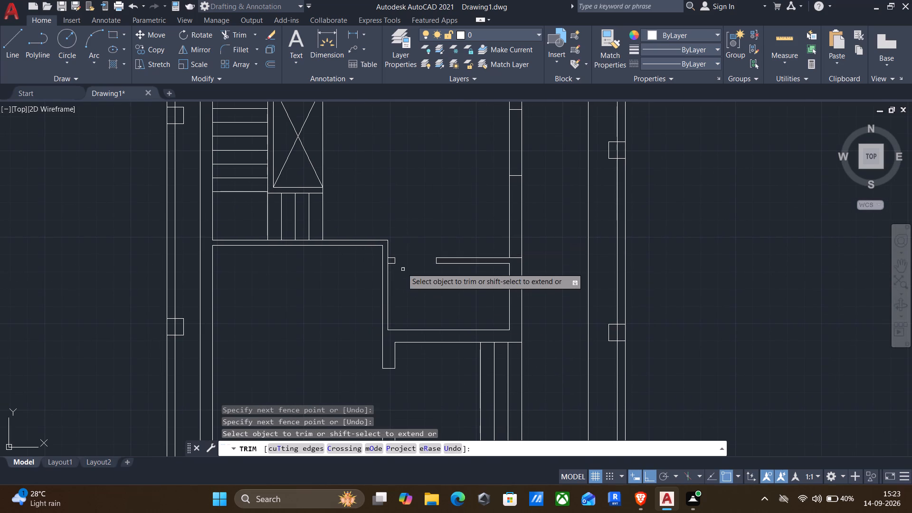
{"action": "scroll", "coordinate": [384, 258], "scroll_direction": "up", "scroll_amount": 5}
{"action": "left_click_drag", "start_coordinate": [391, 248], "coordinate": [418, 244]}
{"action": "scroll", "coordinate": [419, 243], "scroll_direction": "down", "scroll_amount": 2}
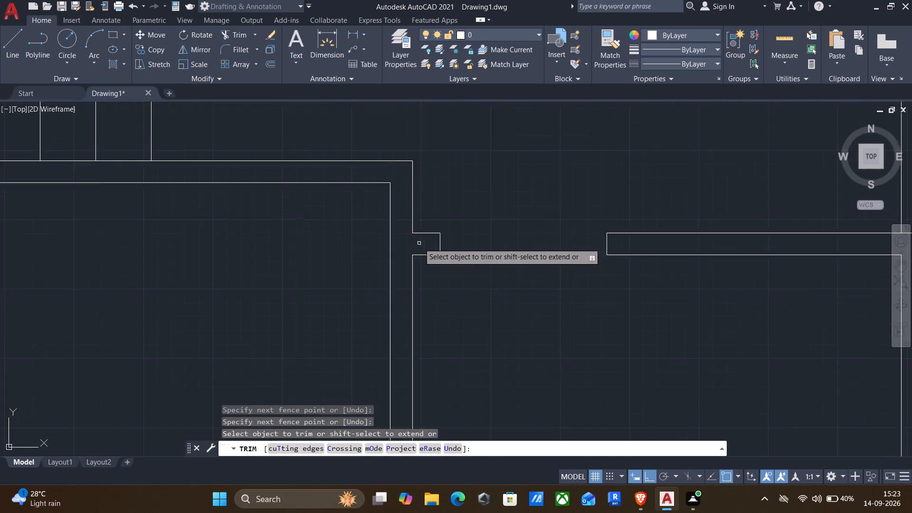
Trim the wall junction at the small southern room's upper-right corner and trim open the passage in the hall's east wall.
{"action": "scroll", "coordinate": [419, 243], "scroll_direction": "down", "scroll_amount": 1}
{"action": "middle_click_drag", "start_coordinate": [513, 218], "coordinate": [502, 329]}
{"action": "left_click_drag", "start_coordinate": [735, 342], "coordinate": [734, 342]}
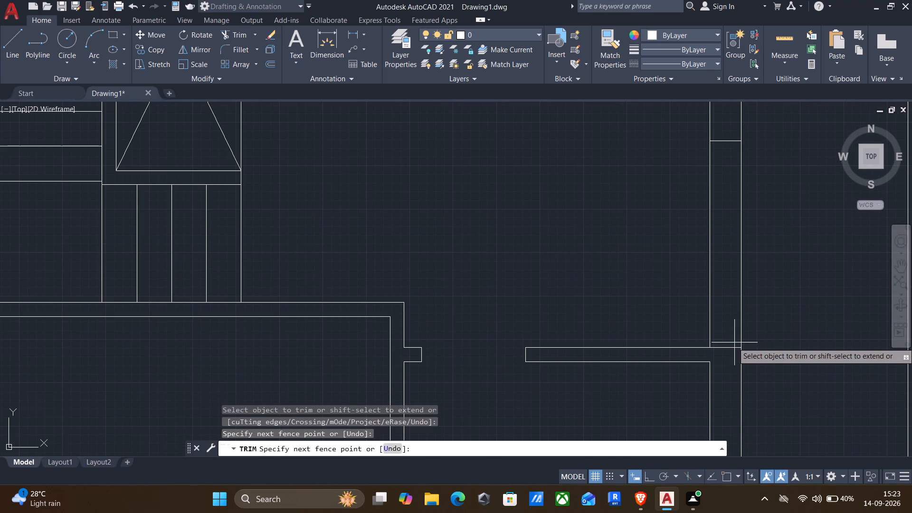
{"action": "left_click_drag", "start_coordinate": [734, 342], "coordinate": [732, 357]}
{"action": "scroll", "coordinate": [724, 340], "scroll_direction": "down", "scroll_amount": 2}
{"action": "left_click_drag", "start_coordinate": [703, 245], "coordinate": [708, 240]}
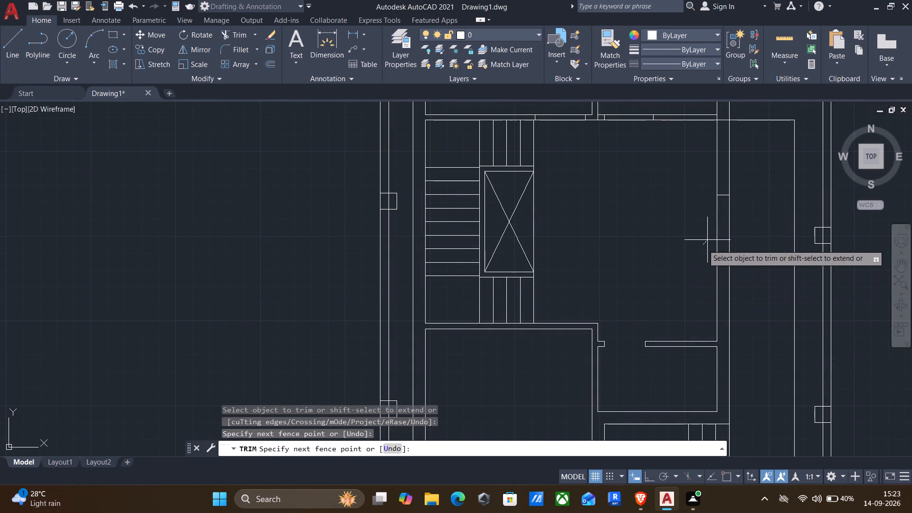
{"action": "left_click_drag", "start_coordinate": [708, 240], "coordinate": [751, 225]}
Trim the crossing wall lines where the hall's upper wall meets its east wall.
{"action": "middle_click_drag", "start_coordinate": [648, 177], "coordinate": [636, 335]}
{"action": "scroll", "coordinate": [700, 286], "scroll_direction": "up", "scroll_amount": 3}
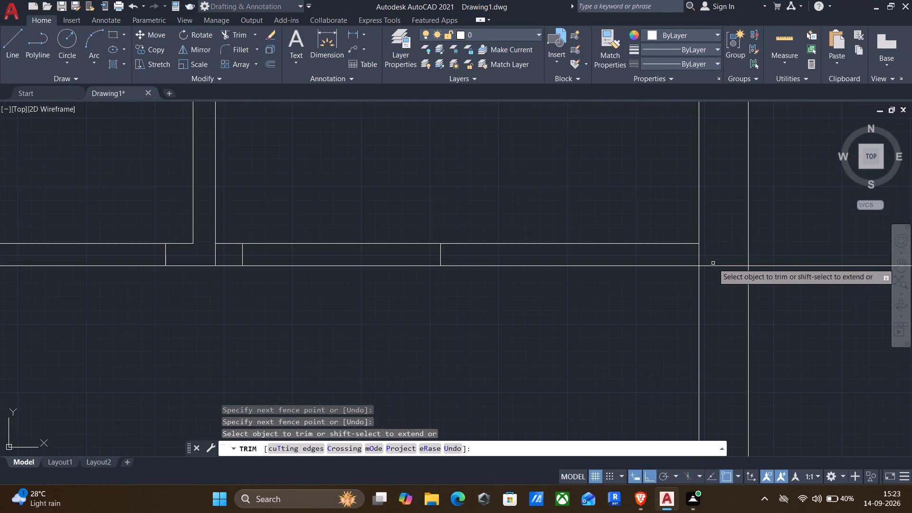
{"action": "scroll", "coordinate": [714, 259], "scroll_direction": "up", "scroll_amount": 2}
{"action": "left_click_drag", "start_coordinate": [714, 256], "coordinate": [722, 312]}
{"action": "left_click_drag", "start_coordinate": [663, 252], "coordinate": [683, 250]}
Trim open the two doorways in the hall's upper wall and remove the leftover line across the wall stub between them.
{"action": "scroll", "coordinate": [660, 272], "scroll_direction": "down", "scroll_amount": 3}
{"action": "left_click_drag", "start_coordinate": [437, 251], "coordinate": [429, 323]}
{"action": "scroll", "coordinate": [340, 279], "scroll_direction": "up", "scroll_amount": 2}
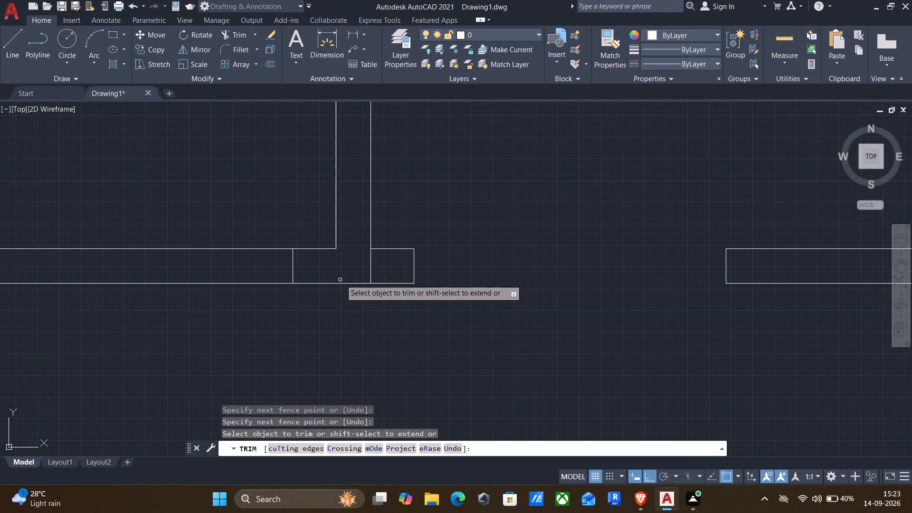
{"action": "left_click", "coordinate": [370, 266]}
{"action": "scroll", "coordinate": [205, 261], "scroll_direction": "down", "scroll_amount": 2}
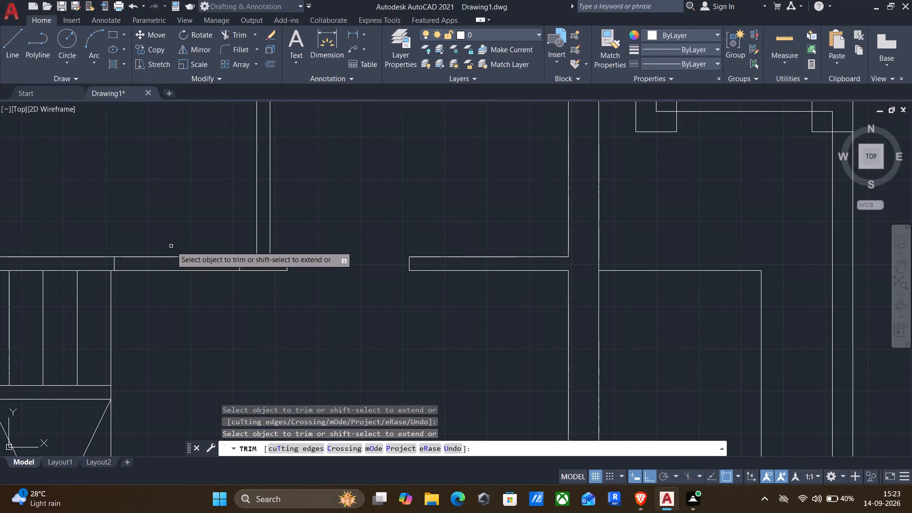
{"action": "left_click_drag", "start_coordinate": [171, 247], "coordinate": [171, 326]}
{"action": "scroll", "coordinate": [170, 326], "scroll_direction": "down", "scroll_amount": 2}
{"action": "middle_click_drag", "start_coordinate": [186, 342], "coordinate": [309, 327]}
{"action": "middle_click_drag", "start_coordinate": [307, 332], "coordinate": [307, 332]}
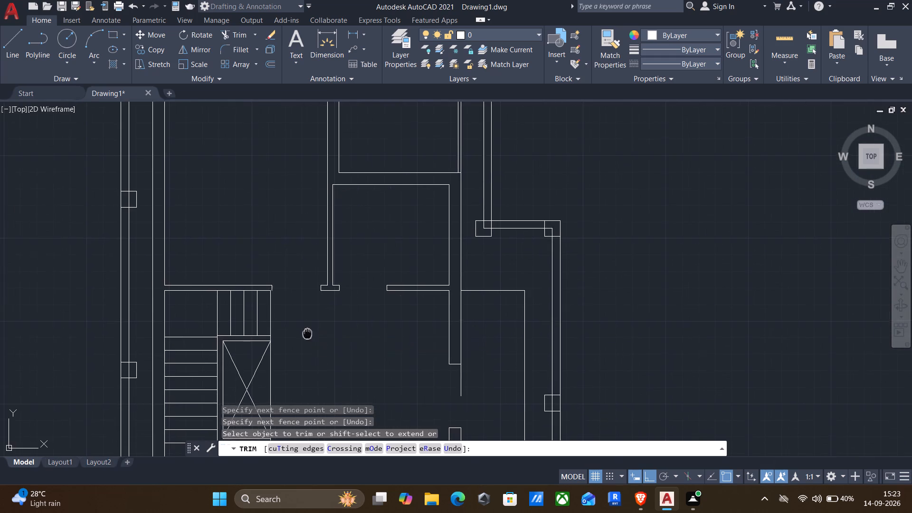
{"action": "middle_click_drag", "start_coordinate": [307, 332], "coordinate": [324, 304]}
{"action": "scroll", "coordinate": [324, 308], "scroll_direction": "down", "scroll_amount": 1}
{"action": "middle_click_drag", "start_coordinate": [337, 322], "coordinate": [356, 306]}
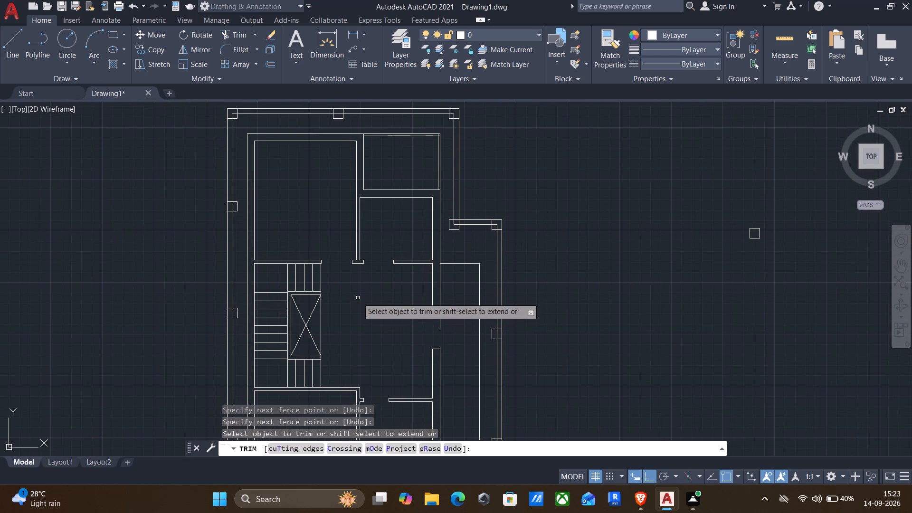
{"action": "middle_click_drag", "start_coordinate": [358, 299], "coordinate": [369, 275]}
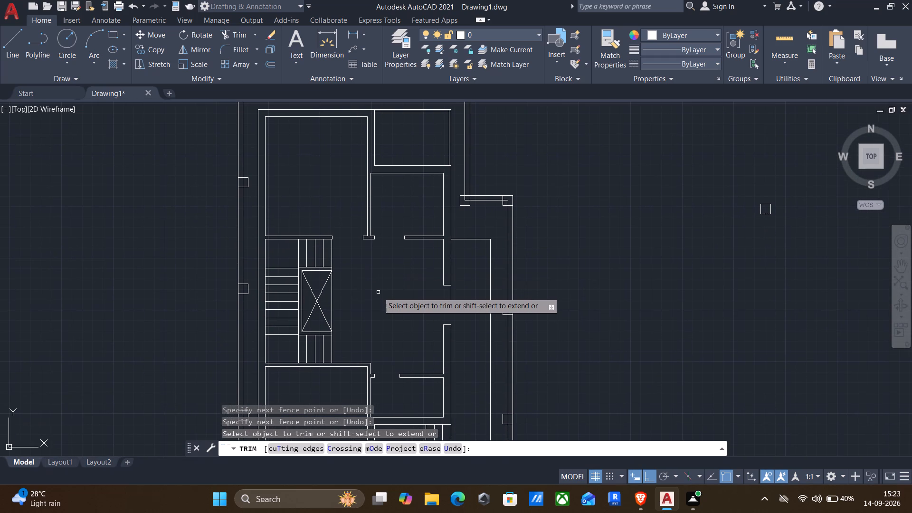
{"action": "middle_click_drag", "start_coordinate": [378, 292], "coordinate": [413, 218]}
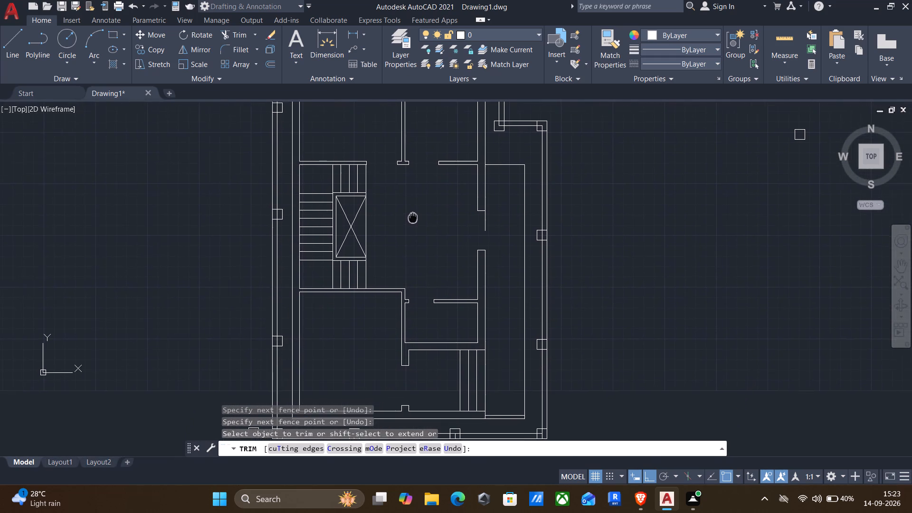
{"action": "middle_click_drag", "start_coordinate": [413, 218], "coordinate": [436, 250]}
{"action": "key", "text": "Escape"}
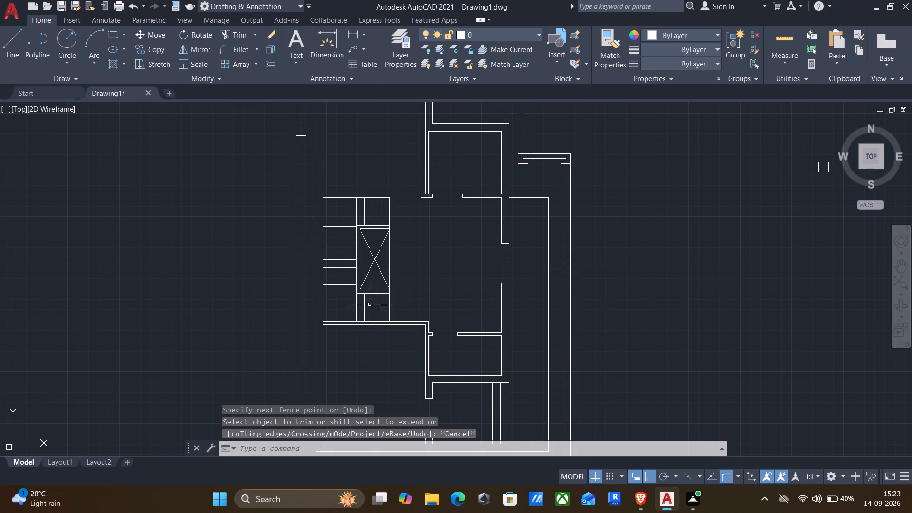
Load the HIDDEN linetype from acad.lin and select it in the Linetype Manager.
{"action": "middle_click", "coordinate": [256, 279]}
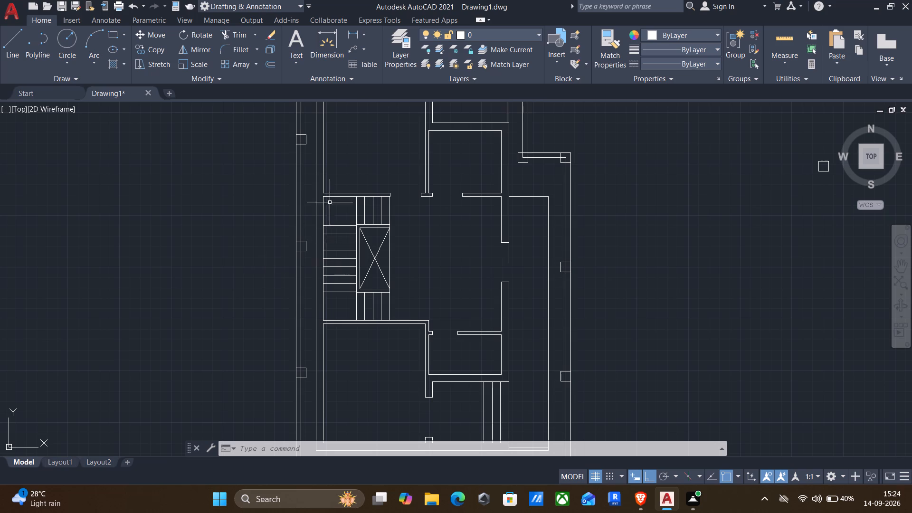
{"action": "scroll", "coordinate": [330, 202], "scroll_direction": "down", "scroll_amount": 1}
{"action": "left_click", "coordinate": [705, 63]}
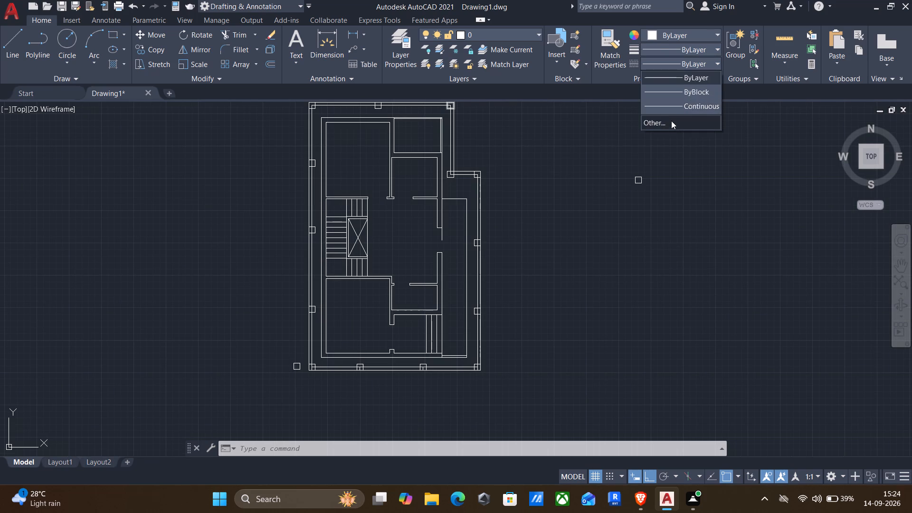
{"action": "left_click", "coordinate": [670, 123]}
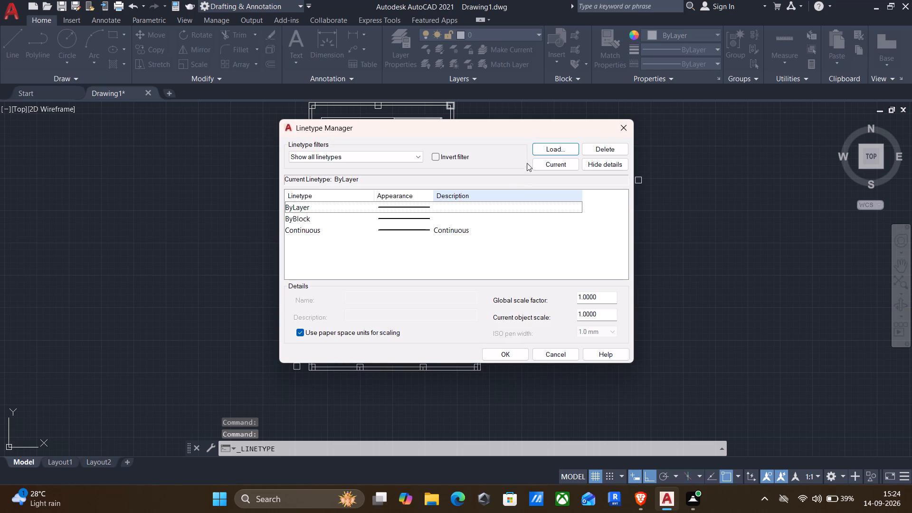
{"action": "left_click", "coordinate": [549, 151]}
{"action": "scroll", "coordinate": [459, 256], "scroll_direction": "down", "scroll_amount": 6}
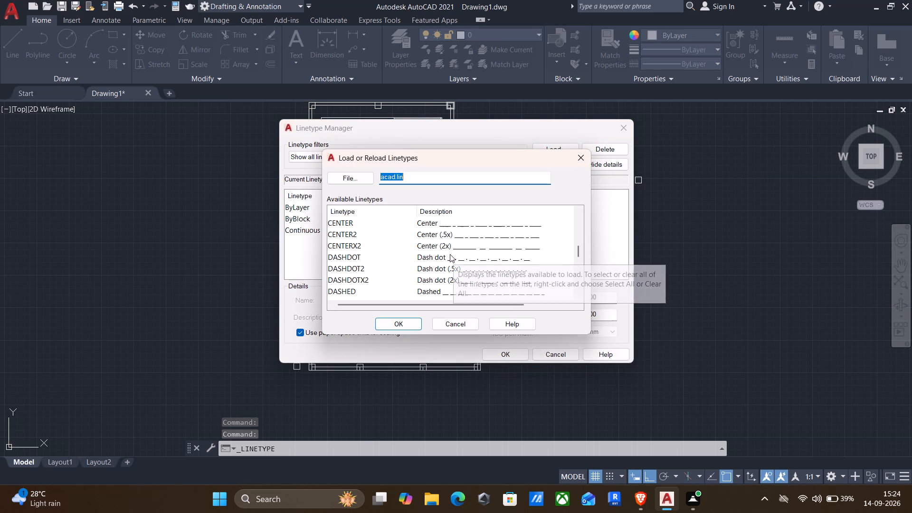
{"action": "scroll", "coordinate": [450, 254], "scroll_direction": "down", "scroll_amount": 6}
{"action": "left_click", "coordinate": [465, 224]}
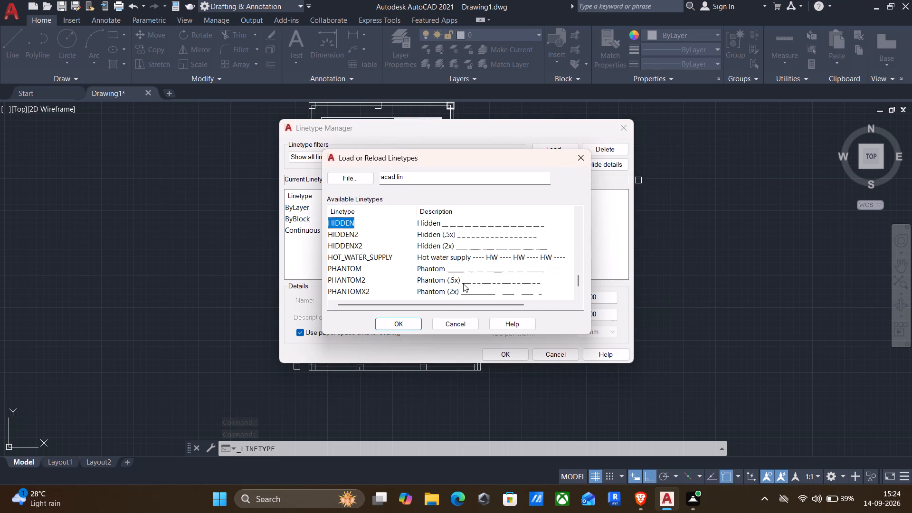
{"action": "left_click", "coordinate": [404, 324]}
{"action": "left_click", "coordinate": [498, 245]}
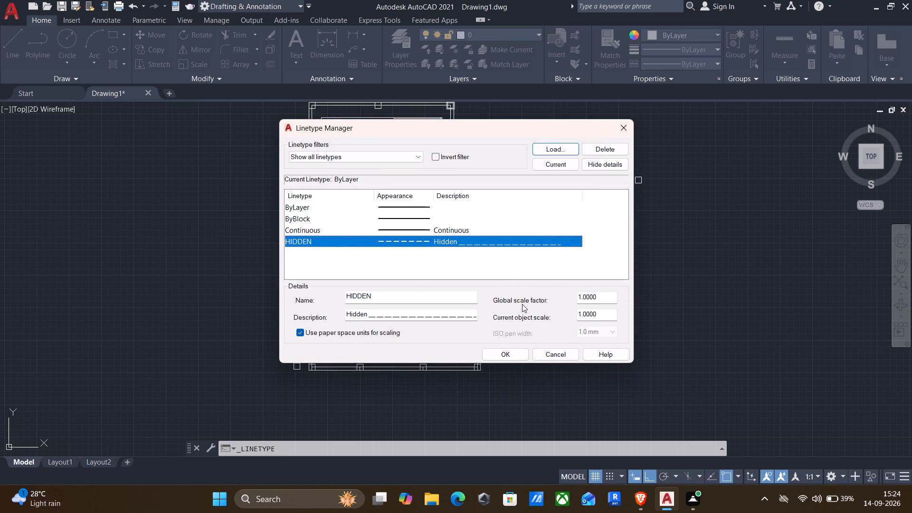
Set the linetype global scale factor to 10 and the current object scale to 10.
{"action": "left_click_drag", "start_coordinate": [599, 299], "coordinate": [455, 300]}
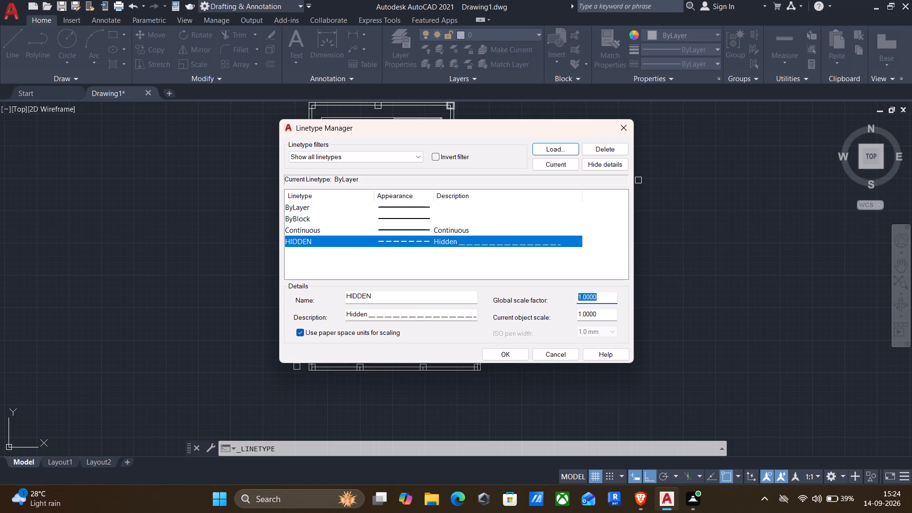
{"action": "type", "text": "10"}
{"action": "left_click_drag", "start_coordinate": [611, 318], "coordinate": [477, 318]}
{"action": "type", "text": "10"}
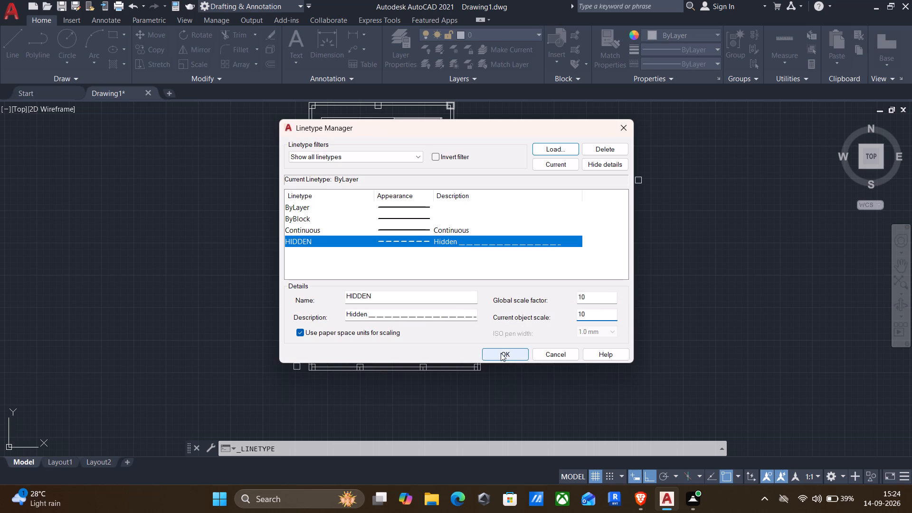
{"action": "left_click", "coordinate": [498, 353]}
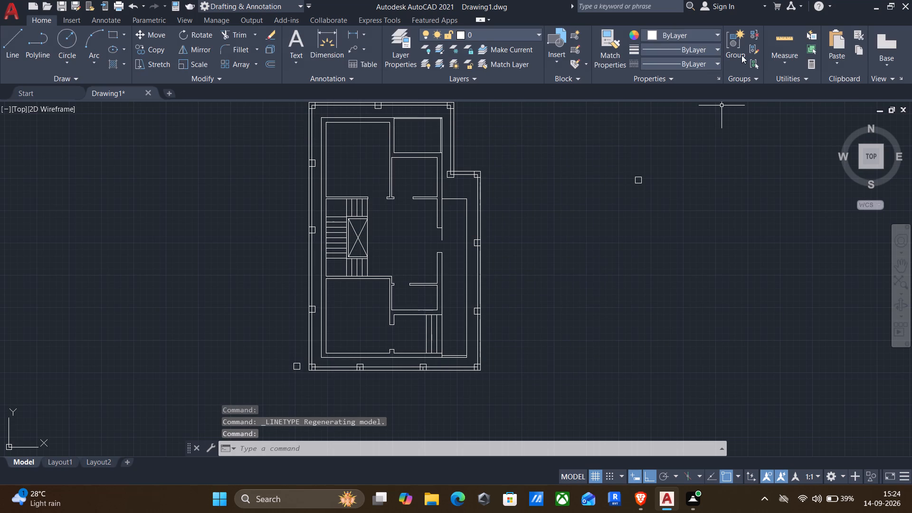
Make HIDDEN the current linetype and draw a vertical sample line in the empty area east of the floor plan.
{"action": "left_click", "coordinate": [688, 61]}
{"action": "left_click", "coordinate": [680, 118]}
{"action": "key", "text": "l"}
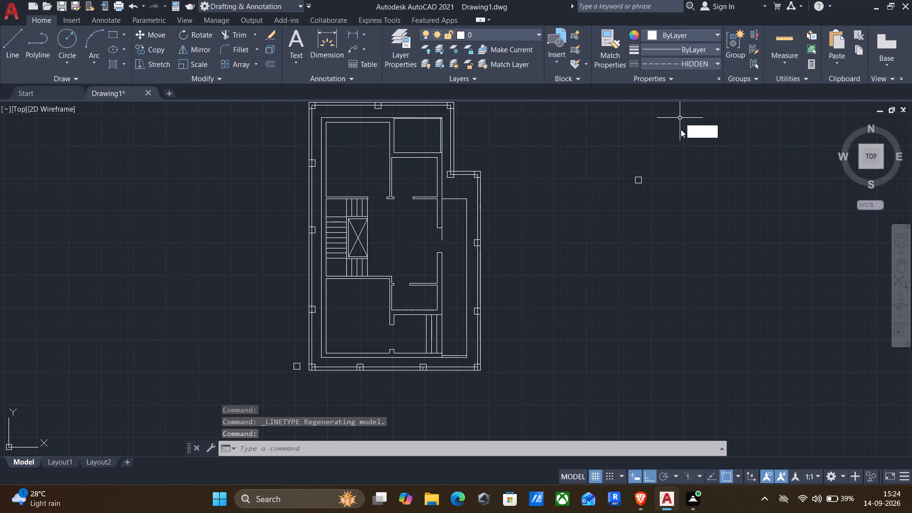
{"action": "key", "text": "Return"}
{"action": "left_click", "coordinate": [681, 135]}
{"action": "left_click", "coordinate": [683, 286]}
{"action": "key", "text": "Return"}
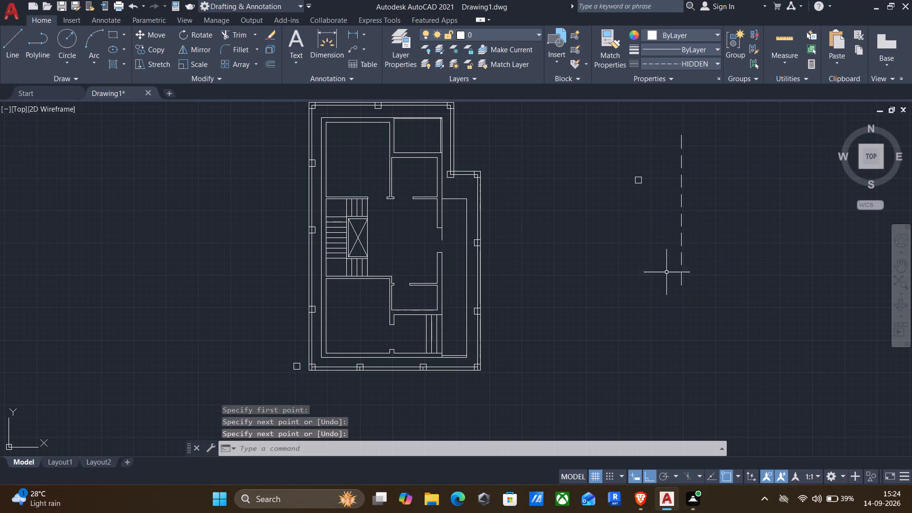
Match the dashed sample line's properties onto the double outer boundary lines along the plan's south side and lower east side.
{"action": "type", "text": "match"}
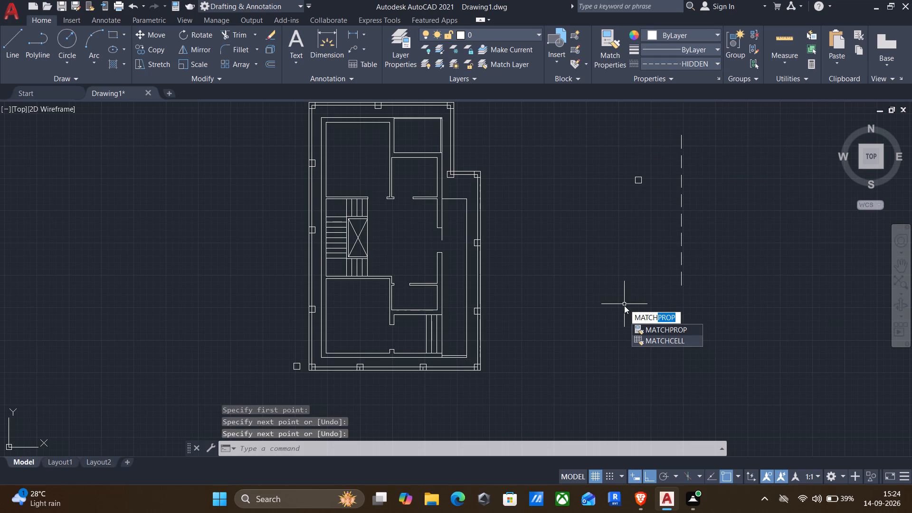
{"action": "left_click", "coordinate": [667, 330]}
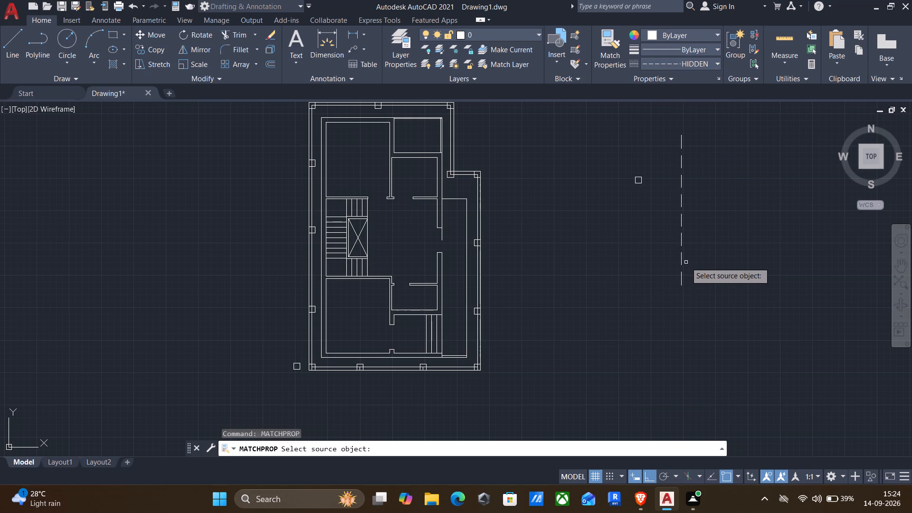
{"action": "left_click", "coordinate": [680, 253]}
{"action": "scroll", "coordinate": [464, 399], "scroll_direction": "up", "scroll_amount": 1}
{"action": "left_click_drag", "start_coordinate": [461, 385], "coordinate": [460, 380]}
{"action": "left_click", "coordinate": [431, 344]}
{"action": "left_click", "coordinate": [506, 321]}
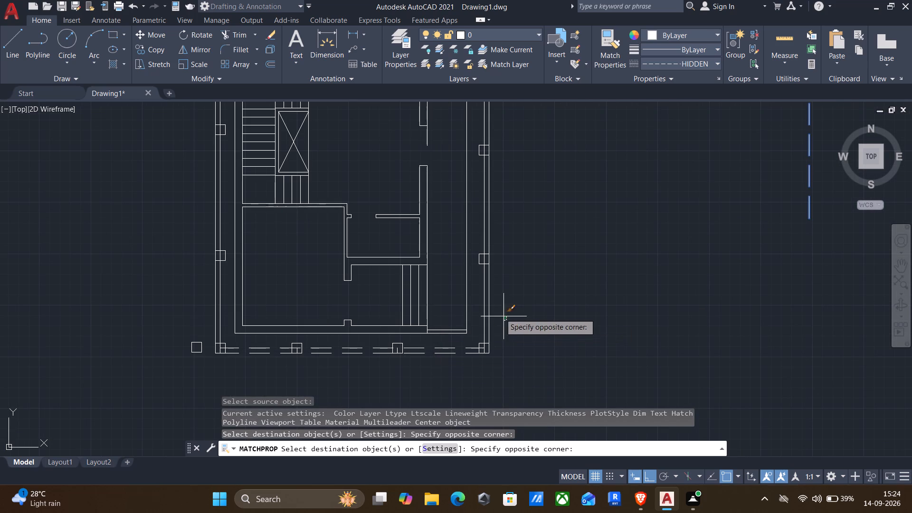
{"action": "left_click", "coordinate": [478, 294]}
Match the dashed properties onto the two horizontal boundary lines at the step in the plan's east side.
{"action": "scroll", "coordinate": [523, 302], "scroll_direction": "down", "scroll_amount": 1}
{"action": "middle_click_drag", "start_coordinate": [538, 258], "coordinate": [538, 269]}
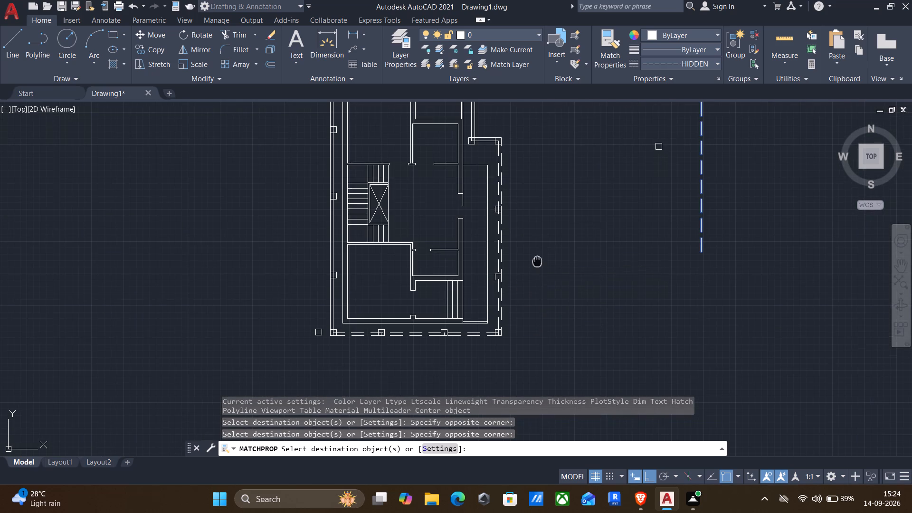
{"action": "middle_click_drag", "start_coordinate": [538, 269], "coordinate": [622, 383]}
{"action": "scroll", "coordinate": [567, 262], "scroll_direction": "up", "scroll_amount": 2}
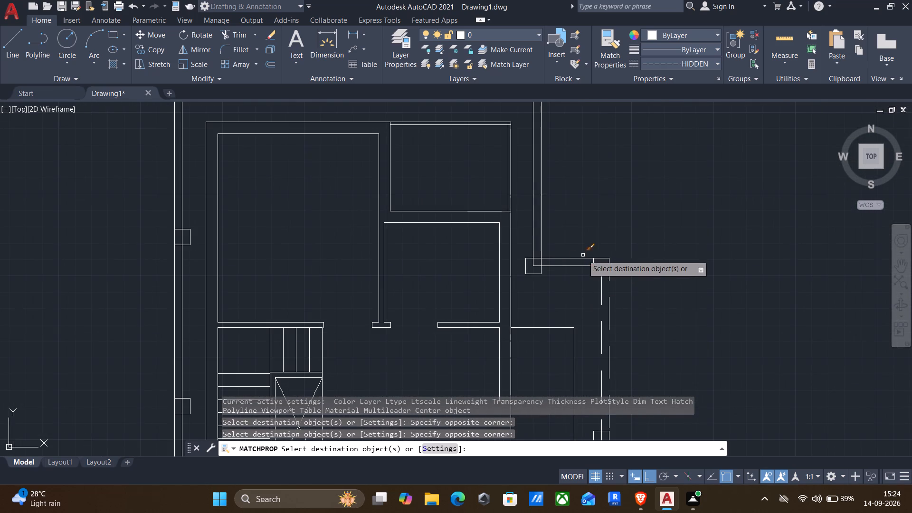
{"action": "scroll", "coordinate": [583, 255], "scroll_direction": "up", "scroll_amount": 2}
{"action": "left_click", "coordinate": [607, 340]}
{"action": "left_click", "coordinate": [537, 318]}
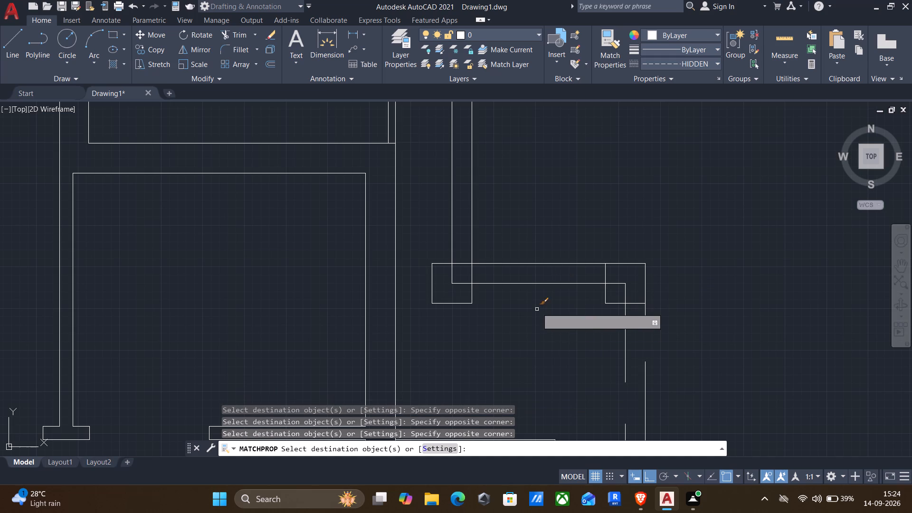
{"action": "left_click", "coordinate": [537, 301]}
{"action": "left_click", "coordinate": [519, 247]}
Match the dashed sample line's properties onto the two vertical boundary lines along the plan's upper east side.
{"action": "left_click_drag", "start_coordinate": [500, 228], "coordinate": [498, 220]}
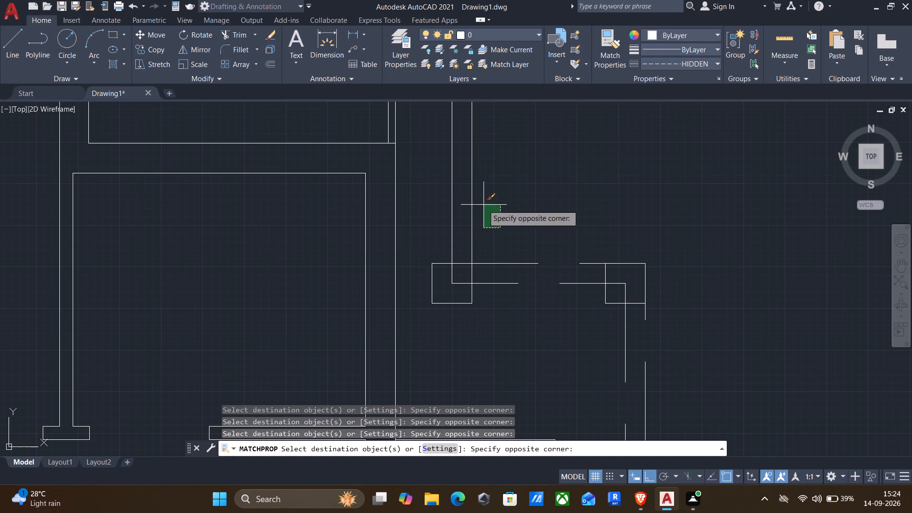
{"action": "left_click", "coordinate": [436, 184]}
{"action": "scroll", "coordinate": [430, 199], "scroll_direction": "down", "scroll_amount": 3}
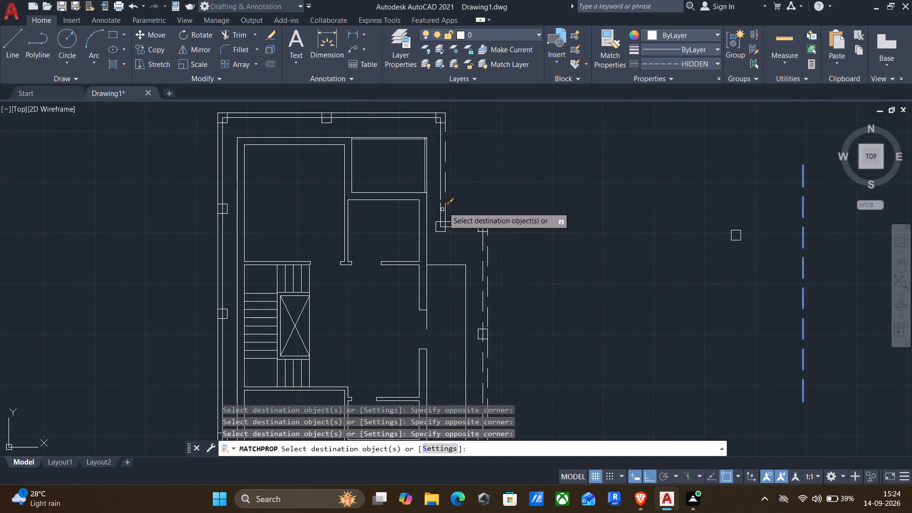
{"action": "middle_click_drag", "start_coordinate": [491, 208], "coordinate": [508, 224]}
{"action": "scroll", "coordinate": [450, 156], "scroll_direction": "up", "scroll_amount": 2}
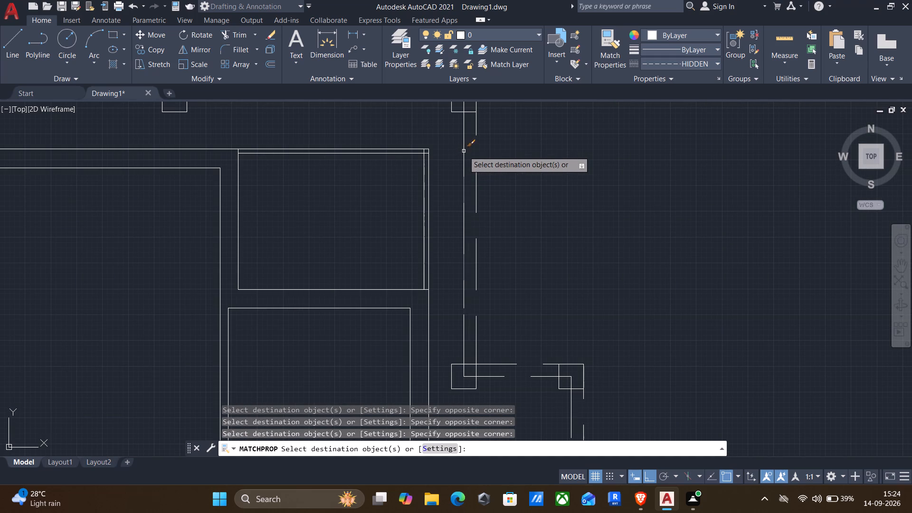
{"action": "left_click", "coordinate": [464, 151]}
Match the dashed properties onto the two north boundary lines, and reapply them to the inner upper east boundary line.
{"action": "middle_click_drag", "start_coordinate": [453, 221], "coordinate": [500, 314]}
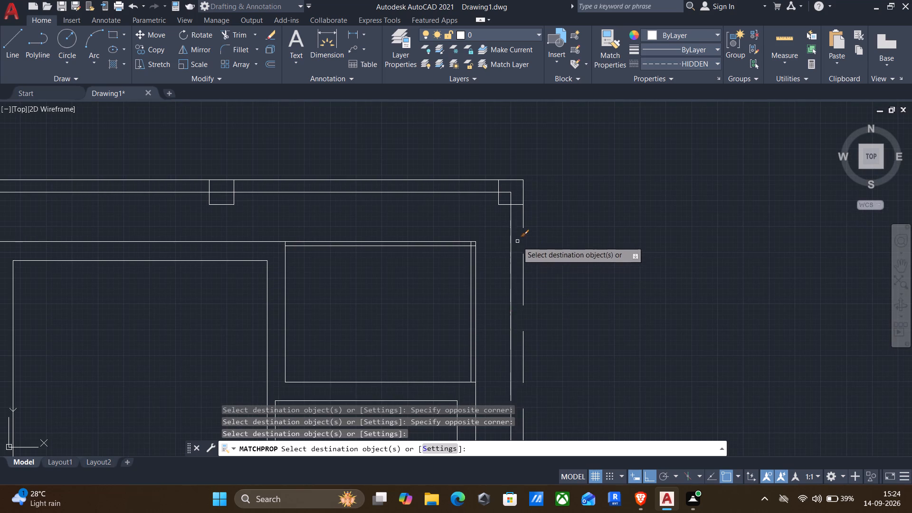
{"action": "left_click", "coordinate": [428, 191]}
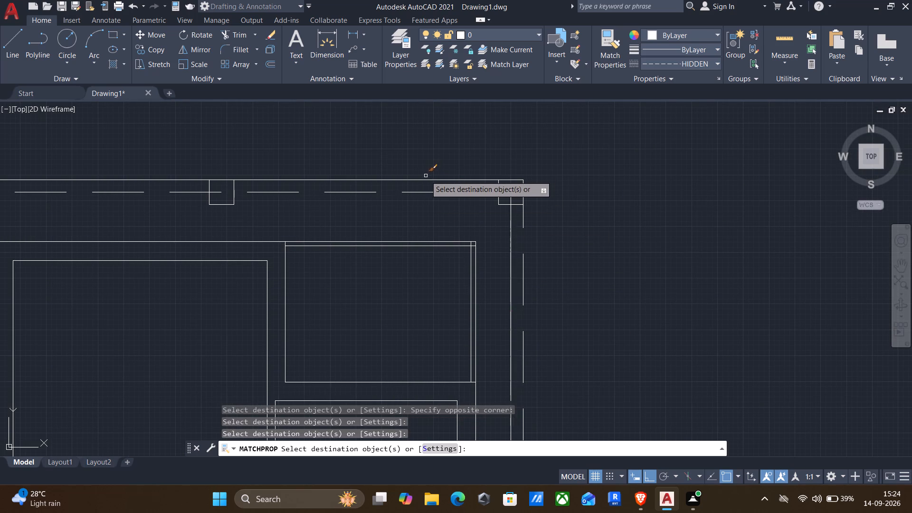
{"action": "left_click", "coordinate": [421, 179]}
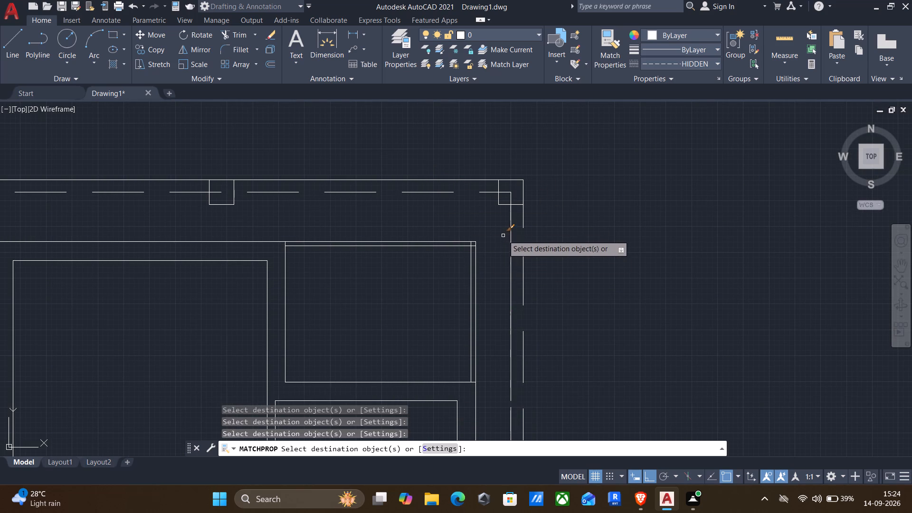
{"action": "left_click", "coordinate": [513, 236]}
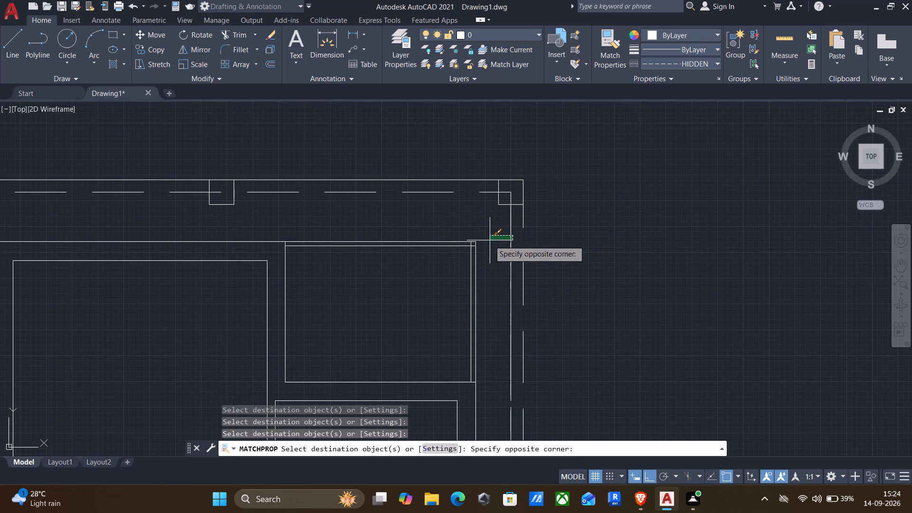
{"action": "left_click", "coordinate": [481, 225]}
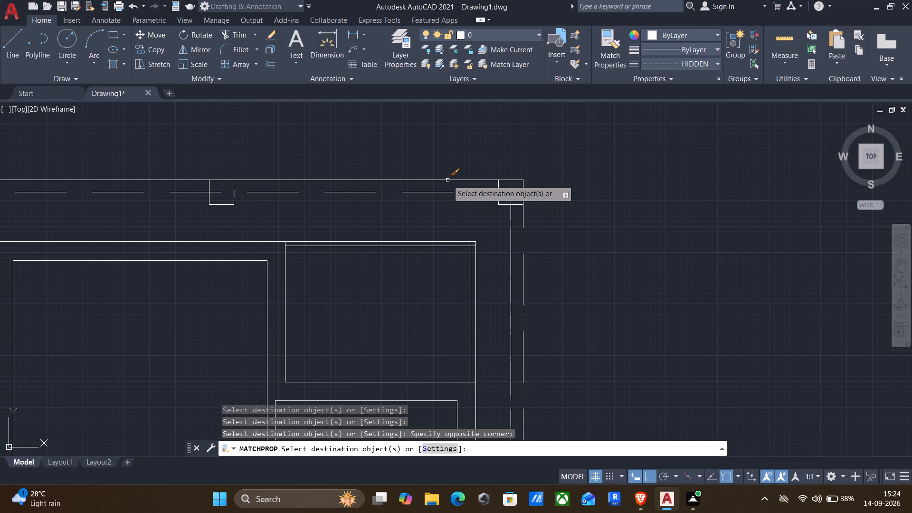
{"action": "left_click", "coordinate": [447, 180]}
Match the dashed properties onto the two vertical boundary lines along the plan's west side and end the matching.
{"action": "scroll", "coordinate": [506, 257], "scroll_direction": "down", "scroll_amount": 2}
{"action": "middle_click_drag", "start_coordinate": [459, 307], "coordinate": [541, 237]}
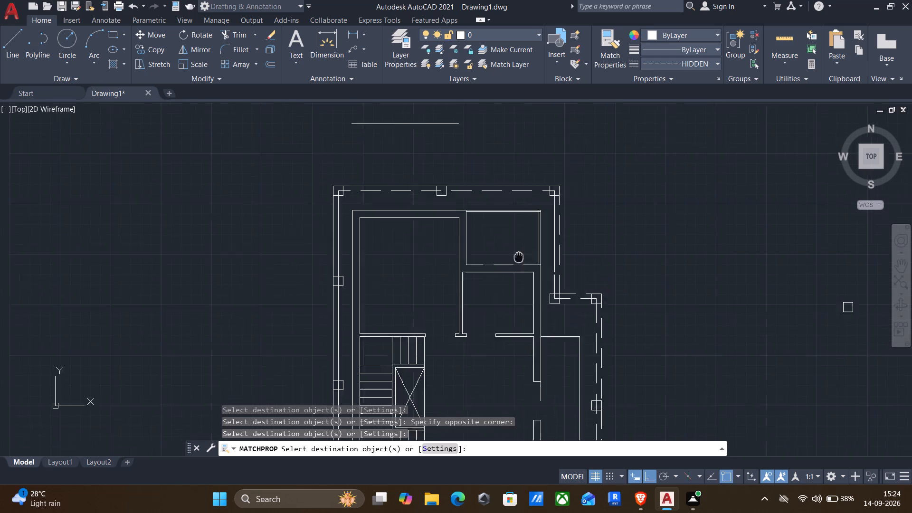
{"action": "middle_click_drag", "start_coordinate": [541, 237], "coordinate": [607, 182]}
{"action": "scroll", "coordinate": [454, 230], "scroll_direction": "up", "scroll_amount": 1}
{"action": "left_click", "coordinate": [440, 235]}
{"action": "left_click", "coordinate": [385, 226]}
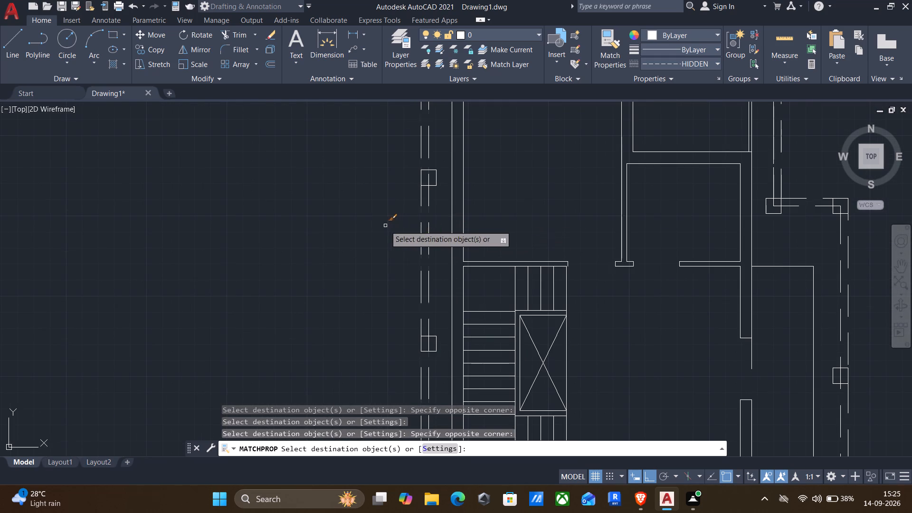
{"action": "scroll", "coordinate": [379, 232], "scroll_direction": "down", "scroll_amount": 2}
{"action": "middle_click_drag", "start_coordinate": [361, 286], "coordinate": [378, 200]}
{"action": "middle_click_drag", "start_coordinate": [402, 224], "coordinate": [380, 354]}
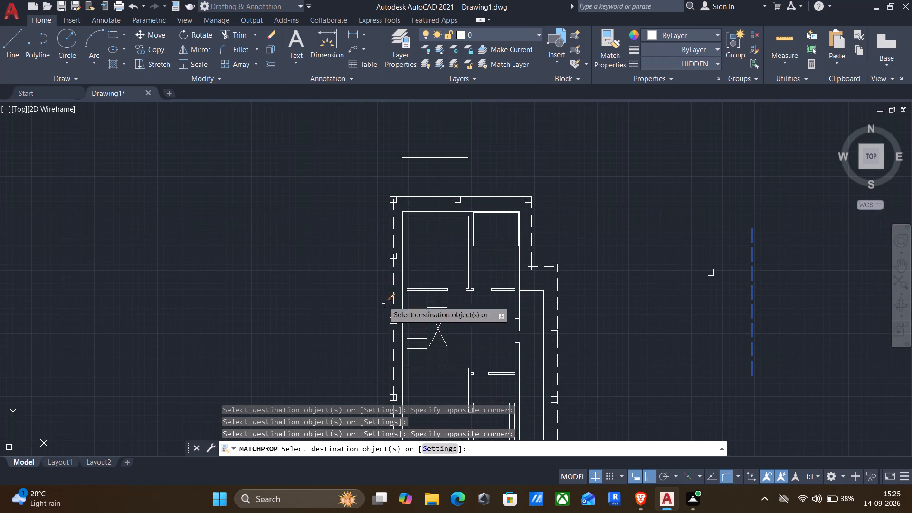
{"action": "key", "text": "Escape"}
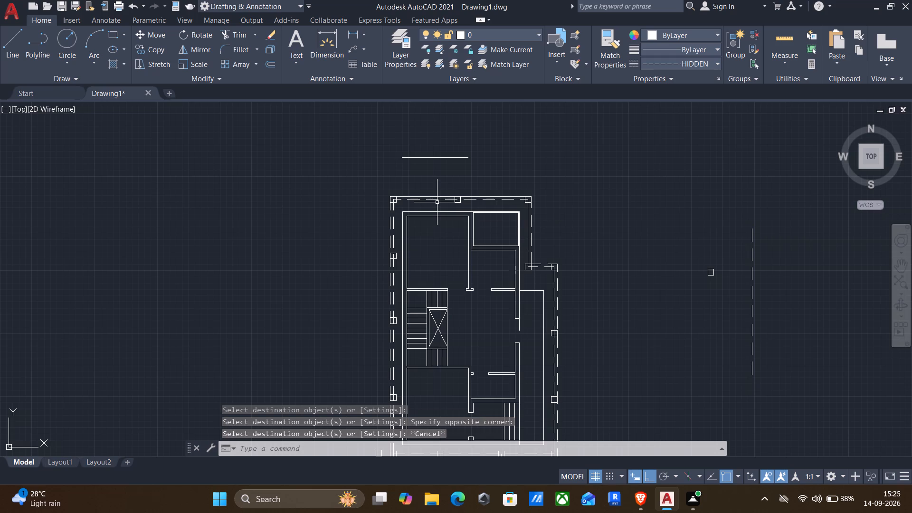
Erase both overlapping copies of the outer boundary line along the plan's north side.
{"action": "scroll", "coordinate": [437, 202], "scroll_direction": "up", "scroll_amount": 2}
{"action": "left_click", "coordinate": [427, 190]}
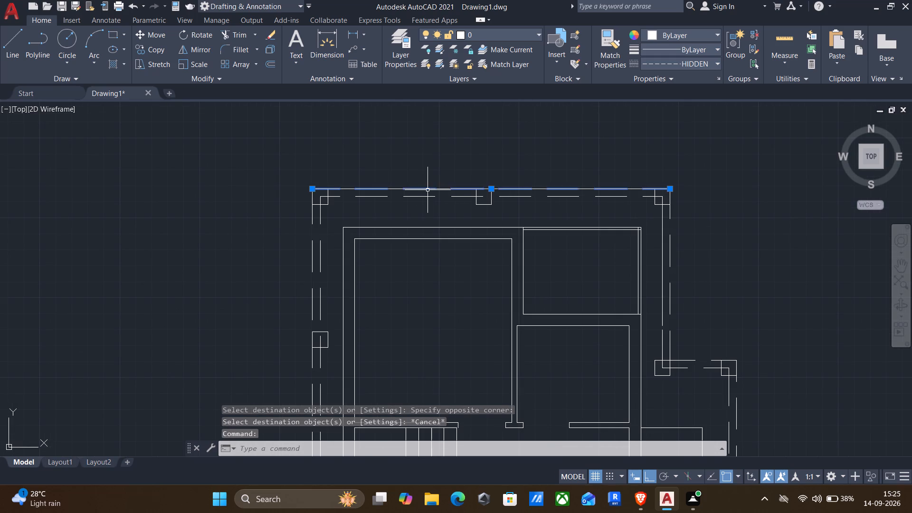
{"action": "key", "text": "Delete"}
{"action": "left_click", "coordinate": [434, 189]}
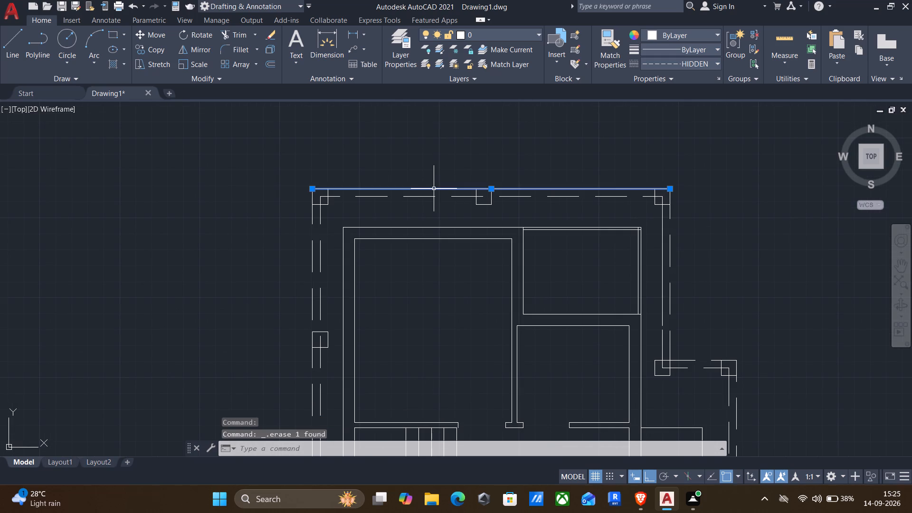
{"action": "key", "text": "Delete"}
Offset the dashed inner north boundary line outward by 6" to replace the outer line.
{"action": "key", "text": "o"}
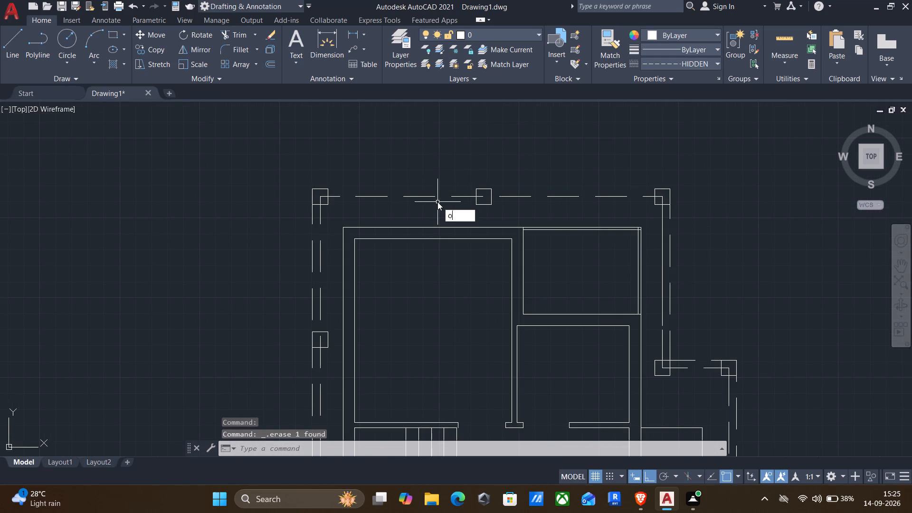
{"action": "key", "text": "Return"}
{"action": "left_click_drag", "start_coordinate": [377, 208], "coordinate": [379, 200]}
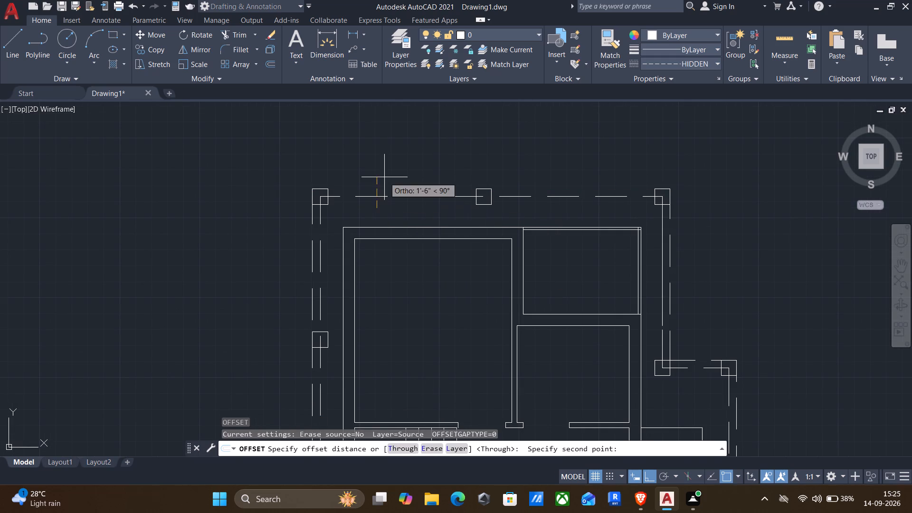
{"action": "left_click_drag", "start_coordinate": [384, 176], "coordinate": [385, 181]}
{"action": "left_click", "coordinate": [387, 196]}
{"action": "type", "text": "6\""}
{"action": "key", "text": "Return"}
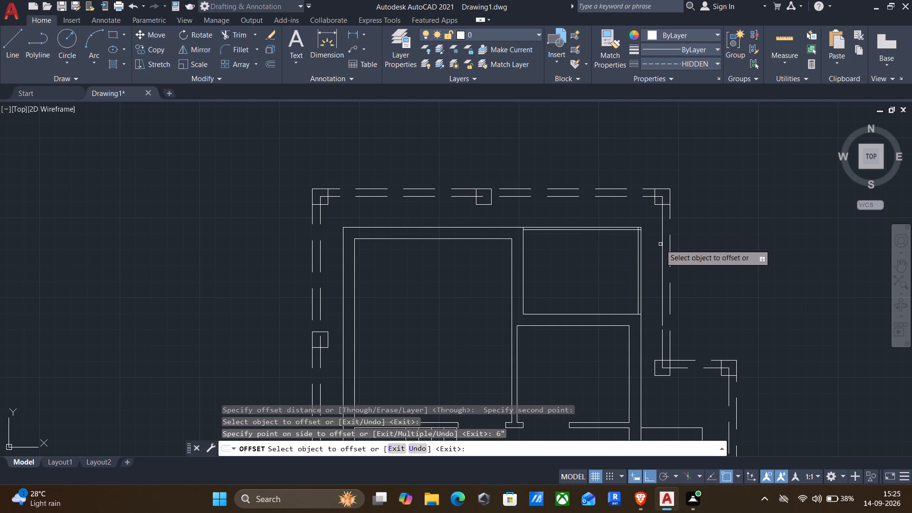
{"action": "key", "text": "Escape"}
Erase the duplicate line overlapping the inner boundary line on the plan's upper east side.
{"action": "scroll", "coordinate": [659, 248], "scroll_direction": "up", "scroll_amount": 2}
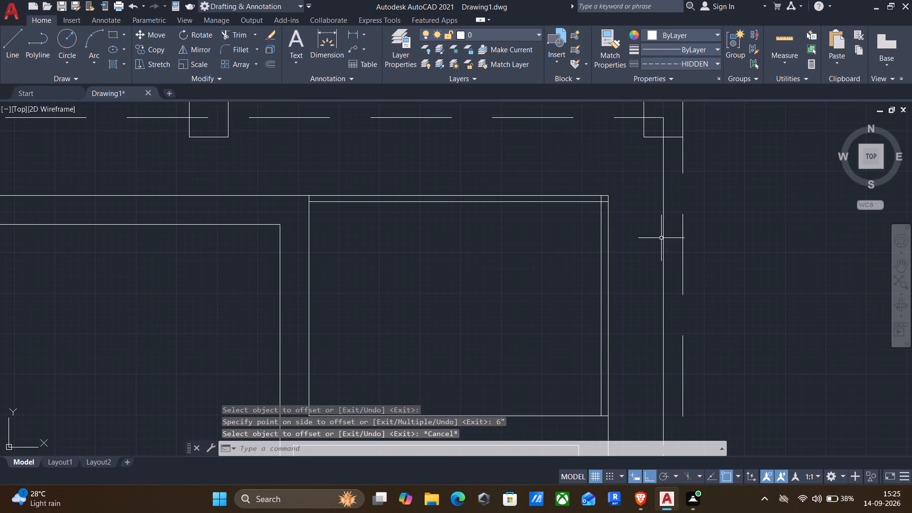
{"action": "left_click", "coordinate": [662, 238]}
{"action": "key", "text": "Delete"}
{"action": "left_click", "coordinate": [665, 238]}
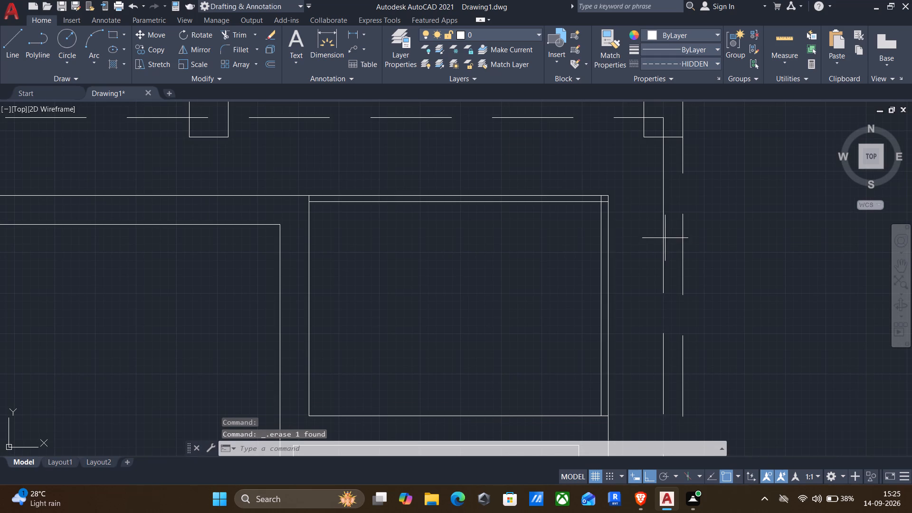
{"action": "scroll", "coordinate": [648, 286], "scroll_direction": "down", "scroll_amount": 2}
{"action": "left_click", "coordinate": [657, 356]}
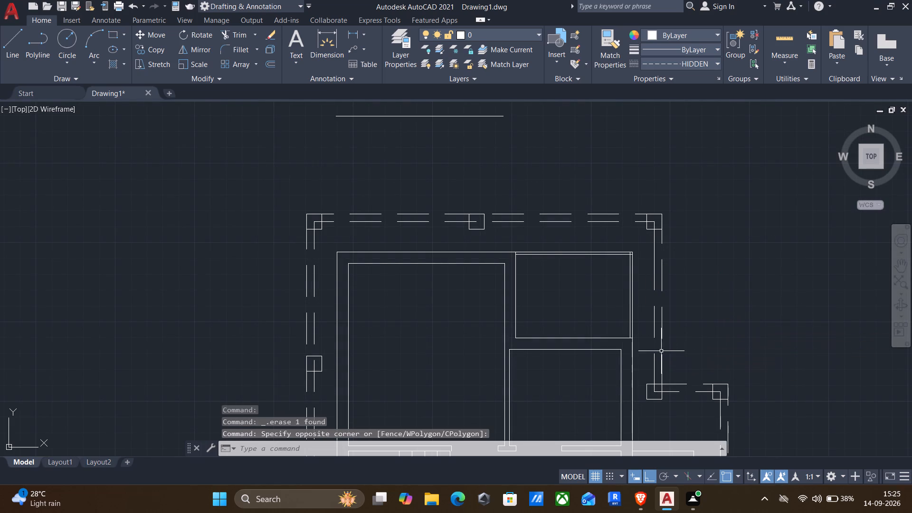
Set the linetype global scale factor to 6 and the current object scale to 6.
{"action": "scroll", "coordinate": [662, 314], "scroll_direction": "down", "scroll_amount": 2}
{"action": "middle_click_drag", "start_coordinate": [635, 337], "coordinate": [625, 228]}
{"action": "scroll", "coordinate": [593, 246], "scroll_direction": "down", "scroll_amount": 1}
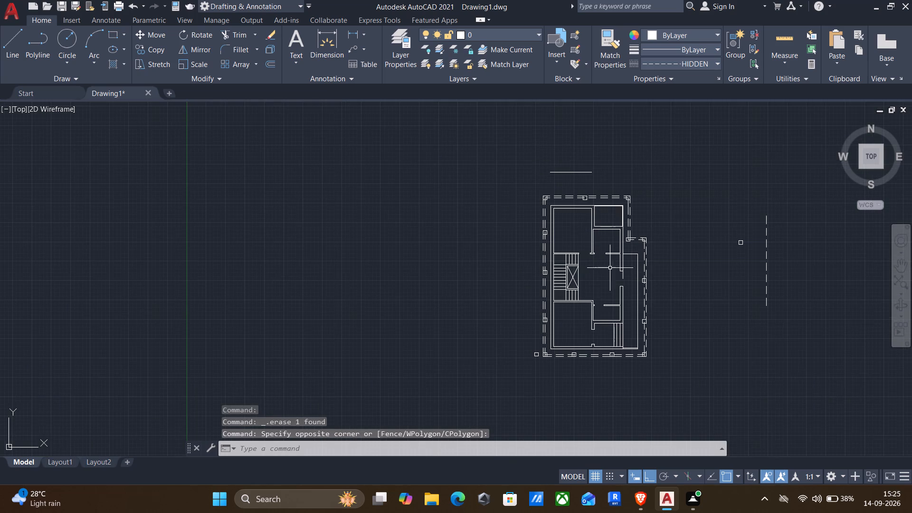
{"action": "middle_click_drag", "start_coordinate": [610, 275], "coordinate": [588, 267]}
{"action": "middle_click_drag", "start_coordinate": [581, 266], "coordinate": [525, 261]}
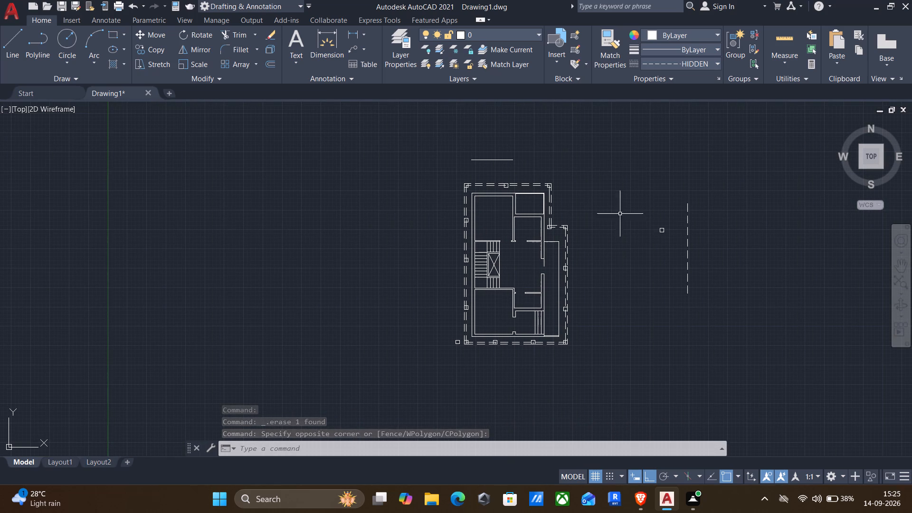
{"action": "left_click", "coordinate": [702, 63]}
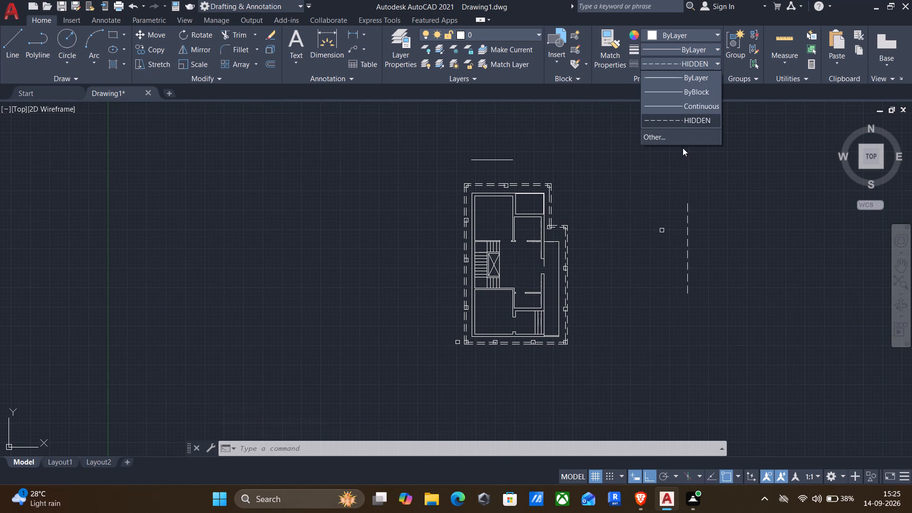
{"action": "left_click", "coordinate": [675, 137]}
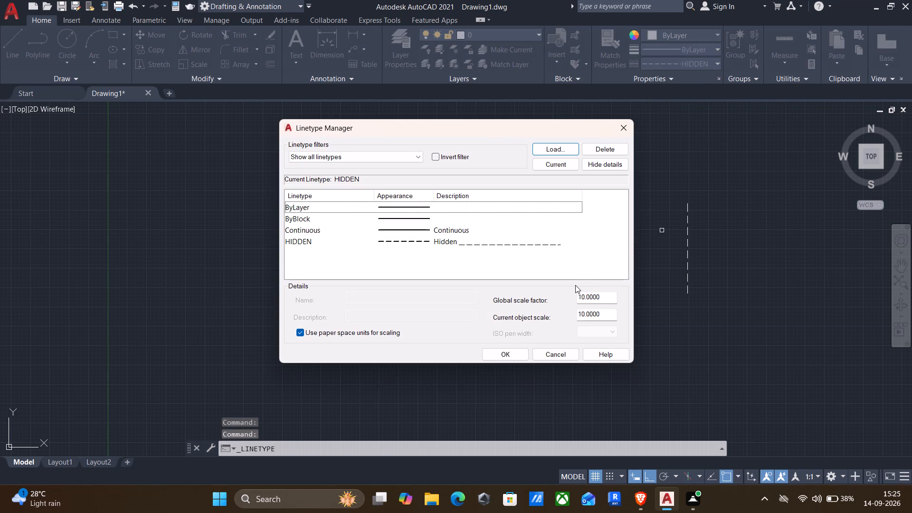
{"action": "left_click_drag", "start_coordinate": [604, 295], "coordinate": [451, 302]}
{"action": "left_click_drag", "start_coordinate": [451, 302], "coordinate": [447, 302]}
{"action": "key", "text": "6"}
{"action": "left_click_drag", "start_coordinate": [611, 313], "coordinate": [465, 332]}
{"action": "key", "text": "6"}
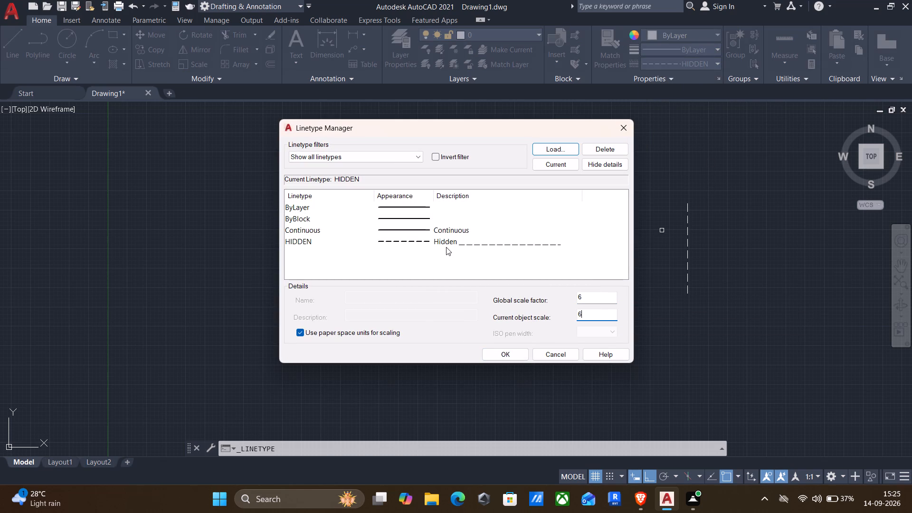
{"action": "left_click", "coordinate": [446, 247]}
{"action": "left_click", "coordinate": [513, 356]}
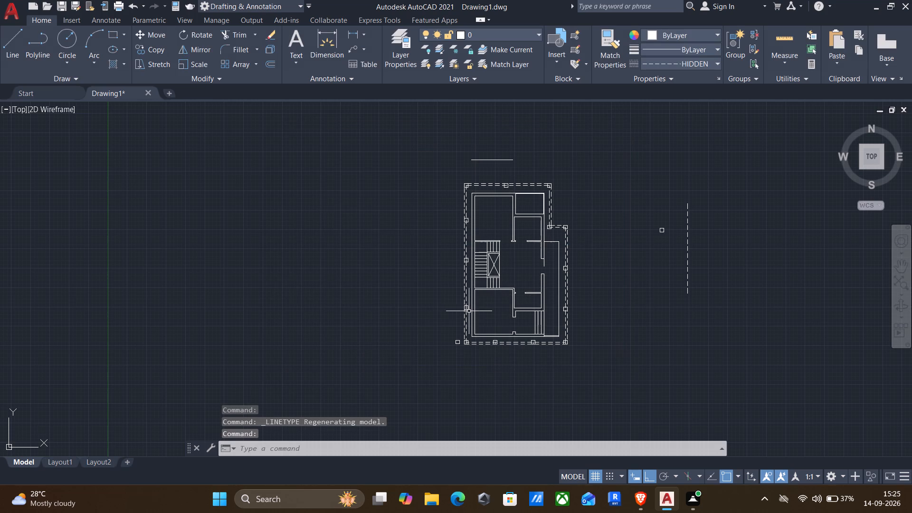
Erase the stray small square outside the plan's southwest corner.
{"action": "scroll", "coordinate": [458, 351], "scroll_direction": "up", "scroll_amount": 1}
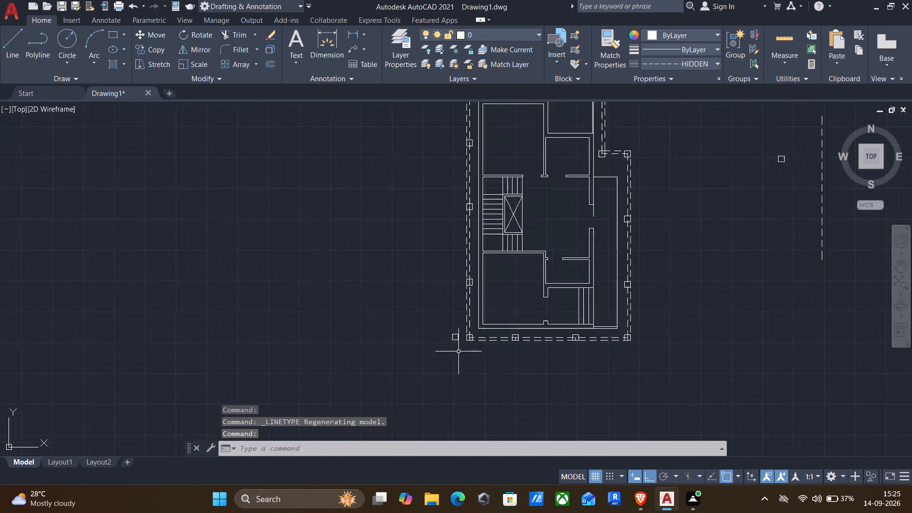
{"action": "scroll", "coordinate": [458, 351], "scroll_direction": "up", "scroll_amount": 2}
{"action": "left_click", "coordinate": [463, 344]}
{"action": "left_click", "coordinate": [385, 288]}
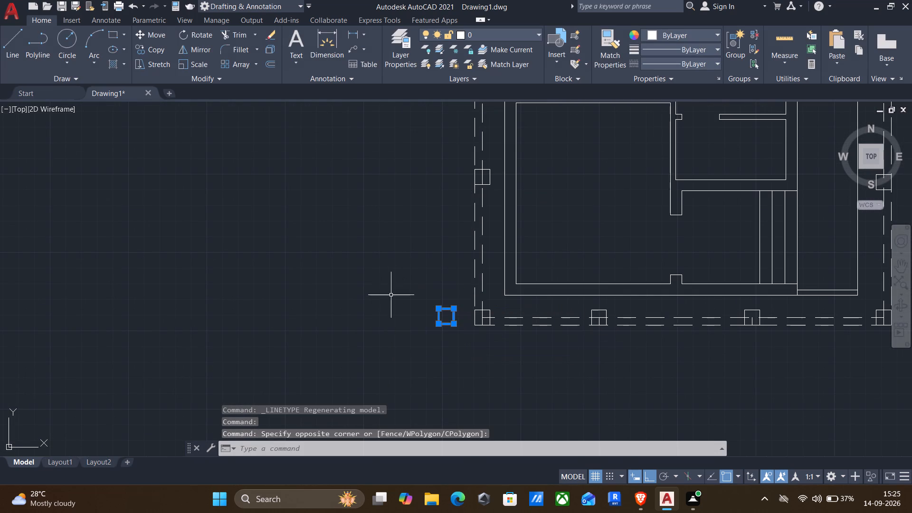
{"action": "key", "text": "Delete"}
Match the properties of the loose dashed line east of the plan onto the shaft's cross lines and east edge.
{"action": "scroll", "coordinate": [401, 318], "scroll_direction": "down", "scroll_amount": 3}
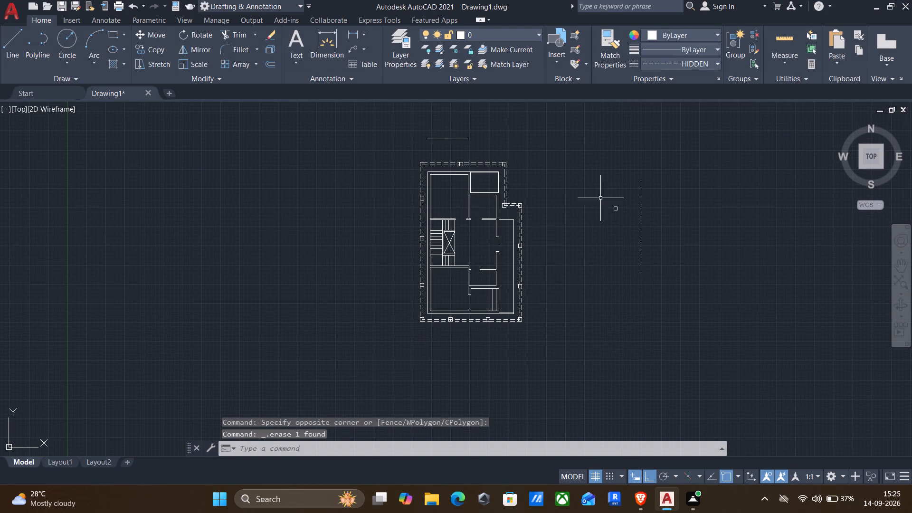
{"action": "middle_click_drag", "start_coordinate": [451, 266], "coordinate": [509, 269]}
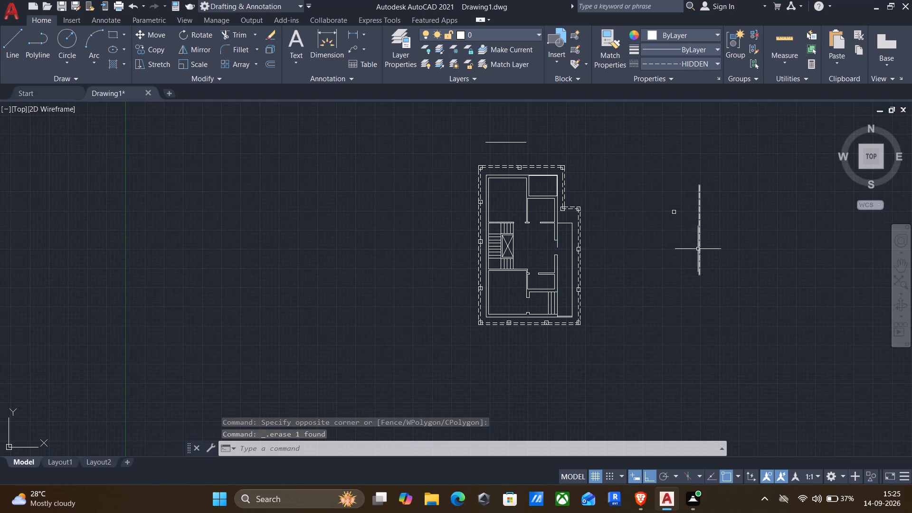
{"action": "type", "text": "mat"}
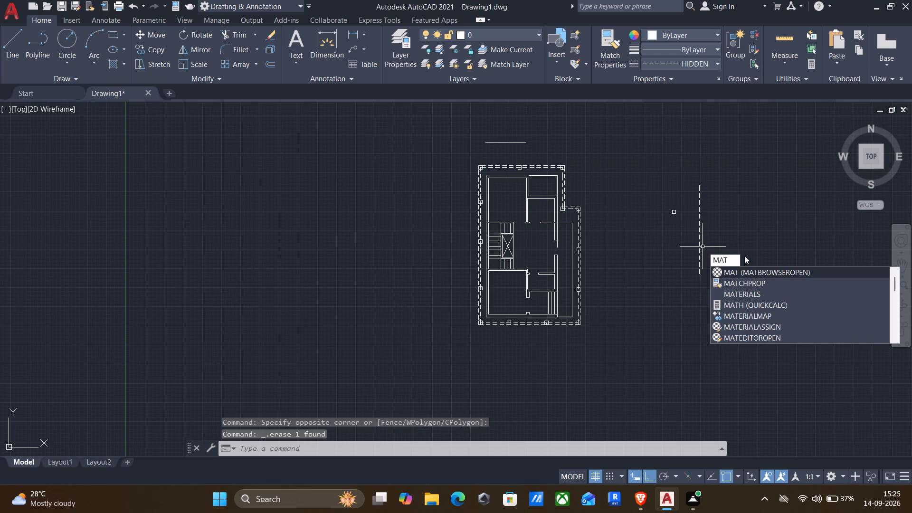
{"action": "left_click", "coordinate": [740, 280]}
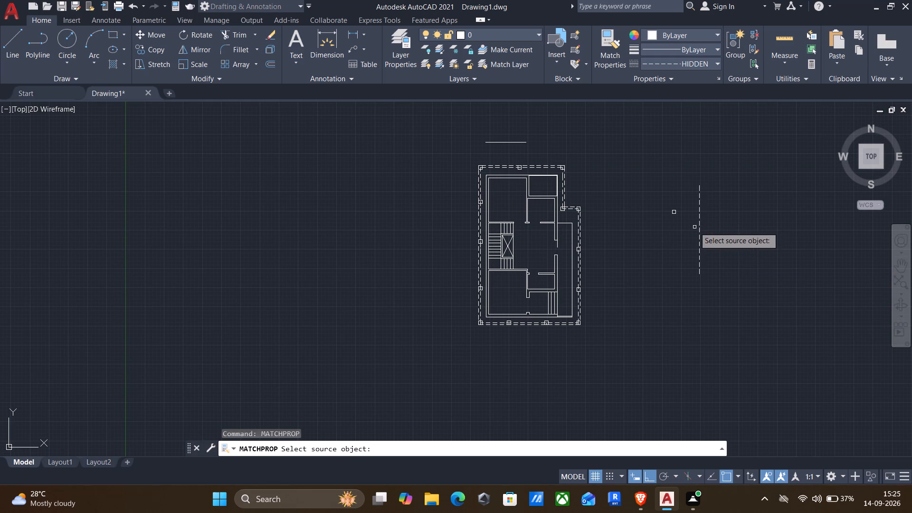
{"action": "left_click", "coordinate": [700, 226]}
{"action": "scroll", "coordinate": [505, 219], "scroll_direction": "up", "scroll_amount": 3}
{"action": "scroll", "coordinate": [531, 310], "scroll_direction": "up", "scroll_amount": 1}
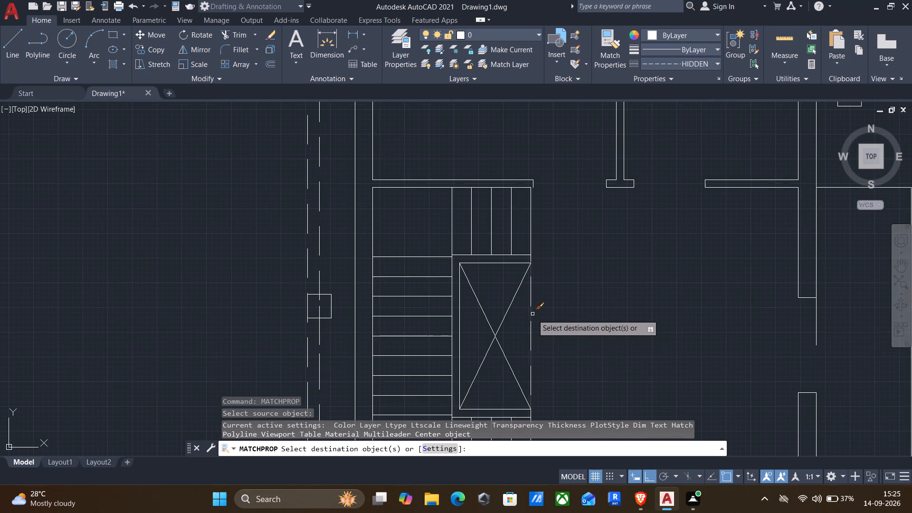
{"action": "left_click", "coordinate": [543, 332]}
{"action": "left_click", "coordinate": [480, 306]}
{"action": "scroll", "coordinate": [482, 325], "scroll_direction": "down", "scroll_amount": 2}
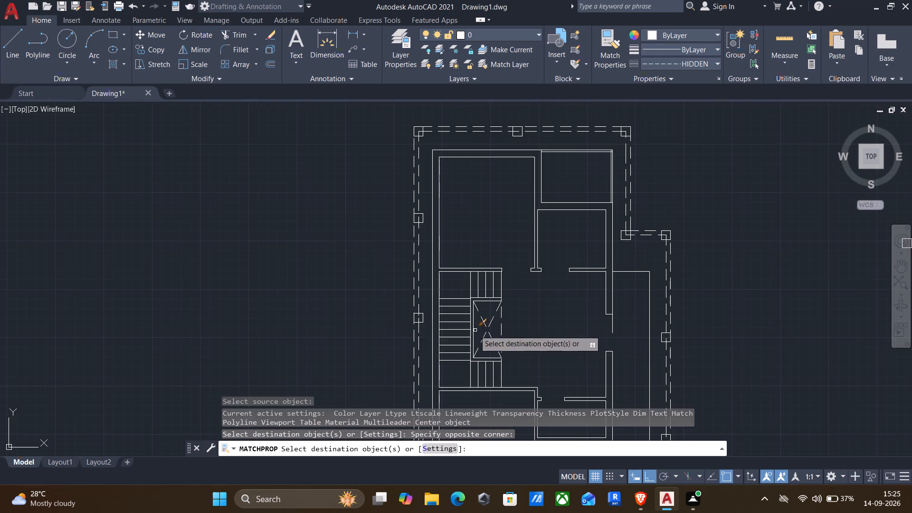
{"action": "middle_click_drag", "start_coordinate": [357, 323], "coordinate": [408, 242]}
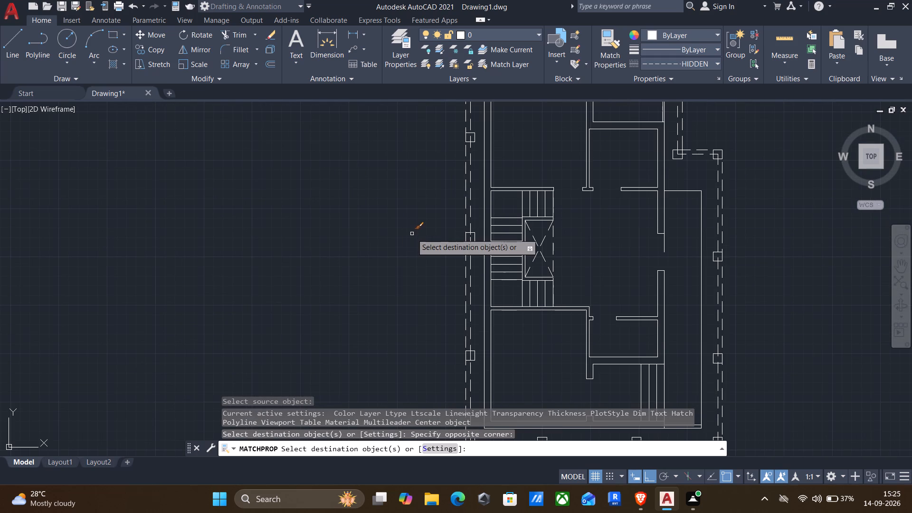
{"action": "key", "text": "Escape"}
Measure the plan's outer south boundary from its southwest corner to its southeast corner using the Line command's length preview.
{"action": "scroll", "coordinate": [416, 243], "scroll_direction": "down", "scroll_amount": 1}
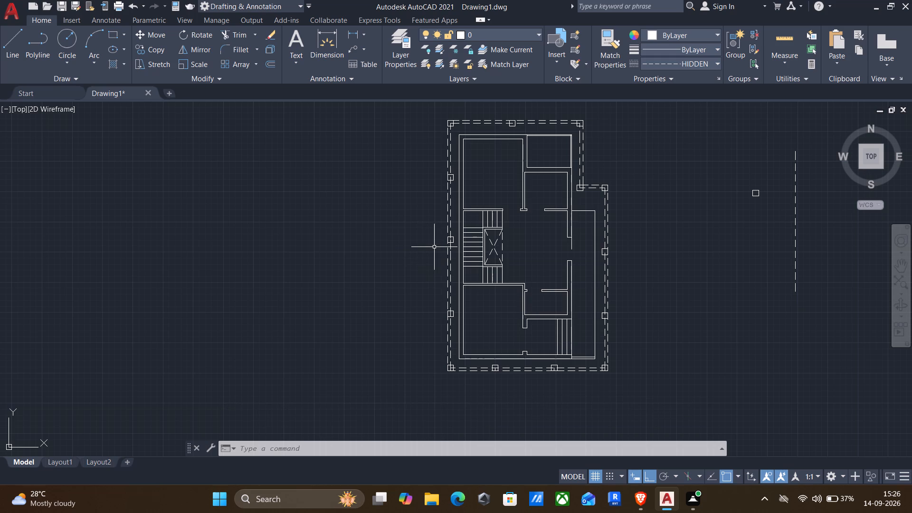
{"action": "middle_click", "coordinate": [432, 273]}
{"action": "middle_click_drag", "start_coordinate": [431, 268], "coordinate": [431, 263]}
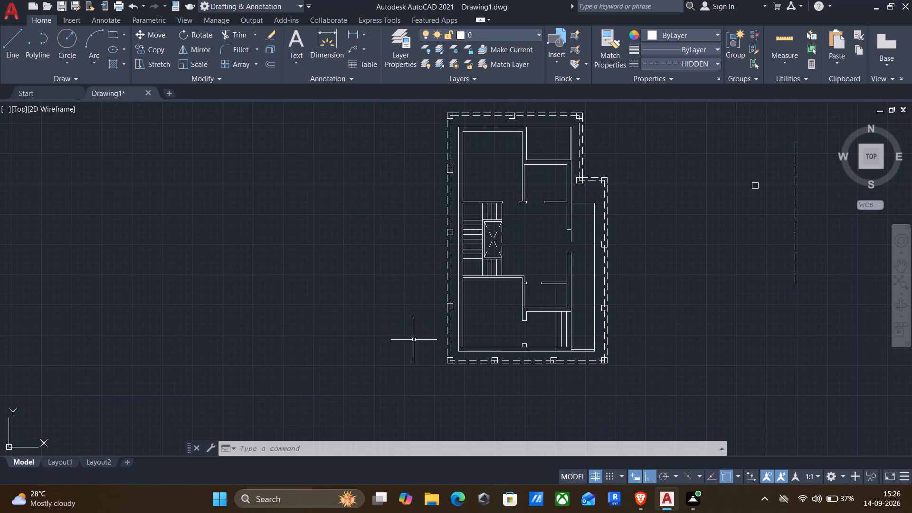
{"action": "middle_click_drag", "start_coordinate": [418, 353], "coordinate": [433, 292]}
{"action": "key", "text": "l"}
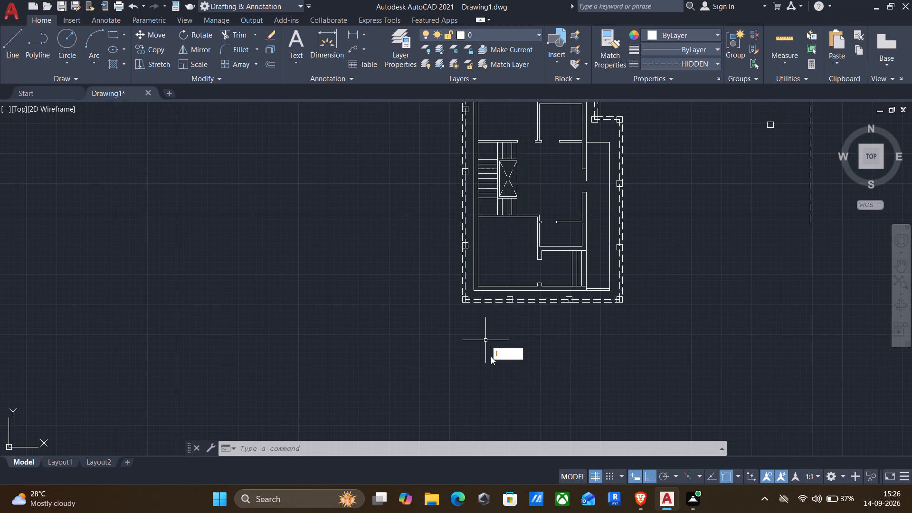
{"action": "key", "text": "Return"}
{"action": "scroll", "coordinate": [453, 304], "scroll_direction": "up", "scroll_amount": 3}
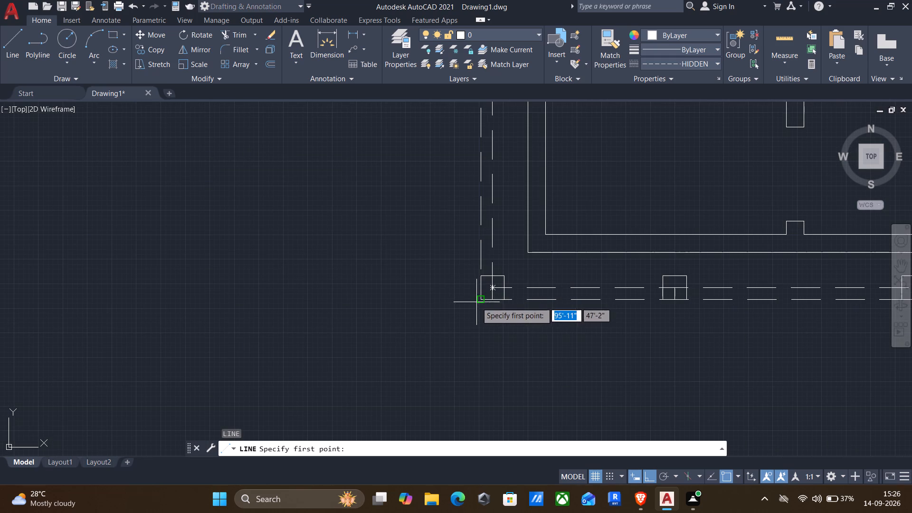
{"action": "left_click", "coordinate": [479, 302]}
{"action": "scroll", "coordinate": [487, 312], "scroll_direction": "down", "scroll_amount": 3}
{"action": "scroll", "coordinate": [653, 316], "scroll_direction": "up", "scroll_amount": 3}
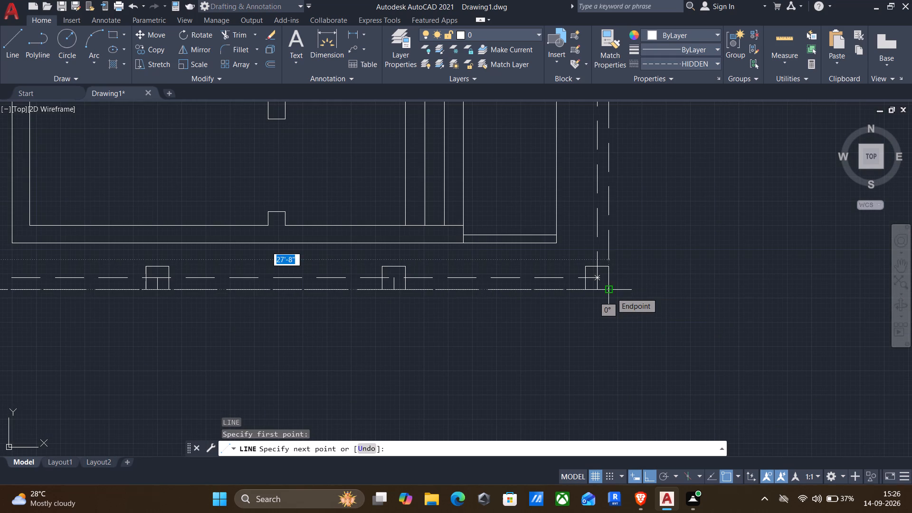
{"action": "key", "text": "Return"}
Draw a 1'6" by 1' rectangle in the empty area northwest of the plan.
{"action": "scroll", "coordinate": [600, 326], "scroll_direction": "down", "scroll_amount": 2}
{"action": "middle_click_drag", "start_coordinate": [585, 361], "coordinate": [580, 392]}
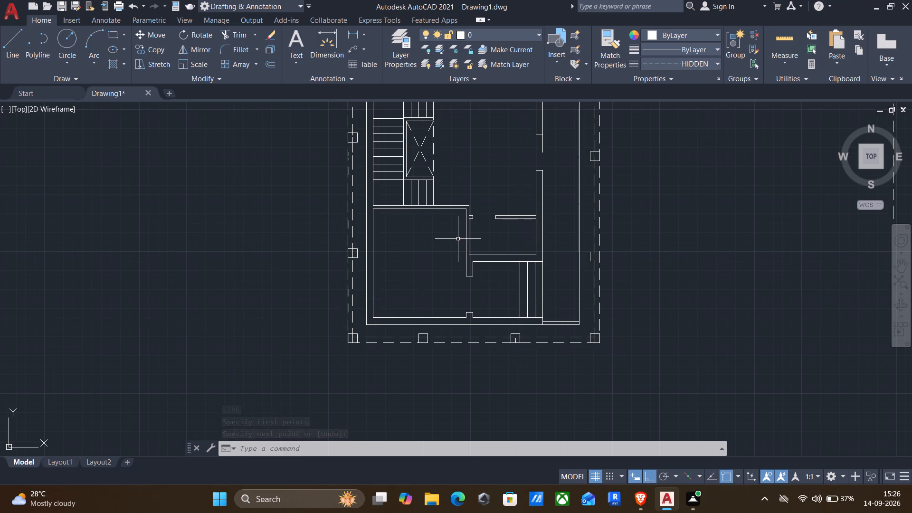
{"action": "middle_click_drag", "start_coordinate": [456, 237], "coordinate": [442, 358]}
{"action": "scroll", "coordinate": [458, 323], "scroll_direction": "down", "scroll_amount": 1}
{"action": "middle_click_drag", "start_coordinate": [459, 278], "coordinate": [462, 335]}
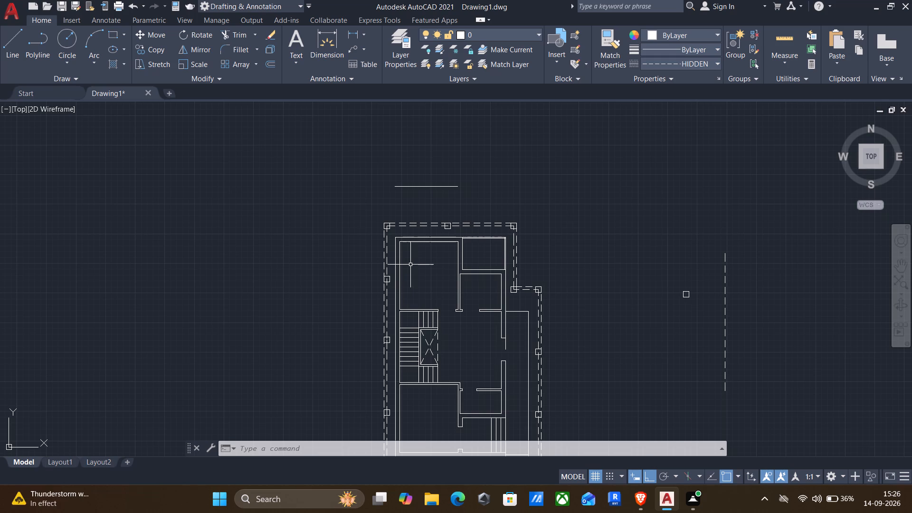
{"action": "type", "text": "rec"}
{"action": "key", "text": "Return"}
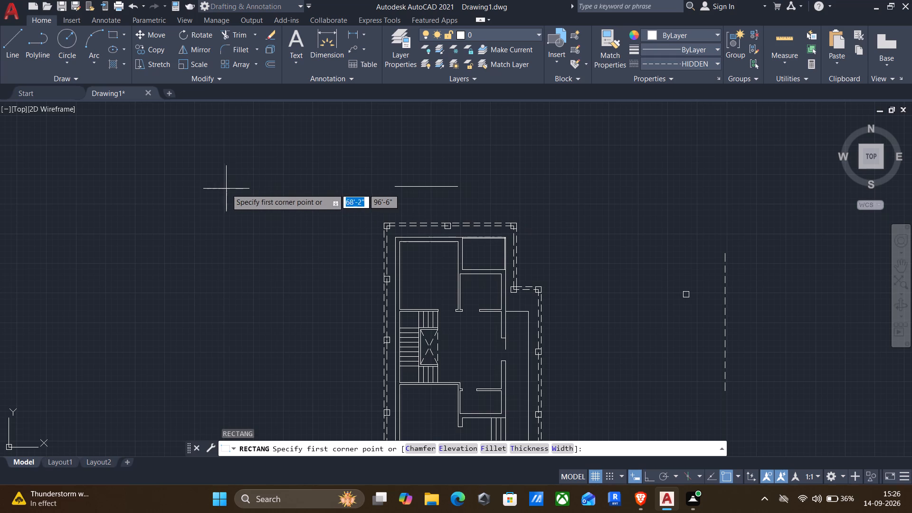
{"action": "left_click", "coordinate": [226, 190]}
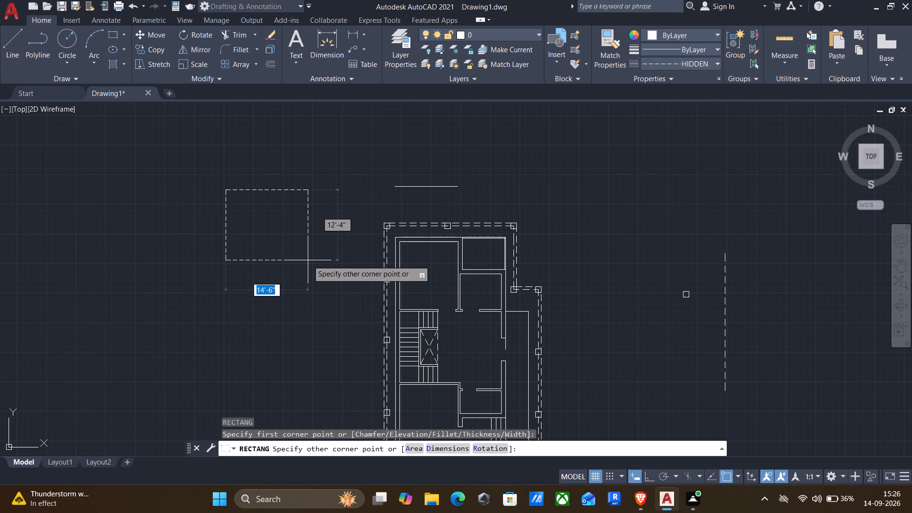
{"action": "type", "text": "1'"}
{"action": "key", "text": "6"}
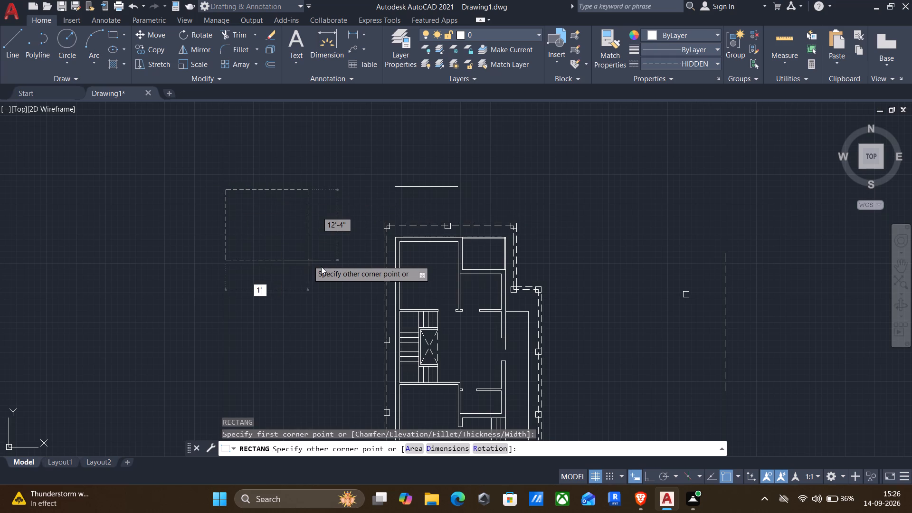
{"action": "type", "text": "\",1"}
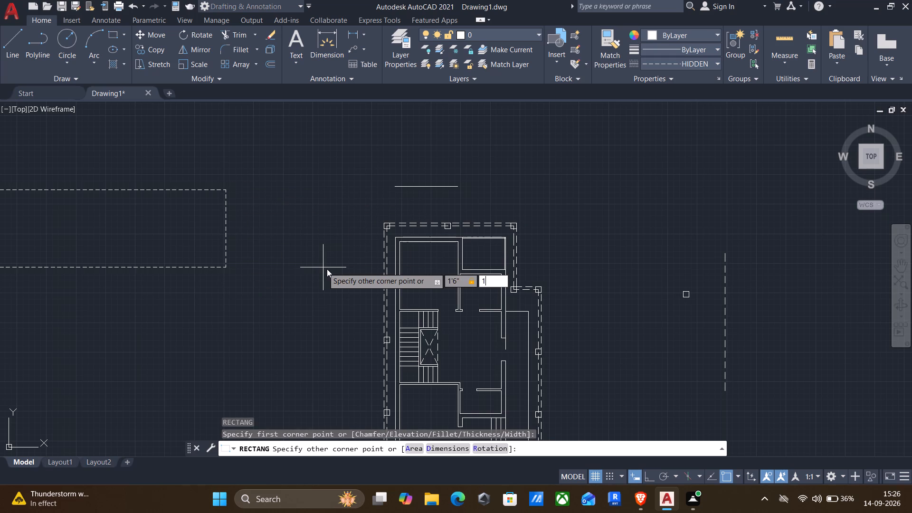
{"action": "key", "text": "apostrophe"}
{"action": "key", "text": "Return"}
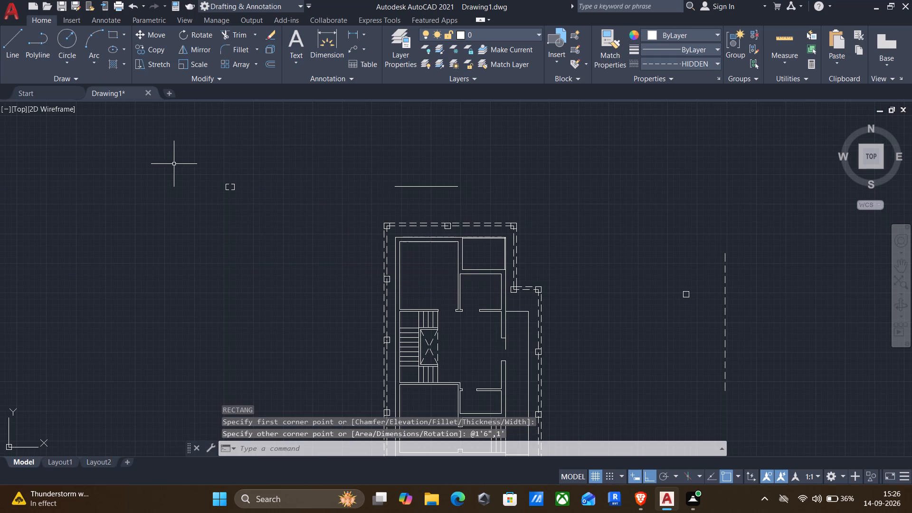
Match the properties of the loose continuous line north of the plan onto the new 1'6" by 1' rectangle.
{"action": "key", "text": "Up"}
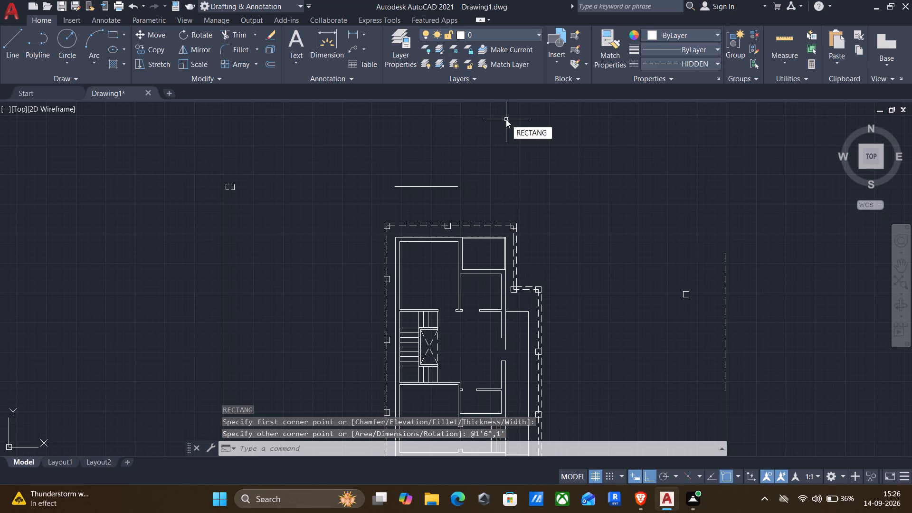
{"action": "key", "text": "Up"}
{"action": "key", "text": "Up"}
{"action": "key", "text": "Return"}
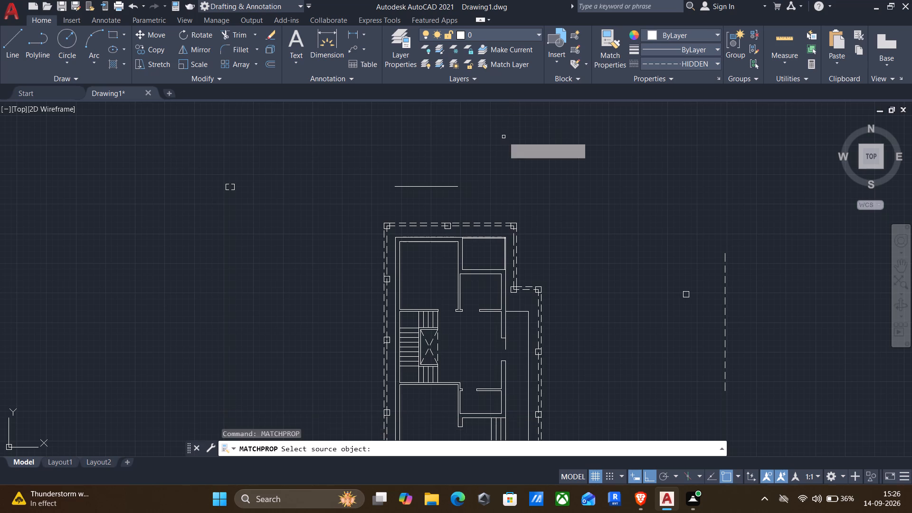
{"action": "left_click", "coordinate": [442, 187]}
{"action": "left_click_drag", "start_coordinate": [160, 161], "coordinate": [164, 163]}
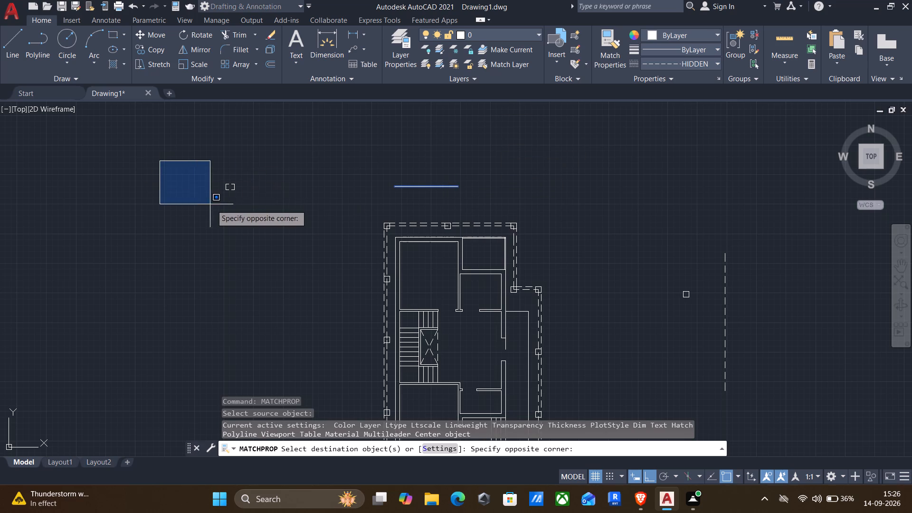
{"action": "left_click", "coordinate": [277, 218]}
{"action": "key", "text": "Return"}
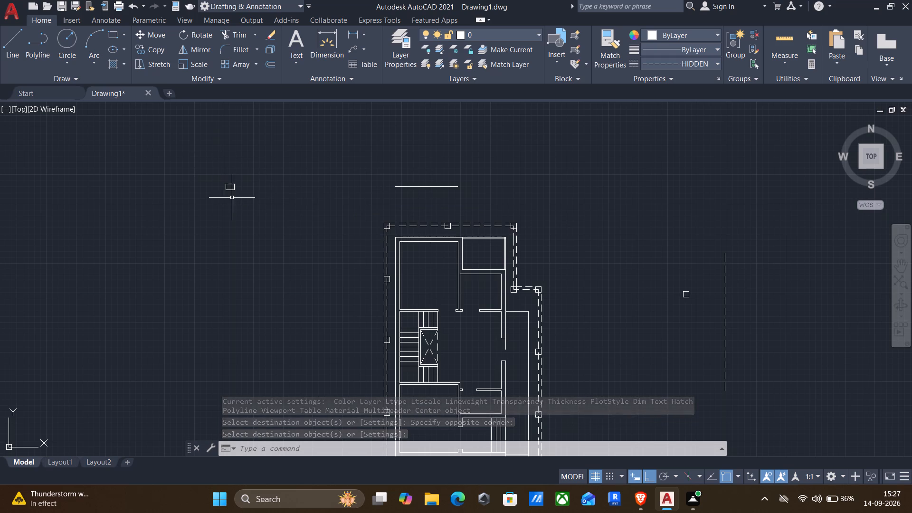
Copy the rectangle by its northwest corner, with Ortho off, onto the outer northwest corner of the building wall.
{"action": "left_click_drag", "start_coordinate": [197, 167], "coordinate": [204, 171]}
{"action": "left_click", "coordinate": [315, 271]}
{"action": "type", "text": "co"}
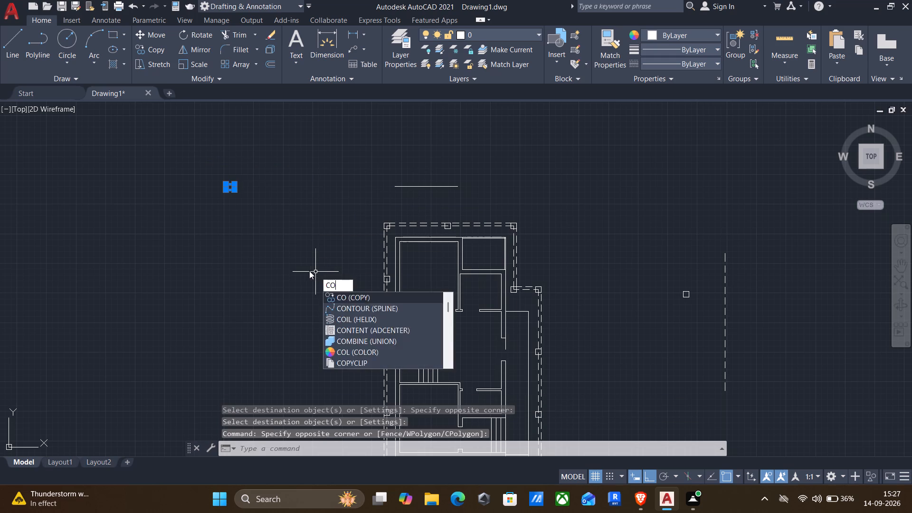
{"action": "key", "text": "Return"}
{"action": "scroll", "coordinate": [197, 179], "scroll_direction": "up", "scroll_amount": 1}
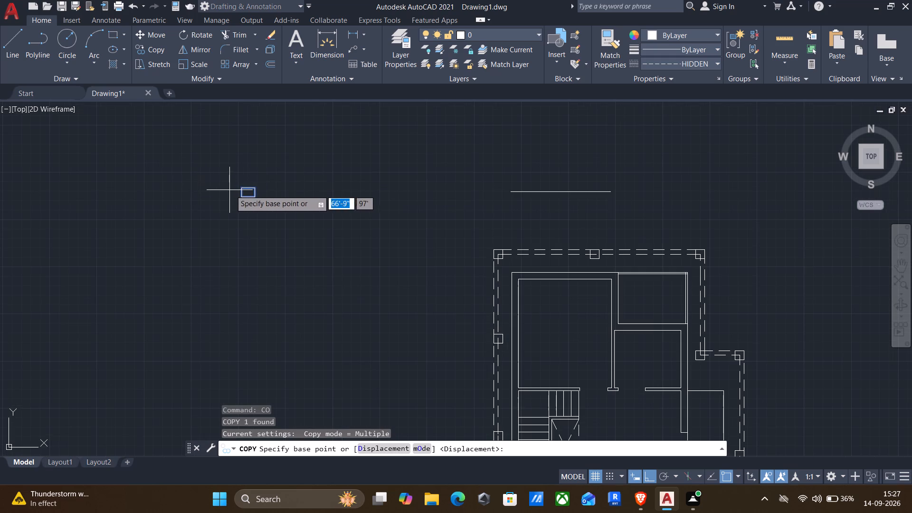
{"action": "left_click", "coordinate": [242, 187]}
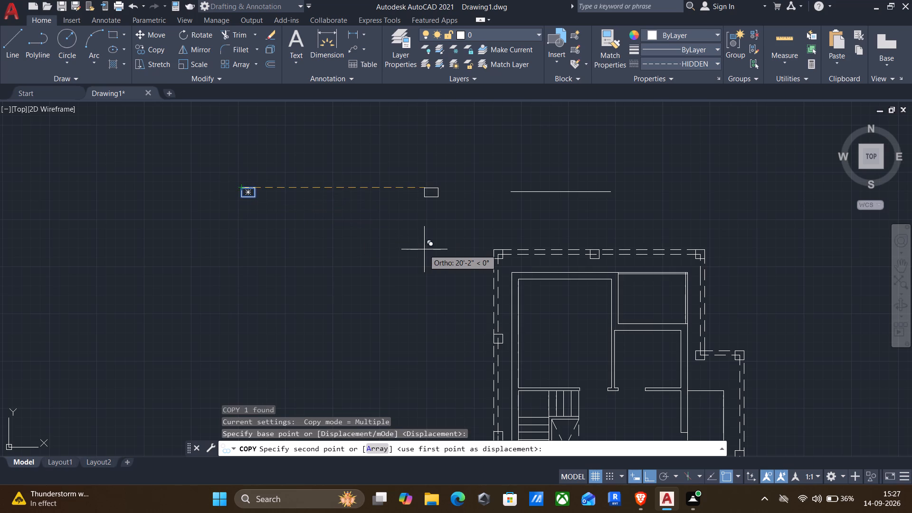
{"action": "key", "text": "F8"}
{"action": "scroll", "coordinate": [545, 266], "scroll_direction": "up", "scroll_amount": 3}
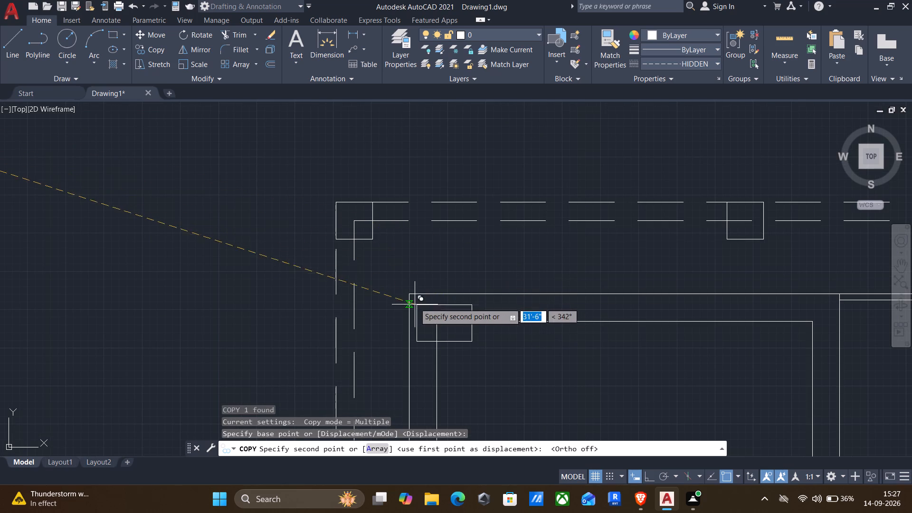
{"action": "left_click", "coordinate": [411, 296]}
Place another copy of the rectangle in the empty area west of the plan beside the staircase.
{"action": "scroll", "coordinate": [427, 313], "scroll_direction": "down", "scroll_amount": 3}
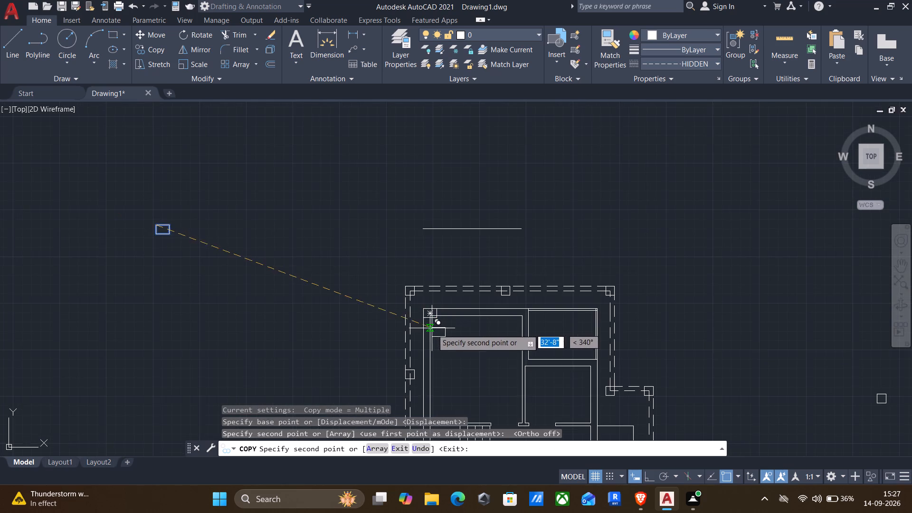
{"action": "middle_click_drag", "start_coordinate": [432, 330], "coordinate": [463, 268]}
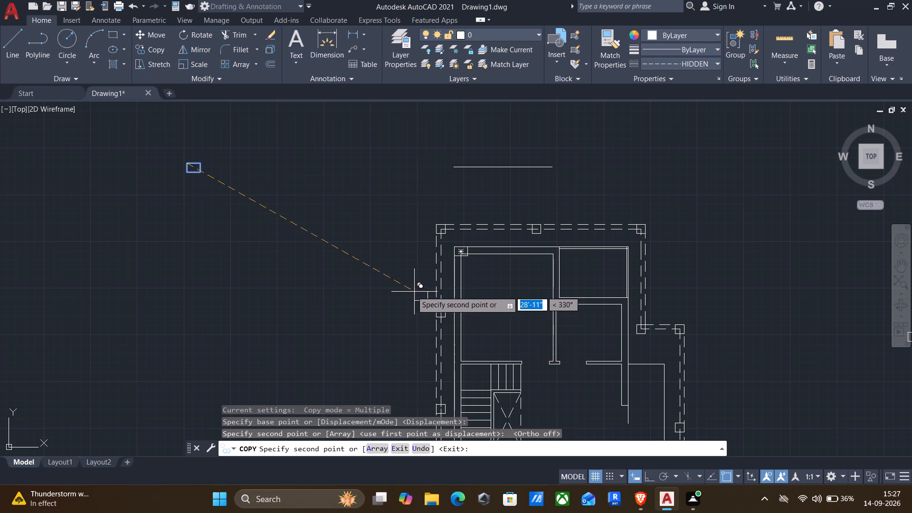
{"action": "middle_click_drag", "start_coordinate": [406, 301], "coordinate": [408, 285]}
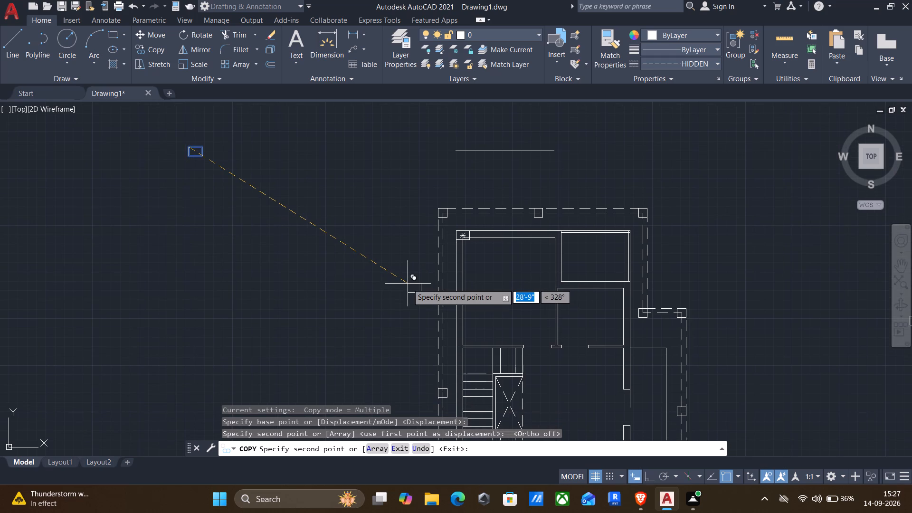
{"action": "middle_click_drag", "start_coordinate": [411, 301], "coordinate": [425, 229]}
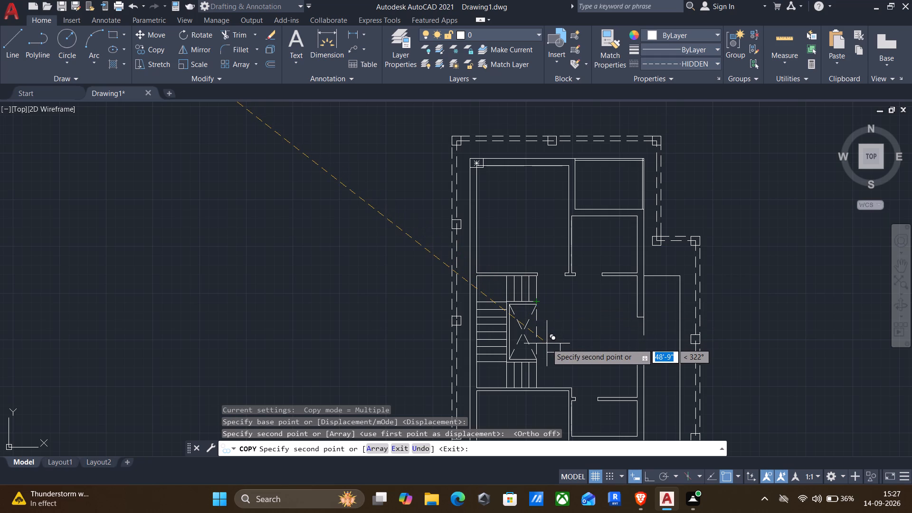
{"action": "left_click", "coordinate": [385, 309]}
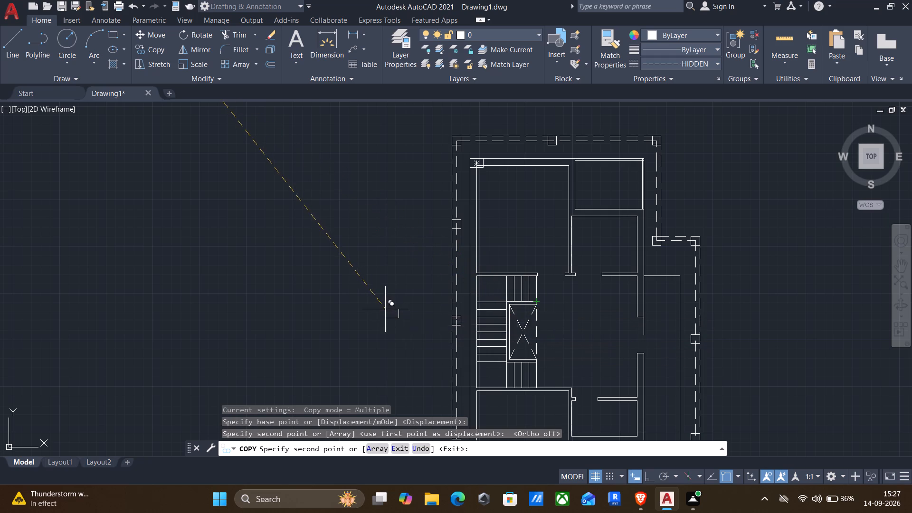
{"action": "key", "text": "Escape"}
Copy the loose rectangle west of the plan by its southwest corner onto the outer west wall, level with the staircase's north wall.
{"action": "left_click_drag", "start_coordinate": [343, 283], "coordinate": [350, 286]}
{"action": "left_click", "coordinate": [409, 334]}
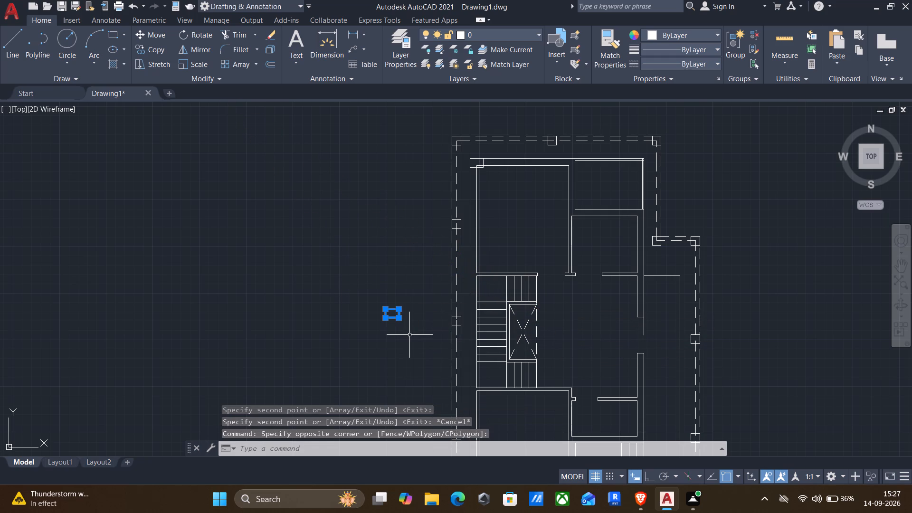
{"action": "type", "text": "co"}
{"action": "key", "text": "Return"}
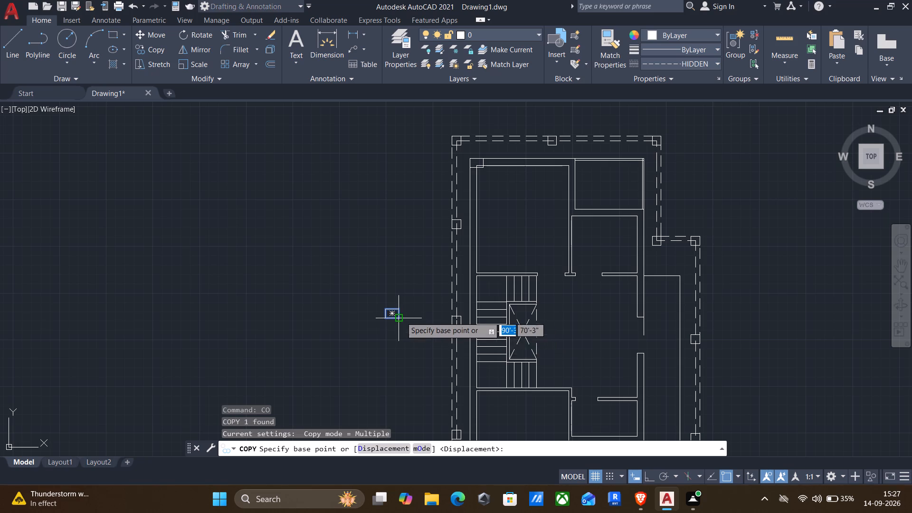
{"action": "left_click", "coordinate": [382, 319]}
{"action": "scroll", "coordinate": [454, 283], "scroll_direction": "up", "scroll_amount": 3}
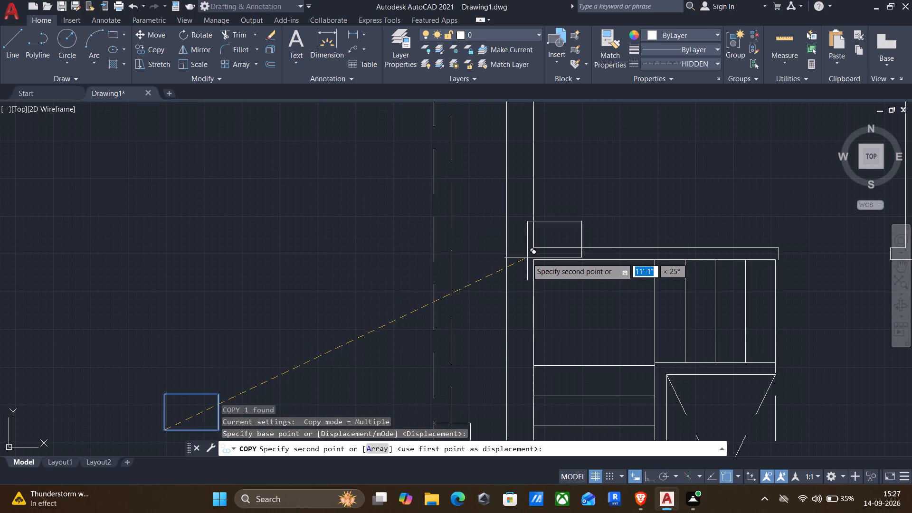
{"action": "scroll", "coordinate": [527, 259], "scroll_direction": "up", "scroll_amount": 2}
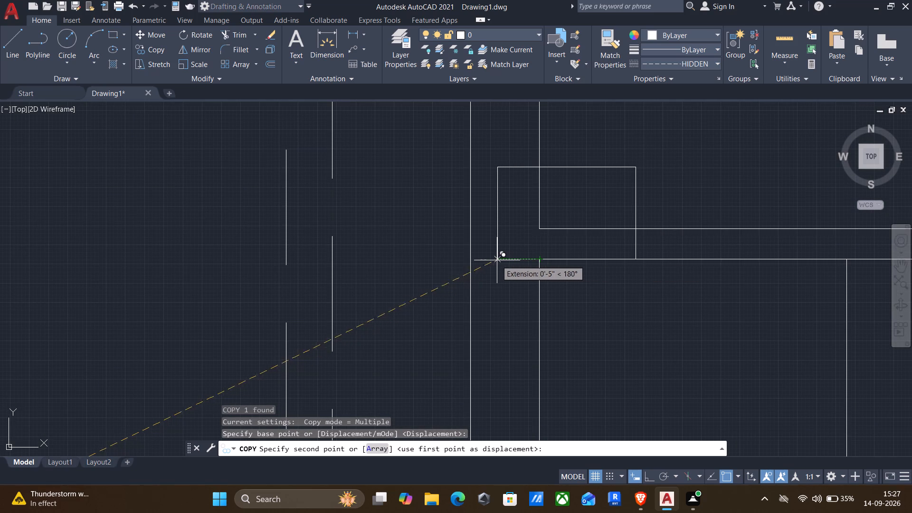
{"action": "left_click", "coordinate": [474, 260]}
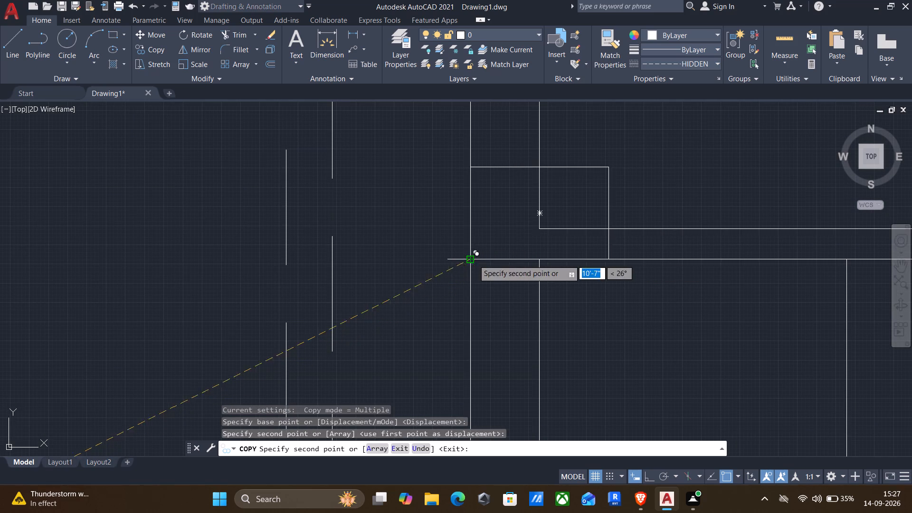
Place another copy on the outer west wall, aligned with the lower face of the wall south of the staircase.
{"action": "scroll", "coordinate": [472, 268], "scroll_direction": "down", "scroll_amount": 3}
{"action": "middle_click_drag", "start_coordinate": [474, 301], "coordinate": [489, 234]}
{"action": "middle_click_drag", "start_coordinate": [503, 298], "coordinate": [509, 252]}
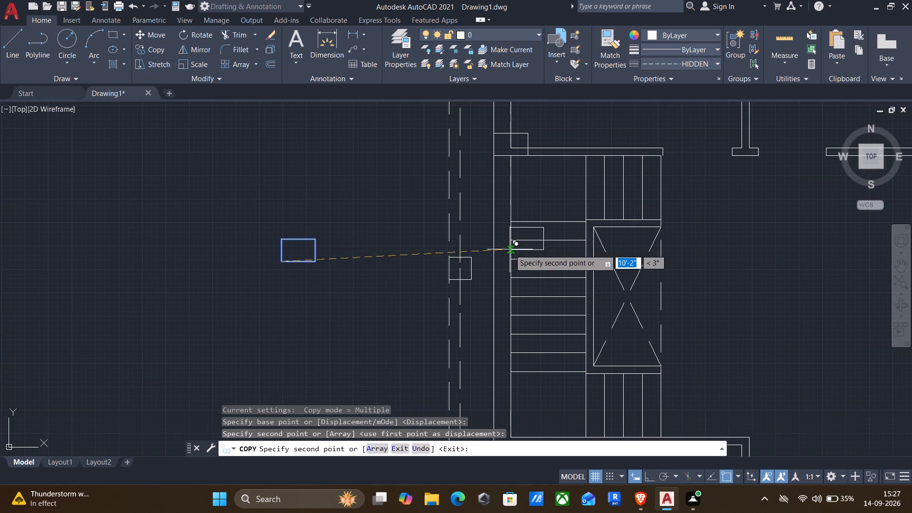
{"action": "middle_click_drag", "start_coordinate": [508, 349], "coordinate": [540, 227]}
{"action": "scroll", "coordinate": [564, 322], "scroll_direction": "up", "scroll_amount": 2}
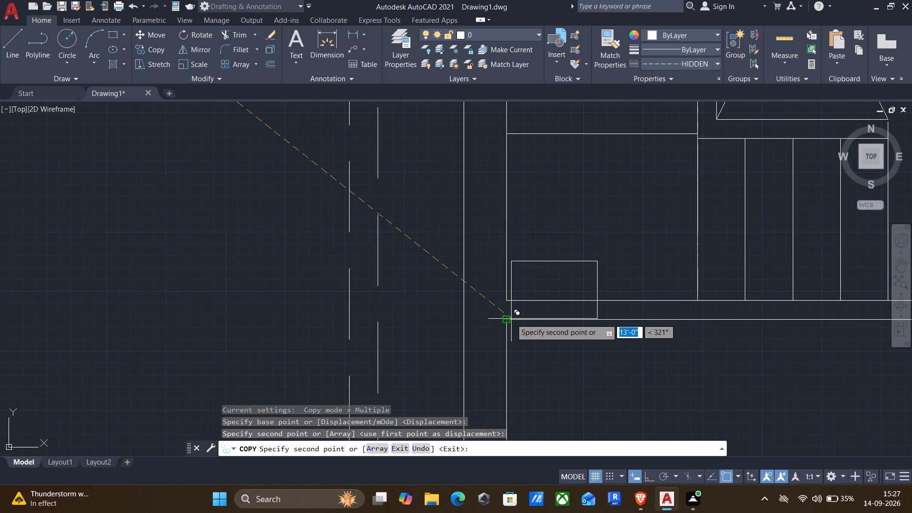
{"action": "left_click", "coordinate": [468, 321]}
Place another copy of the rectangle at the outer southwest corner of the building wall.
{"action": "scroll", "coordinate": [481, 332], "scroll_direction": "down", "scroll_amount": 2}
{"action": "middle_click_drag", "start_coordinate": [492, 345], "coordinate": [535, 224]}
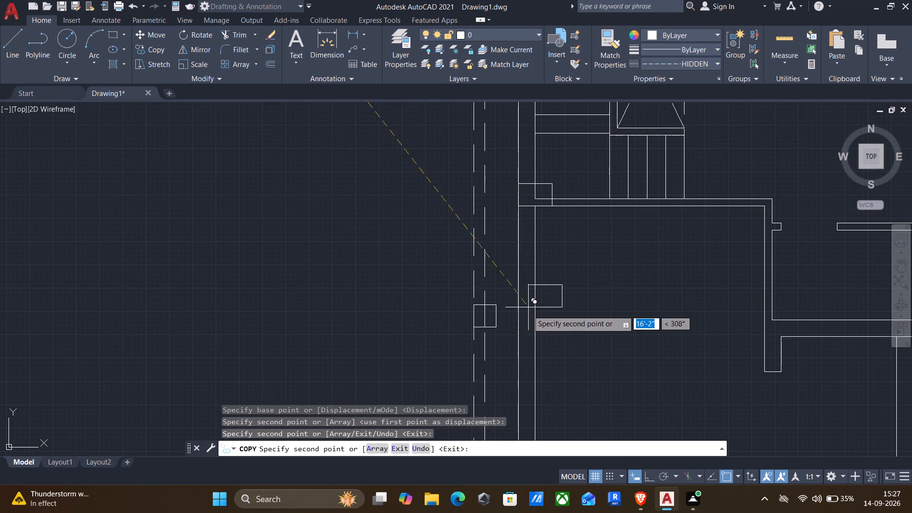
{"action": "middle_click_drag", "start_coordinate": [527, 312], "coordinate": [551, 195]}
{"action": "middle_click_drag", "start_coordinate": [549, 336], "coordinate": [570, 253]}
{"action": "scroll", "coordinate": [570, 285], "scroll_direction": "up", "scroll_amount": 2}
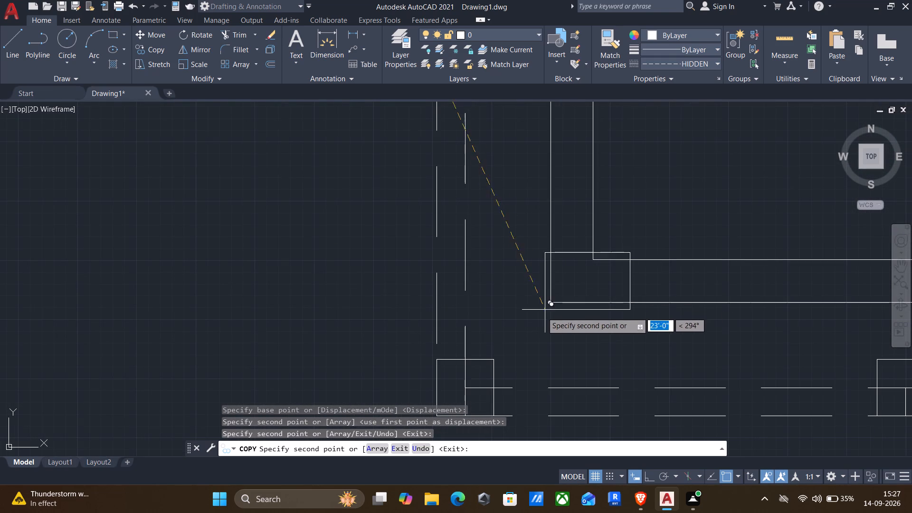
{"action": "left_click", "coordinate": [551, 302]}
Place one more copy in the empty strip east of the entry steps, near the building's southeast corner, and finish copying.
{"action": "scroll", "coordinate": [553, 301], "scroll_direction": "down", "scroll_amount": 3}
{"action": "middle_click_drag", "start_coordinate": [578, 303], "coordinate": [522, 359]}
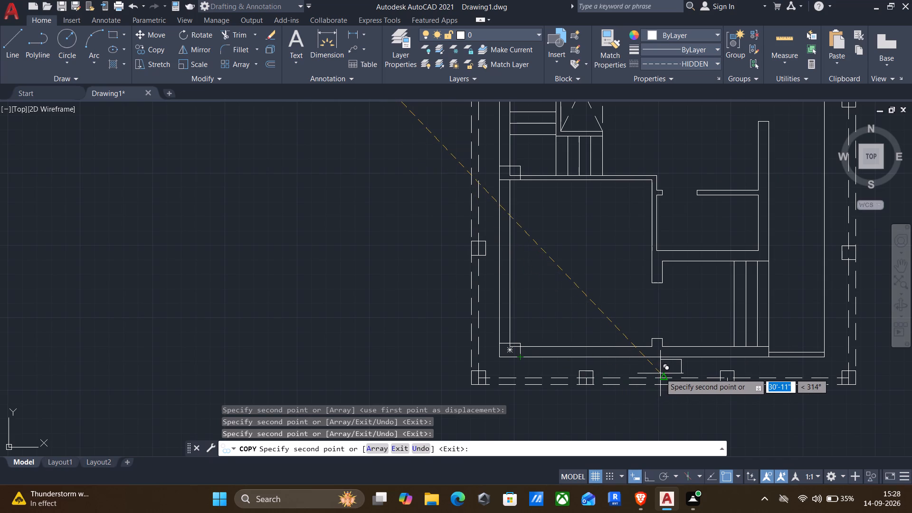
{"action": "middle_click_drag", "start_coordinate": [660, 373], "coordinate": [635, 389]}
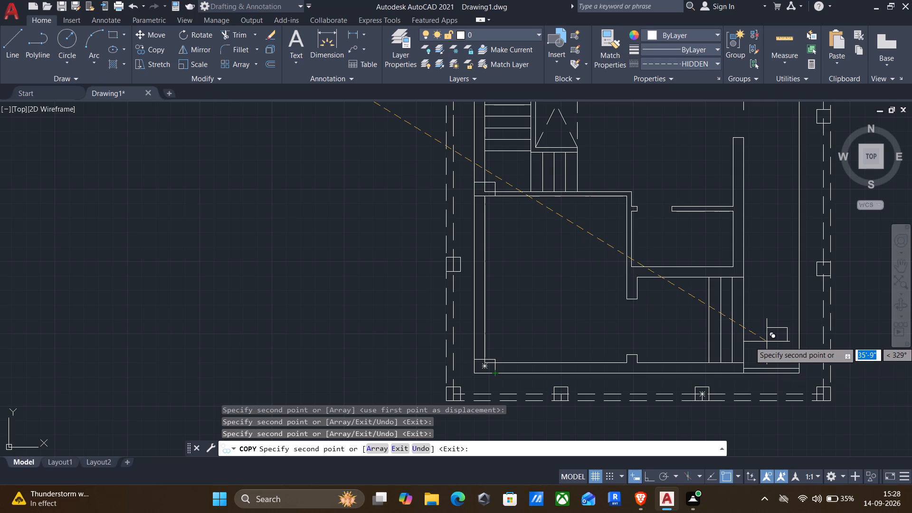
{"action": "middle_click_drag", "start_coordinate": [767, 342], "coordinate": [697, 376]}
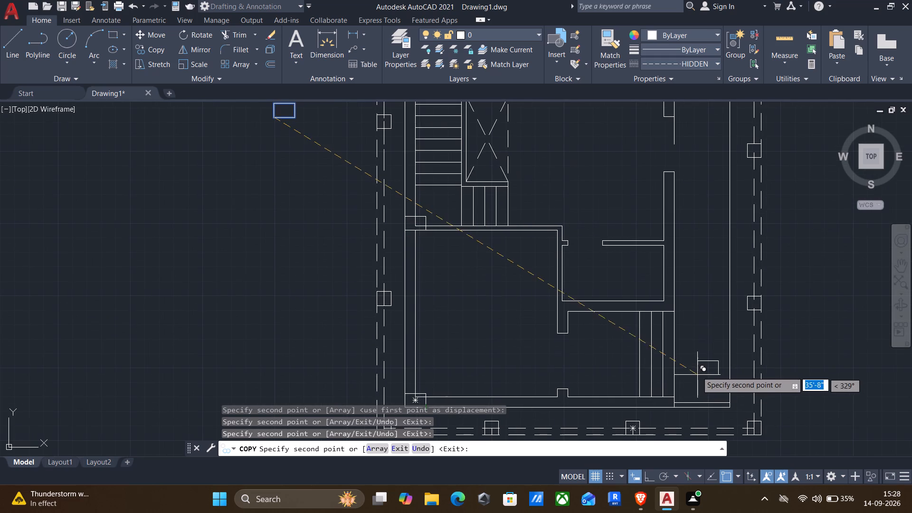
{"action": "left_click", "coordinate": [696, 370]}
{"action": "key", "text": "Escape"}
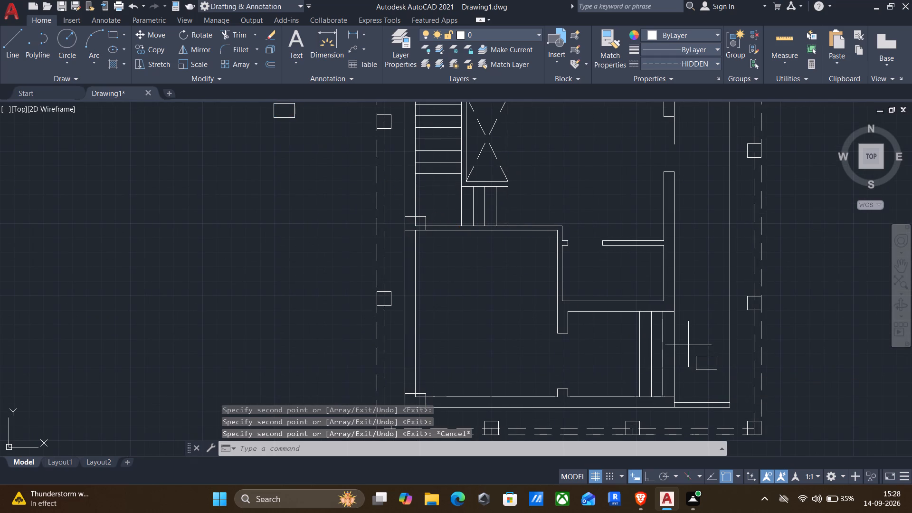
Copy the loose rectangle in the east strip by its southeast corner onto the outer wall corner south of the entry steps.
{"action": "left_click", "coordinate": [688, 344]}
{"action": "left_click", "coordinate": [719, 381]}
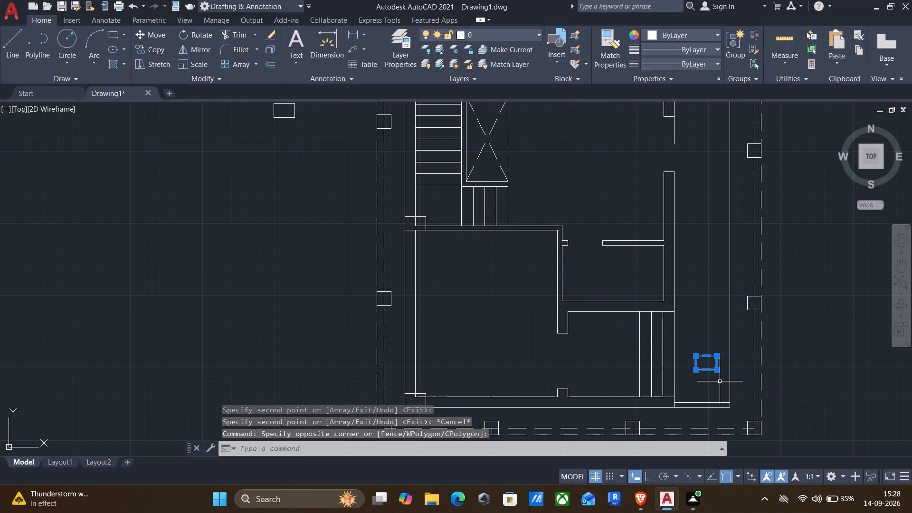
{"action": "type", "text": "co"}
{"action": "key", "text": "Return"}
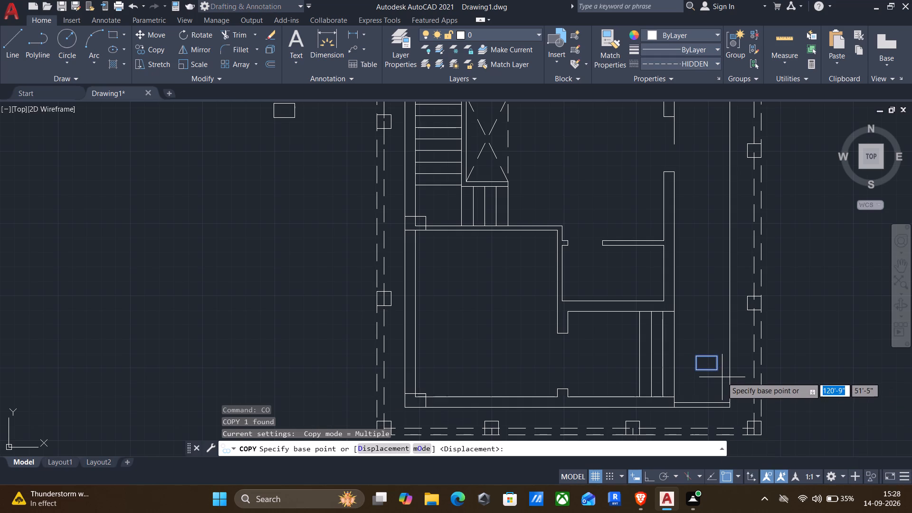
{"action": "left_click", "coordinate": [716, 370]}
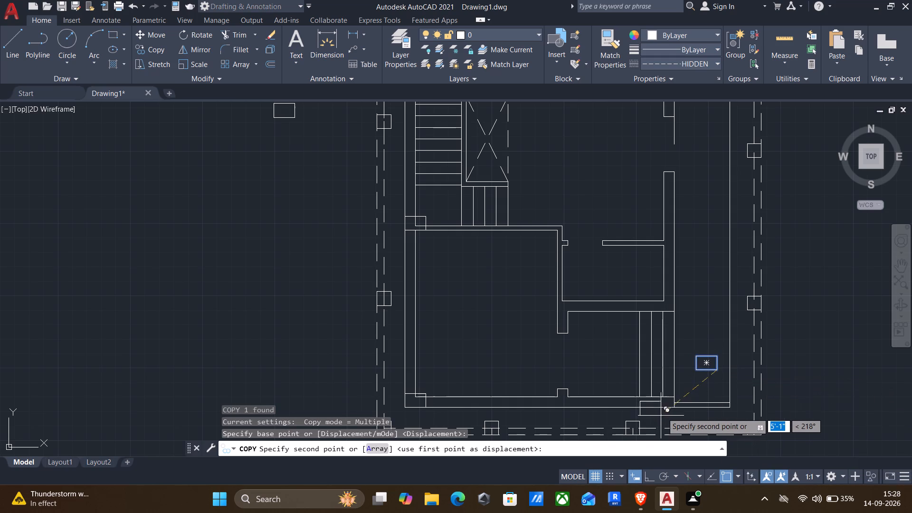
{"action": "scroll", "coordinate": [669, 411], "scroll_direction": "up", "scroll_amount": 3}
{"action": "left_click", "coordinate": [680, 397]}
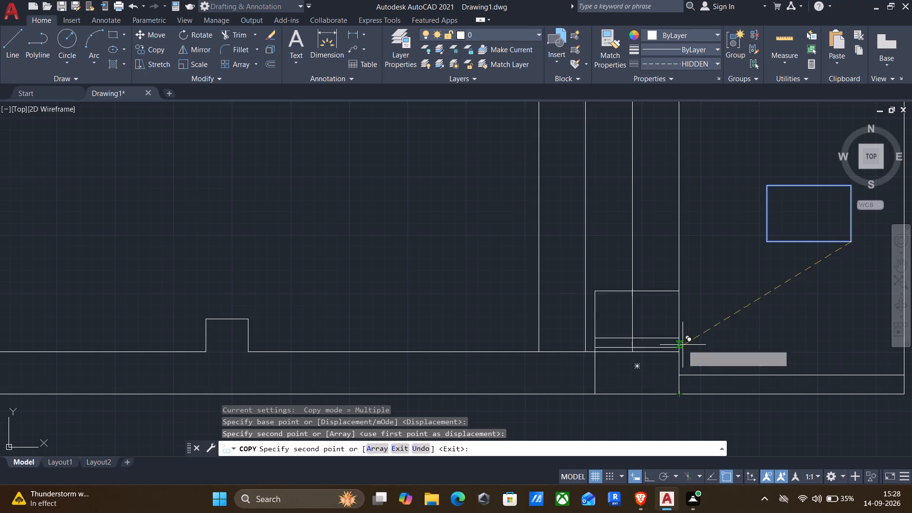
Place another copy against the east wall's outer face, beside the lower part of the small room north of the entry steps.
{"action": "middle_click_drag", "start_coordinate": [681, 335], "coordinate": [636, 465]}
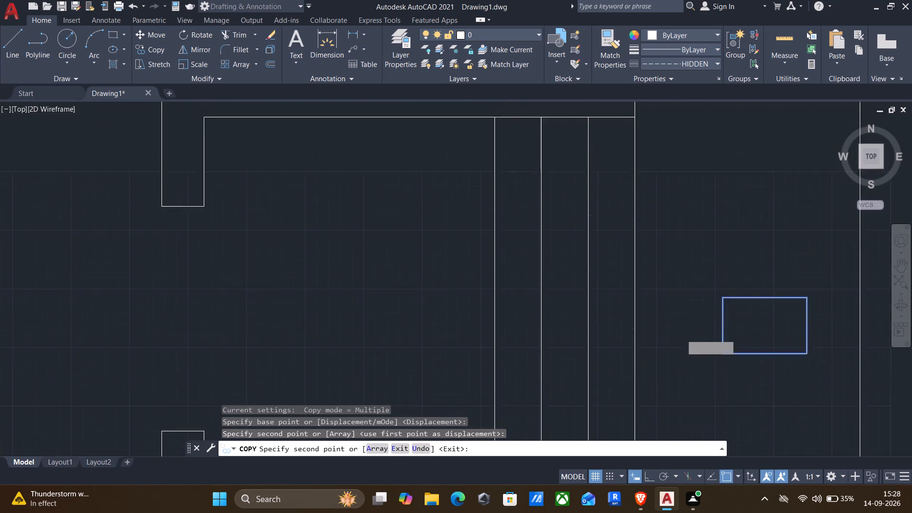
{"action": "middle_click_drag", "start_coordinate": [636, 465], "coordinate": [639, 507]}
{"action": "scroll", "coordinate": [639, 506], "scroll_direction": "up", "scroll_amount": 1}
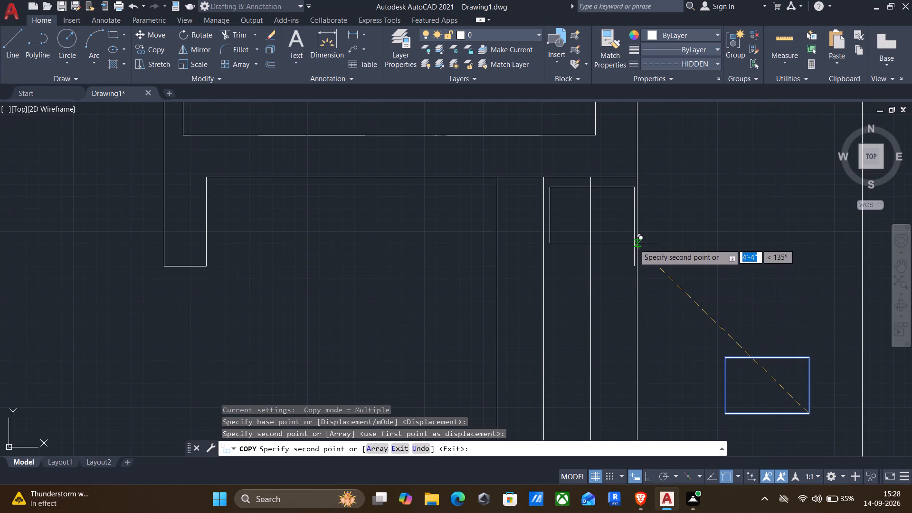
{"action": "middle_click_drag", "start_coordinate": [602, 313], "coordinate": [592, 512]}
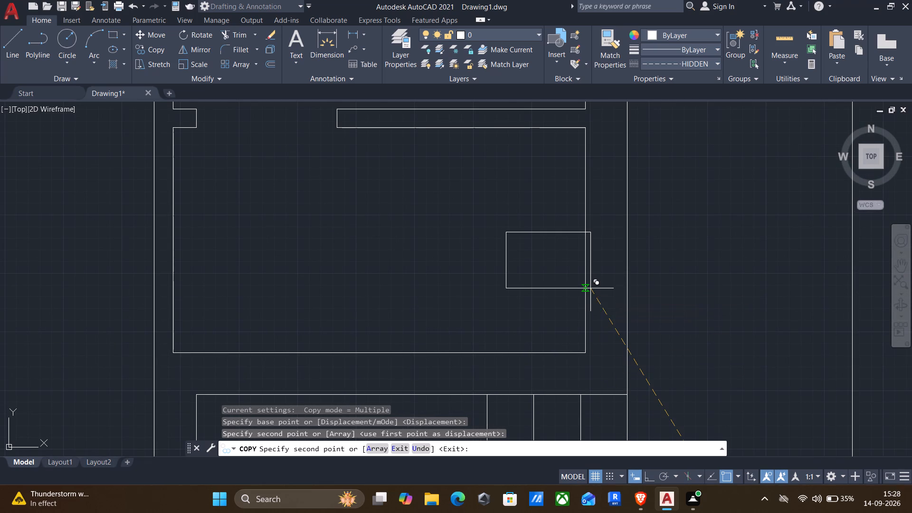
{"action": "left_click", "coordinate": [627, 319]}
Place another copy where the east wall's outer face meets the north edge of the east strip.
{"action": "middle_click_drag", "start_coordinate": [627, 245], "coordinate": [591, 421]}
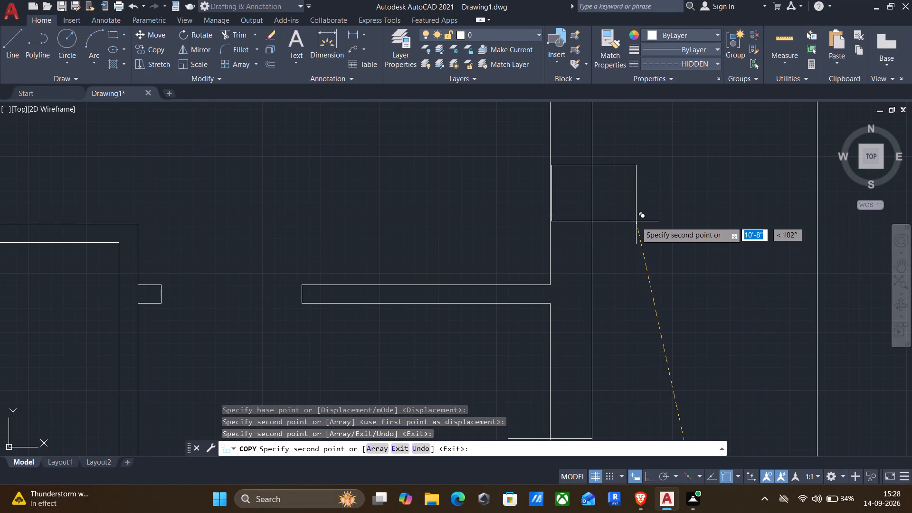
{"action": "middle_click_drag", "start_coordinate": [636, 221], "coordinate": [617, 400]}
{"action": "middle_click_drag", "start_coordinate": [590, 171], "coordinate": [581, 188]}
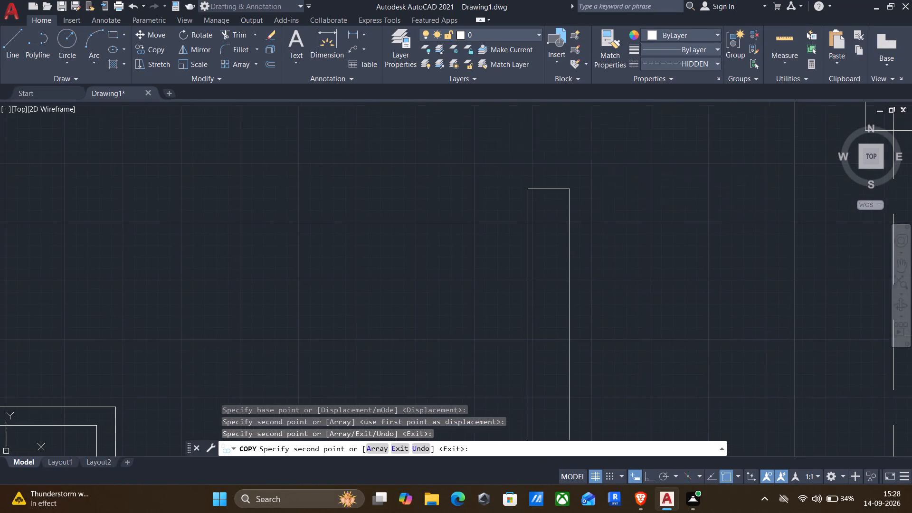
{"action": "middle_click_drag", "start_coordinate": [581, 188], "coordinate": [604, 449]}
{"action": "scroll", "coordinate": [617, 415], "scroll_direction": "down", "scroll_amount": 3}
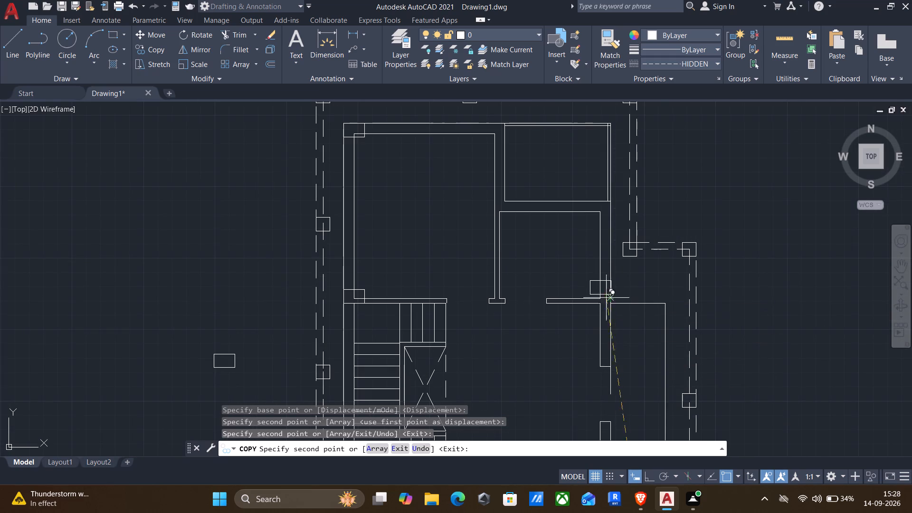
{"action": "scroll", "coordinate": [601, 304], "scroll_direction": "up", "scroll_amount": 3}
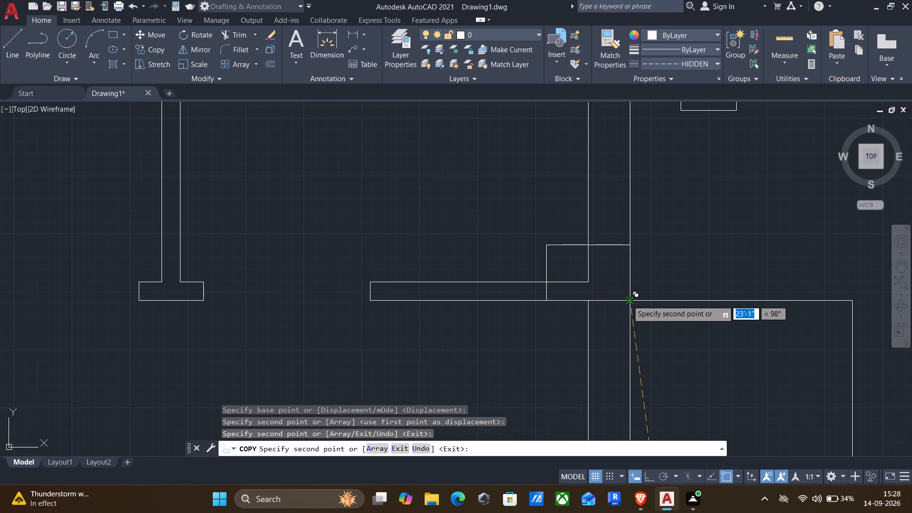
{"action": "left_click", "coordinate": [628, 301]}
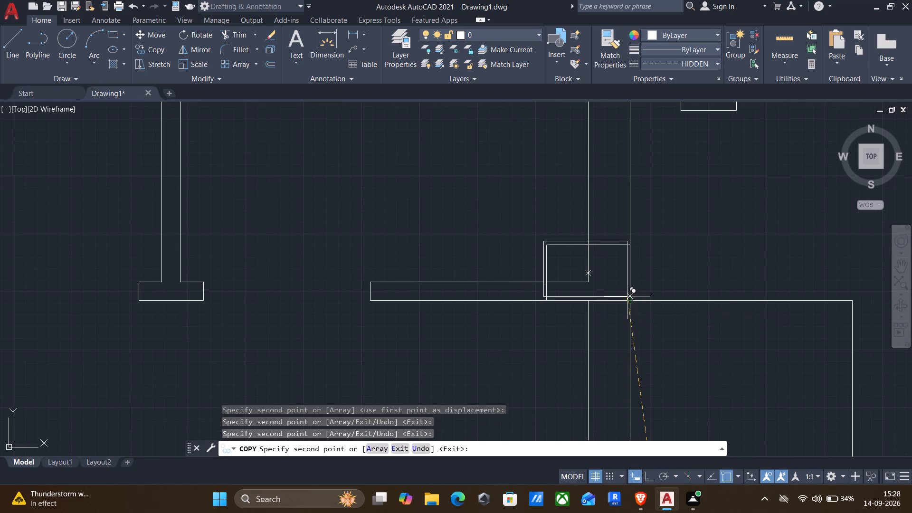
Place a loose copy of the rectangle inside the room directly south of the northeast room and finish copying.
{"action": "middle_click_drag", "start_coordinate": [622, 275], "coordinate": [588, 492]}
{"action": "scroll", "coordinate": [569, 451], "scroll_direction": "down", "scroll_amount": 2}
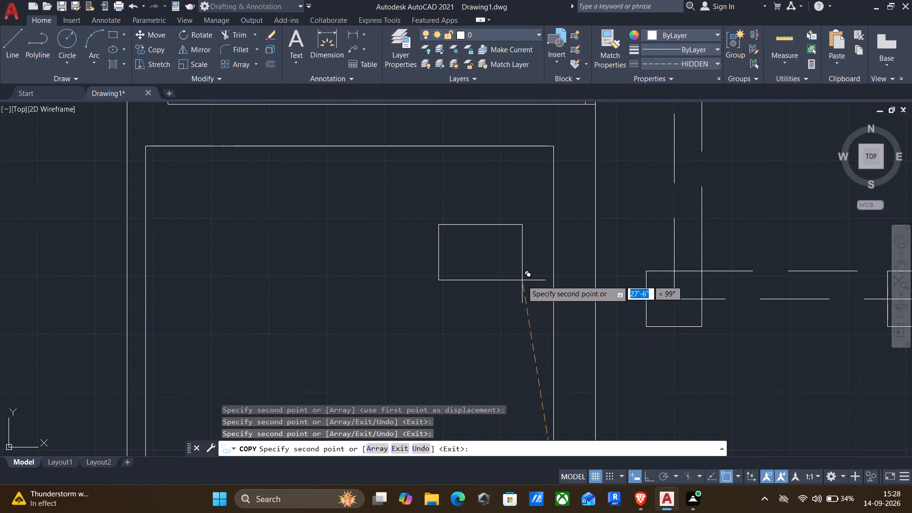
{"action": "left_click", "coordinate": [522, 280]}
{"action": "key", "text": "Escape"}
Copy that loose rectangle by its northeast corner onto the outer east wall, level with the northeast room's south edge.
{"action": "left_click", "coordinate": [527, 294]}
{"action": "left_click", "coordinate": [399, 180]}
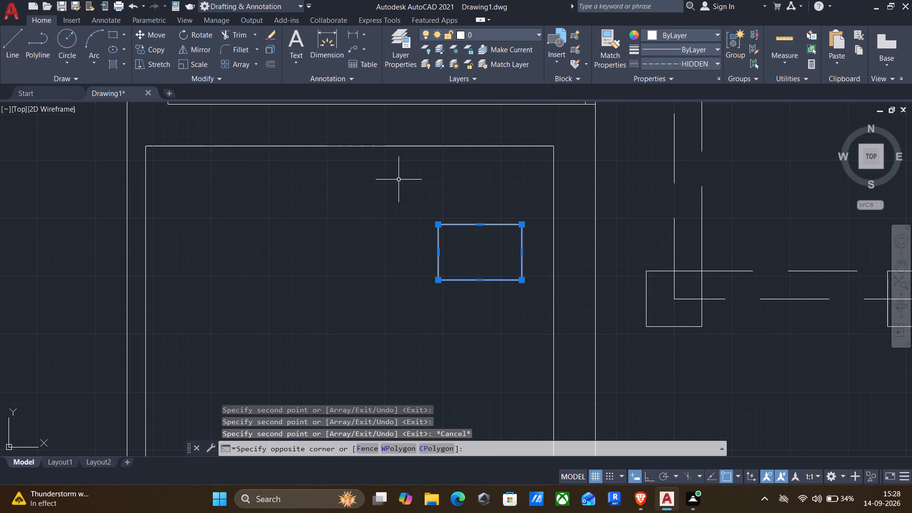
{"action": "key", "text": "c"}
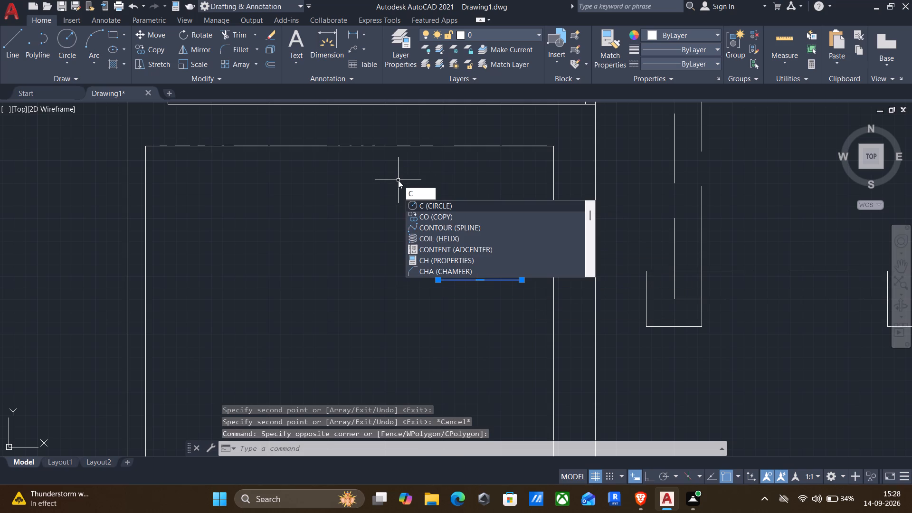
{"action": "key", "text": "p"}
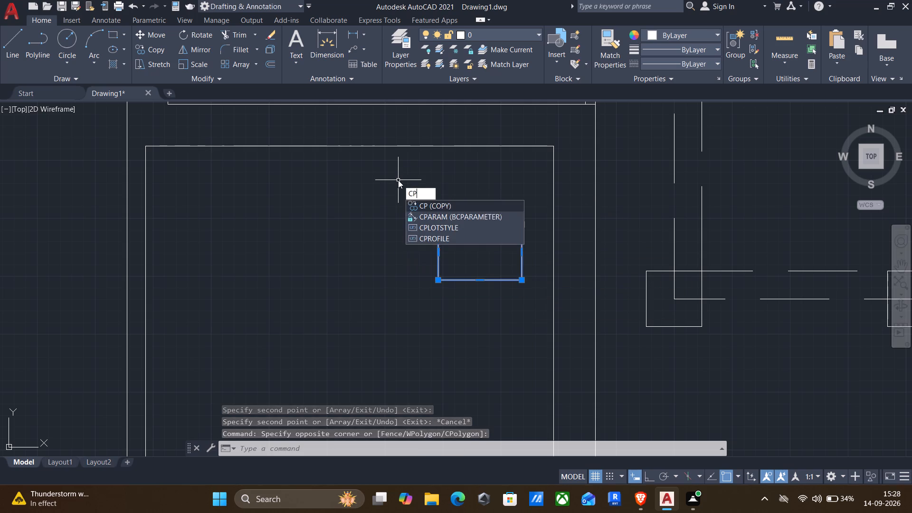
{"action": "key", "text": "Return"}
{"action": "left_click", "coordinate": [521, 221]}
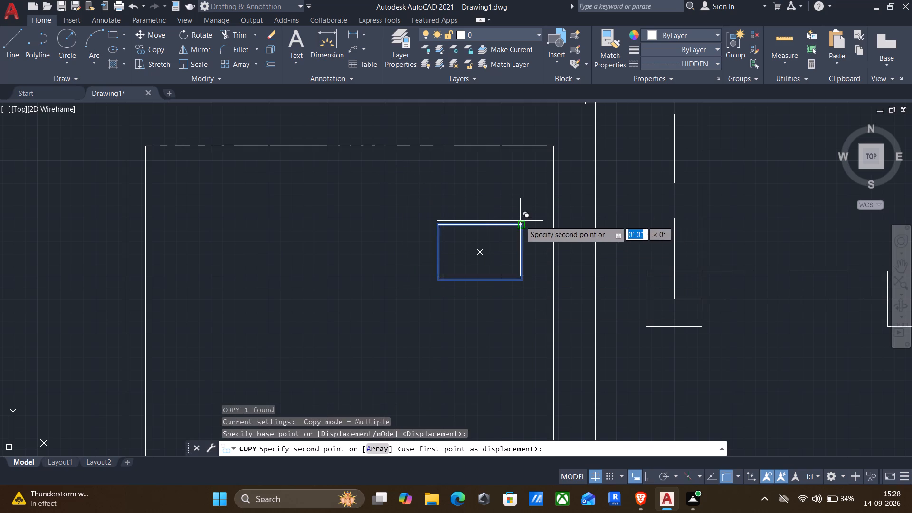
{"action": "middle_click_drag", "start_coordinate": [567, 164], "coordinate": [532, 243]}
{"action": "middle_click_drag", "start_coordinate": [526, 278], "coordinate": [521, 359]}
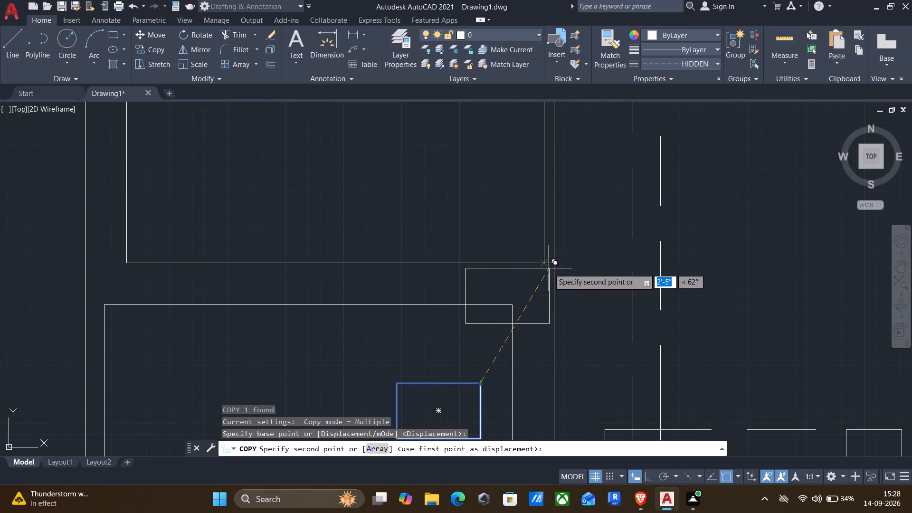
{"action": "left_click", "coordinate": [554, 262]}
{"action": "key", "text": "Return"}
Delete the loose rectangle left inside the room south of the northeast room.
{"action": "middle_click_drag", "start_coordinate": [513, 283], "coordinate": [537, 206]}
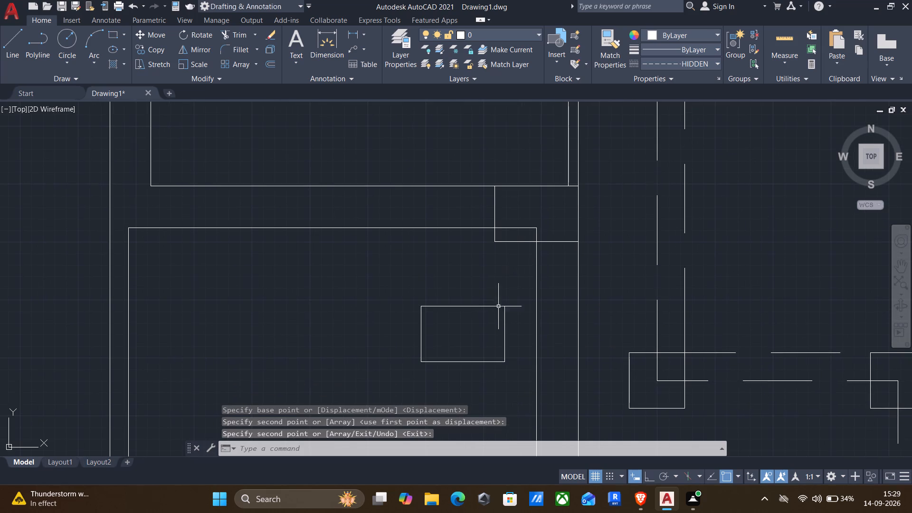
{"action": "left_click", "coordinate": [503, 331]}
{"action": "key", "text": "Delete"}
{"action": "scroll", "coordinate": [496, 351], "scroll_direction": "down", "scroll_amount": 2}
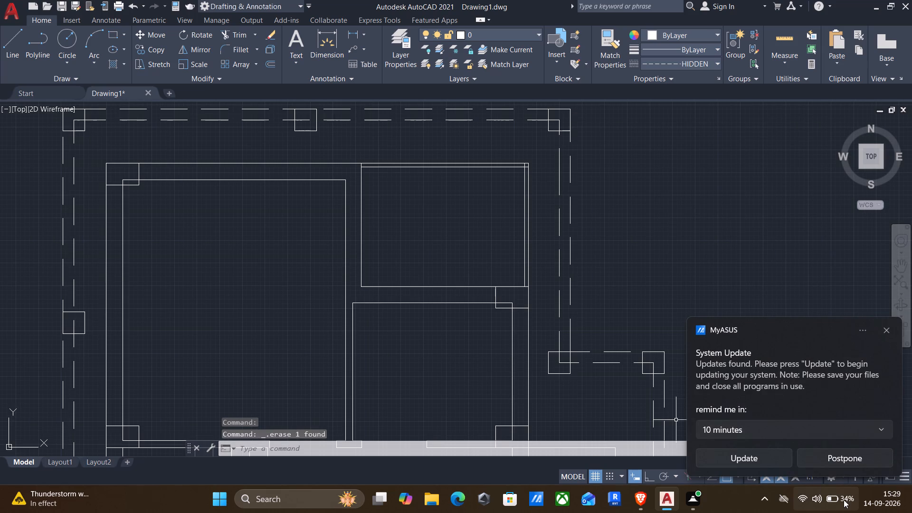
Dismiss the MyASUS System Update notification.
{"action": "left_click", "coordinate": [888, 334]}
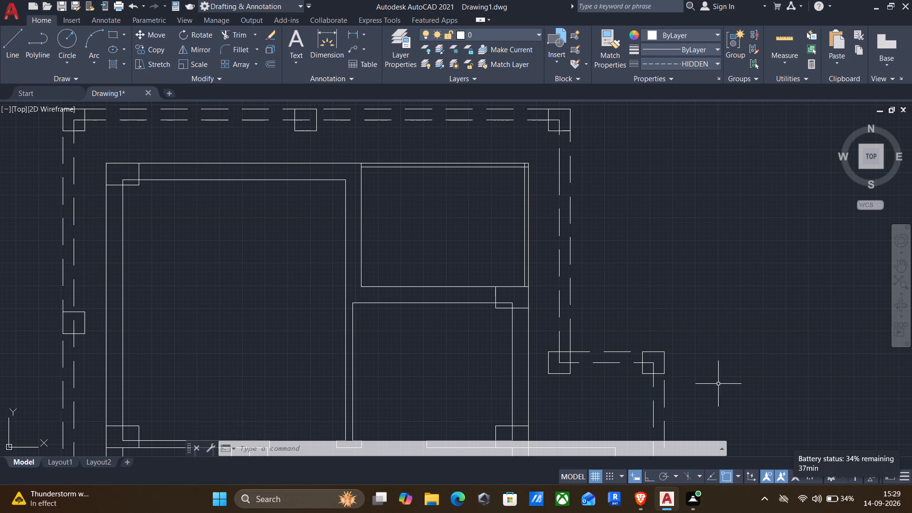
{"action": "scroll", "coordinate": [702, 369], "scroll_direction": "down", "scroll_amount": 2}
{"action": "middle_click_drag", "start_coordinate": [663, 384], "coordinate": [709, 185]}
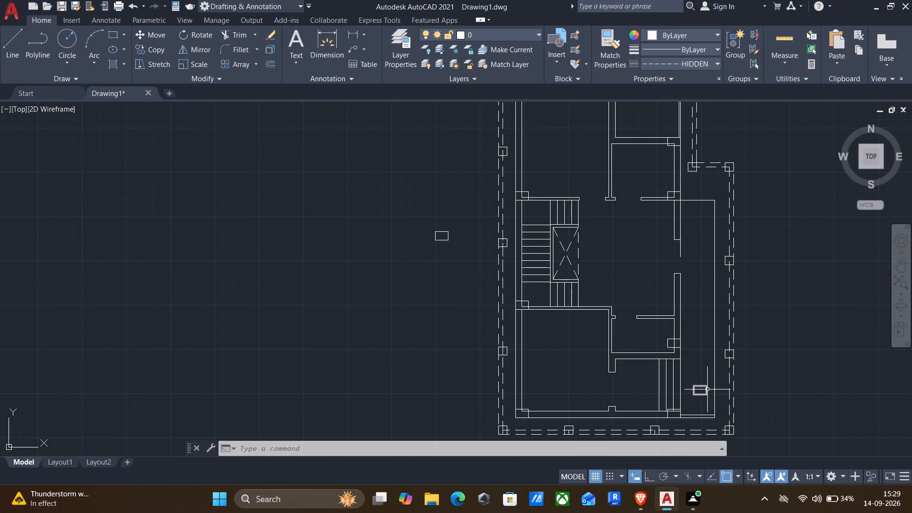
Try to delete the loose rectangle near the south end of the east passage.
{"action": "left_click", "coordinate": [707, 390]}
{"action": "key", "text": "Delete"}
Copy the column west of the passage's north end, together with the selected loose rectangle, by its southeast corner to the passage's northeast corner.
{"action": "middle_click_drag", "start_coordinate": [679, 361], "coordinate": [616, 408]}
{"action": "middle_click_drag", "start_coordinate": [615, 392], "coordinate": [612, 370]}
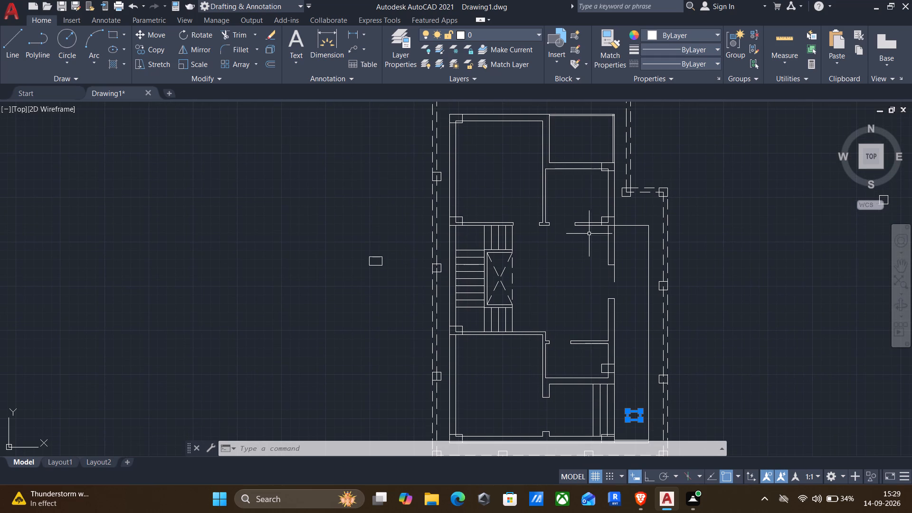
{"action": "left_click", "coordinate": [589, 205]}
{"action": "left_click", "coordinate": [618, 237]}
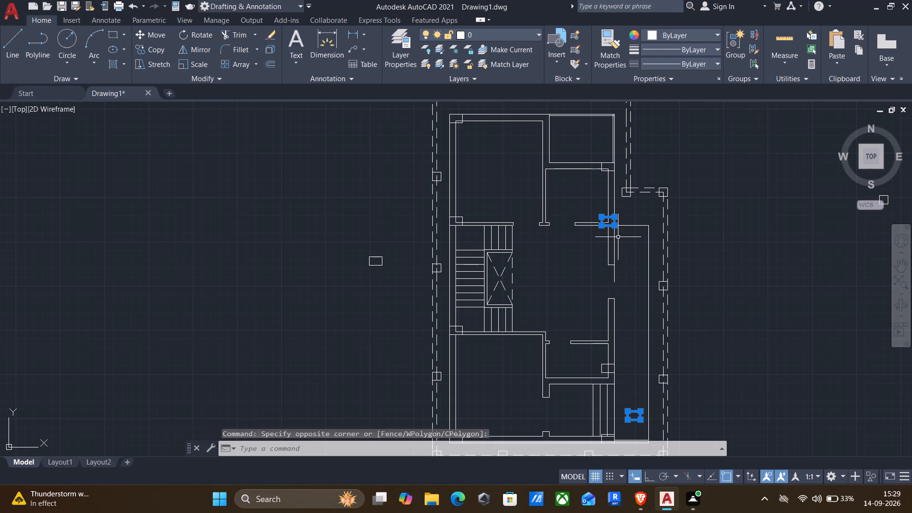
{"action": "key", "text": "c"}
{"action": "key", "text": "o"}
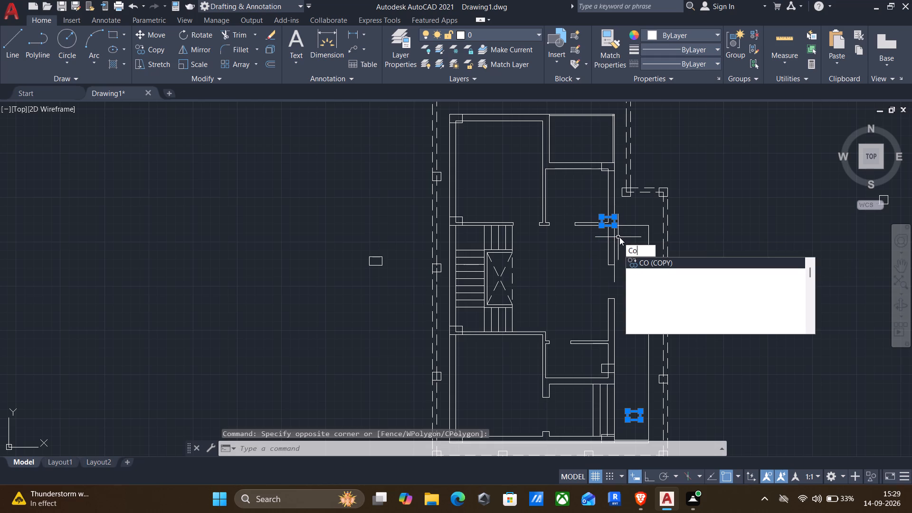
{"action": "key", "text": "Return"}
{"action": "scroll", "coordinate": [615, 222], "scroll_direction": "up", "scroll_amount": 3}
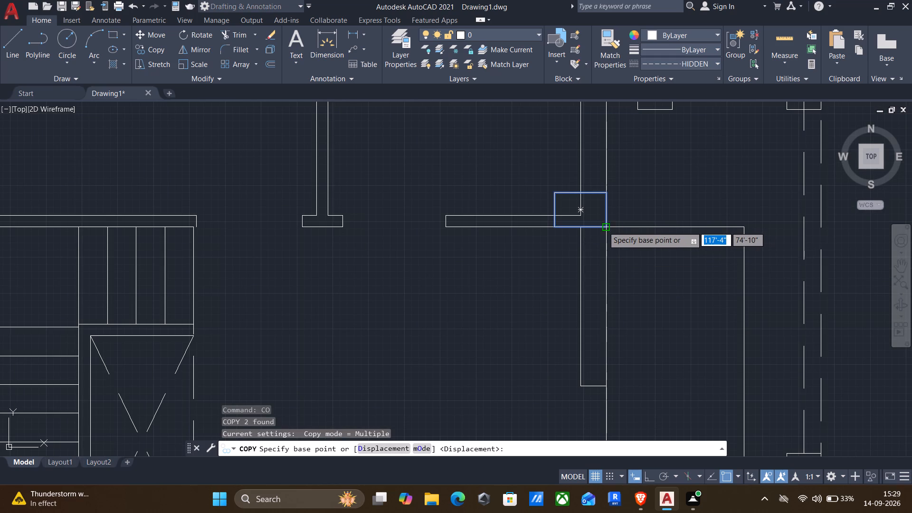
{"action": "scroll", "coordinate": [606, 235], "scroll_direction": "up", "scroll_amount": 2}
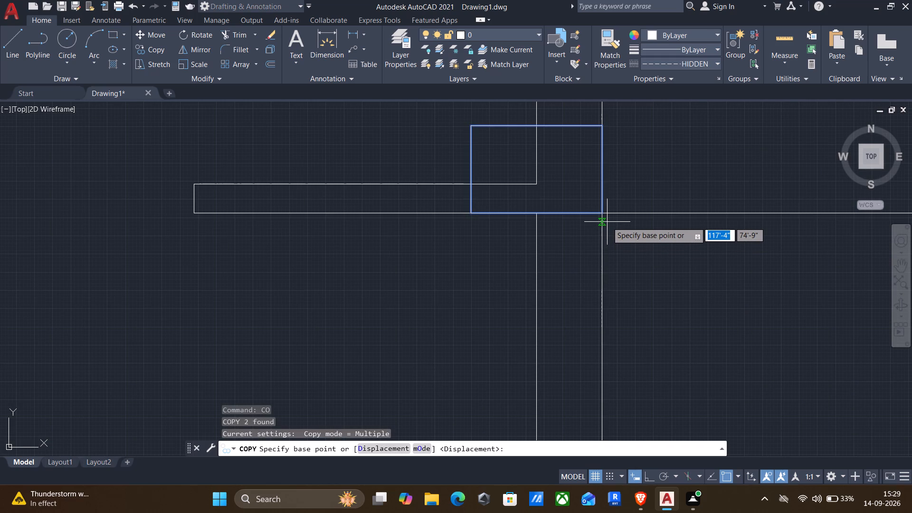
{"action": "left_click", "coordinate": [601, 214]}
{"action": "scroll", "coordinate": [607, 214], "scroll_direction": "down", "scroll_amount": 2}
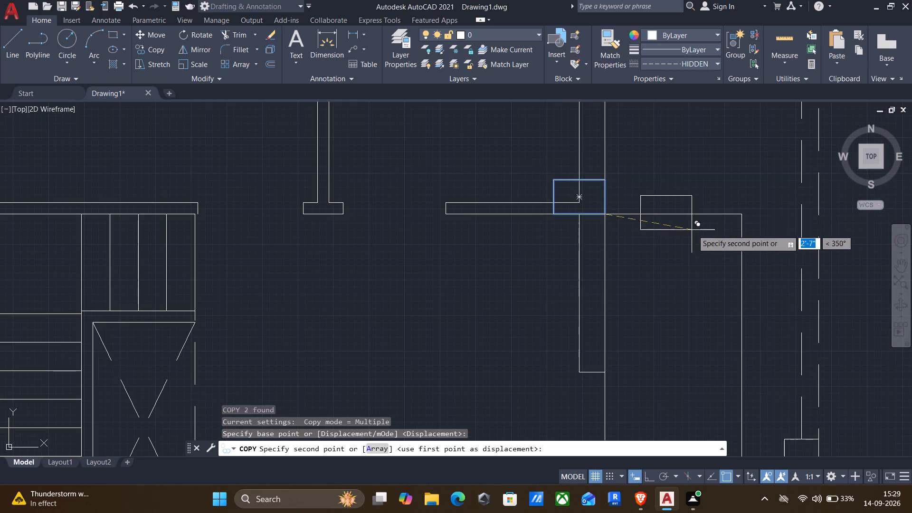
{"action": "left_click", "coordinate": [741, 216]}
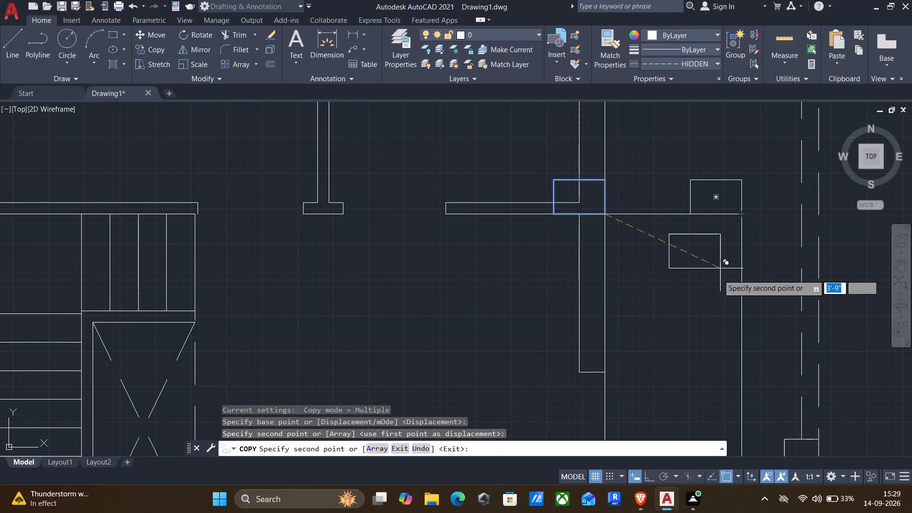
{"action": "key", "text": "Return"}
Move the column on the small southeast room's east wall about 5' north along that wall with Ortho on.
{"action": "middle_click", "coordinate": [715, 289]}
{"action": "middle_click_drag", "start_coordinate": [715, 287], "coordinate": [724, 162]}
{"action": "scroll", "coordinate": [693, 226], "scroll_direction": "down", "scroll_amount": 2}
{"action": "middle_click_drag", "start_coordinate": [695, 328], "coordinate": [698, 264]}
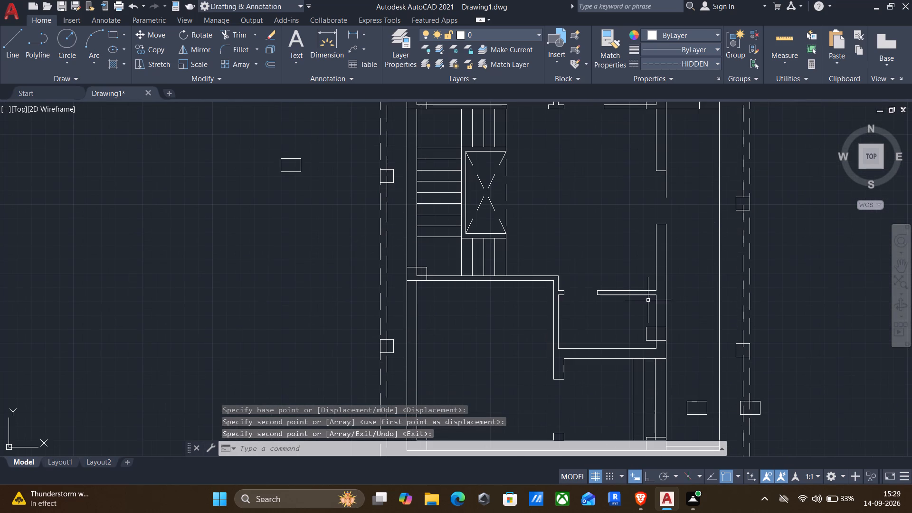
{"action": "left_click", "coordinate": [635, 319]}
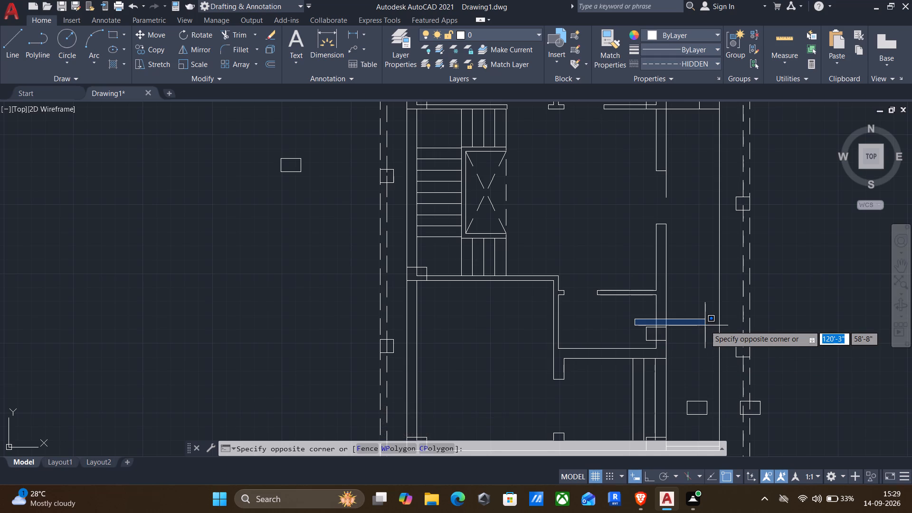
{"action": "left_click", "coordinate": [690, 354]}
{"action": "key", "text": "m"}
{"action": "key", "text": "Return"}
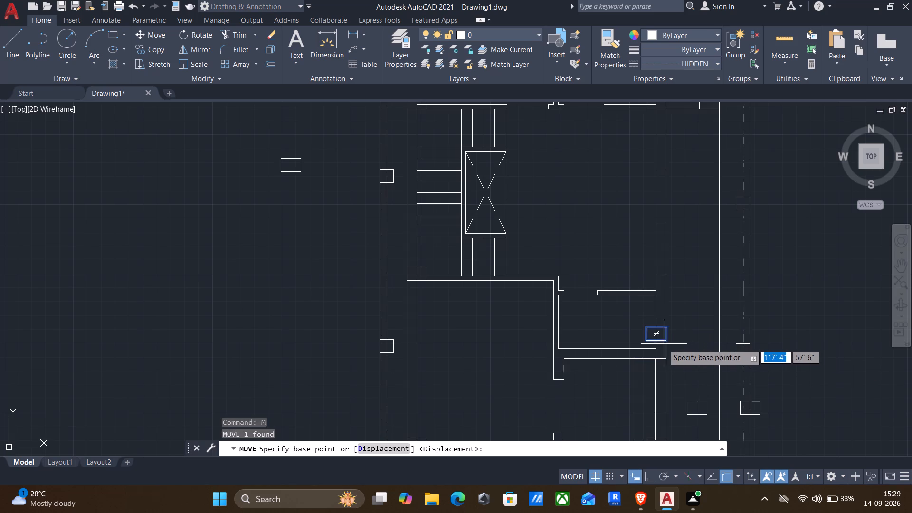
{"action": "left_click", "coordinate": [664, 343]}
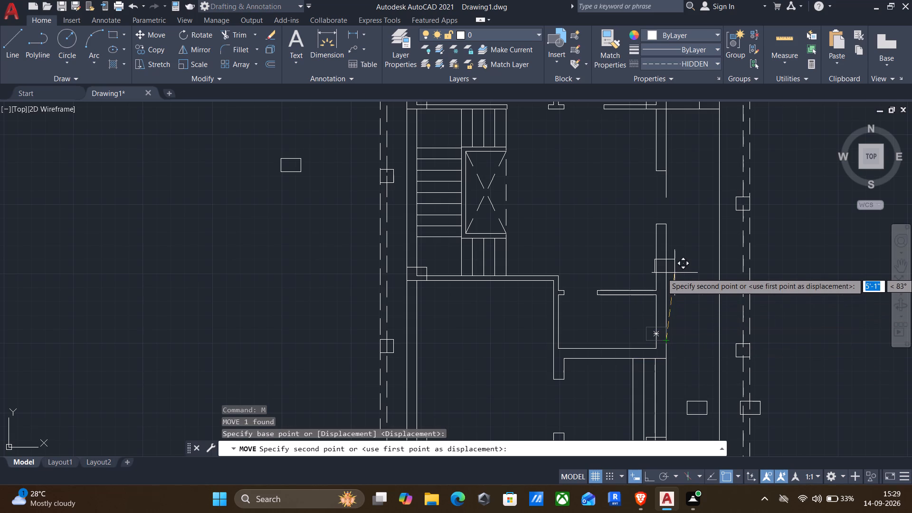
{"action": "key", "text": "F8"}
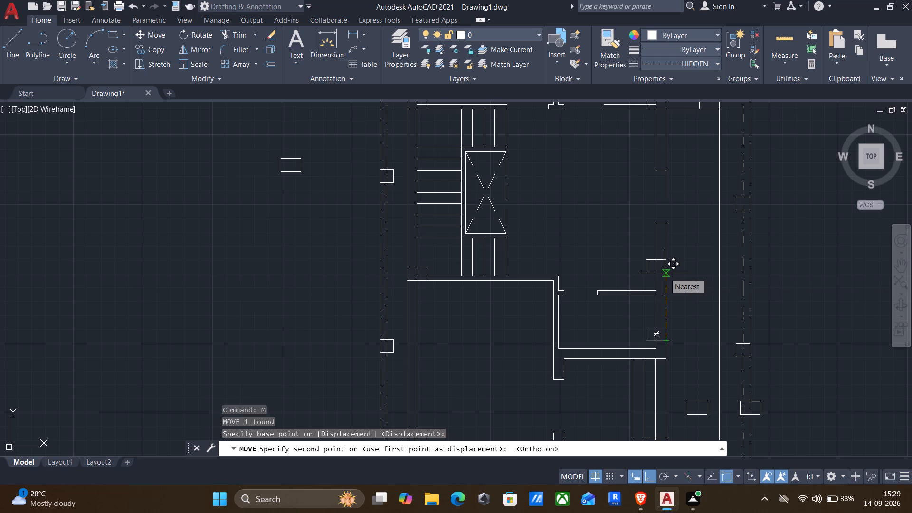
{"action": "left_click", "coordinate": [665, 275]}
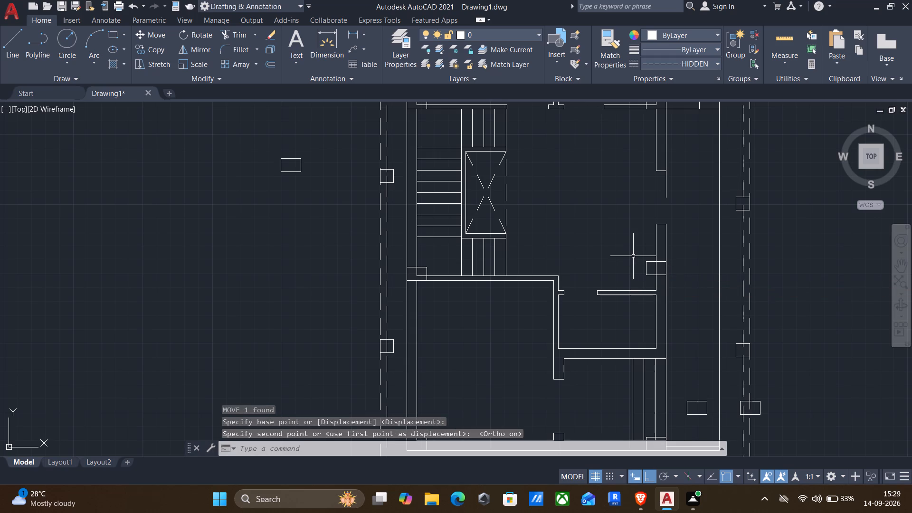
Copy the moved column by its southeast corner 4'-0" east onto the east passage's outer wall.
{"action": "left_click", "coordinate": [633, 256]}
{"action": "left_click", "coordinate": [683, 295]}
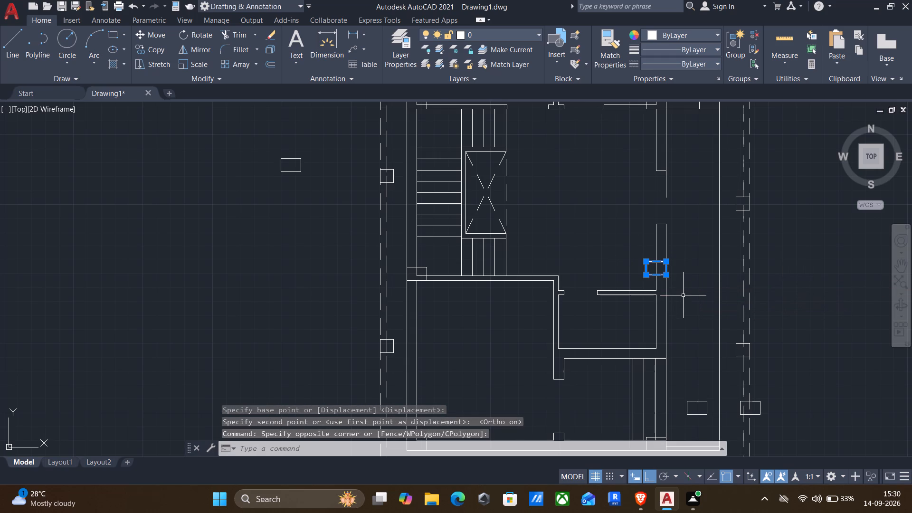
{"action": "key", "text": "c"}
{"action": "key", "text": "o"}
{"action": "key", "text": "Return"}
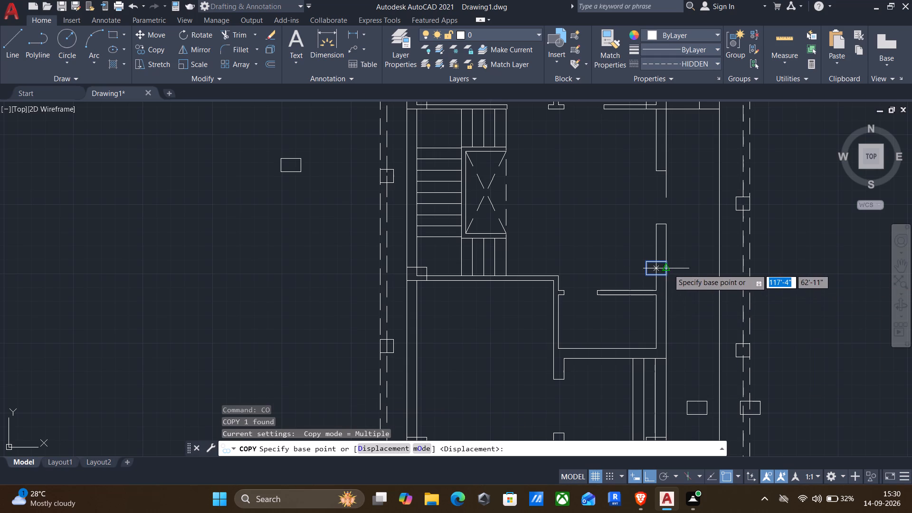
{"action": "left_click", "coordinate": [665, 277]}
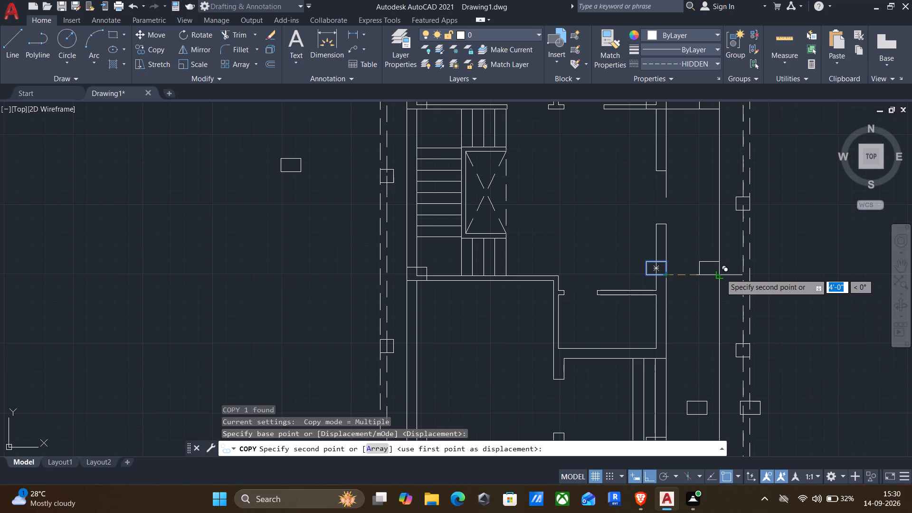
{"action": "left_click", "coordinate": [721, 274]}
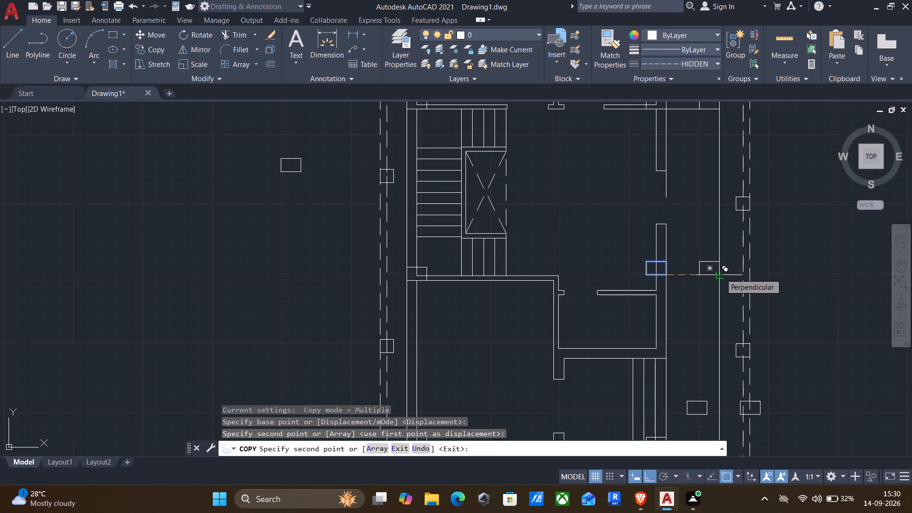
{"action": "key", "text": "Escape"}
Delete the loose rectangle near the south end of the east passage.
{"action": "middle_click_drag", "start_coordinate": [715, 309], "coordinate": [718, 284]}
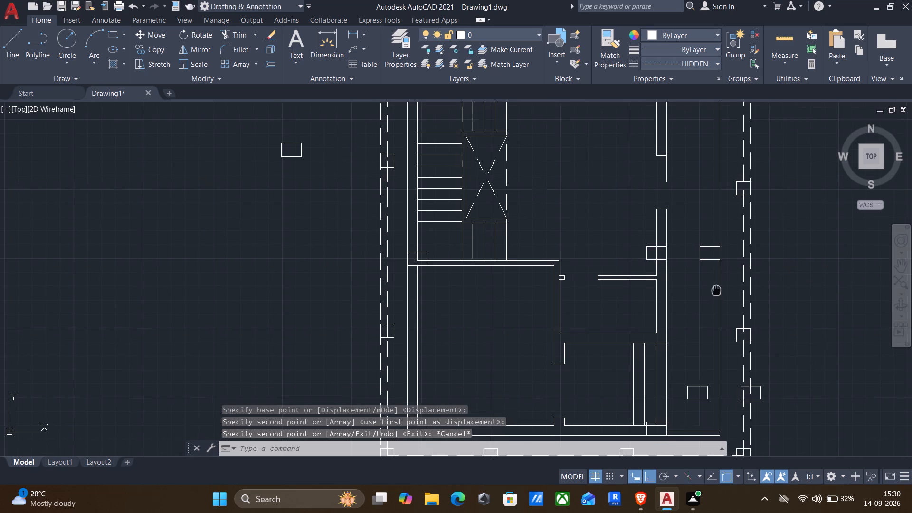
{"action": "middle_click_drag", "start_coordinate": [718, 284], "coordinate": [721, 267]}
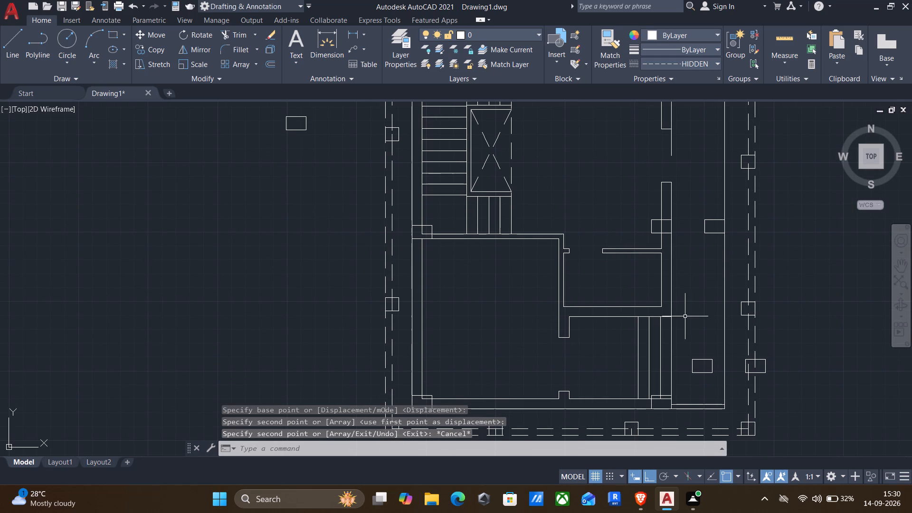
{"action": "middle_click_drag", "start_coordinate": [685, 319], "coordinate": [687, 303]}
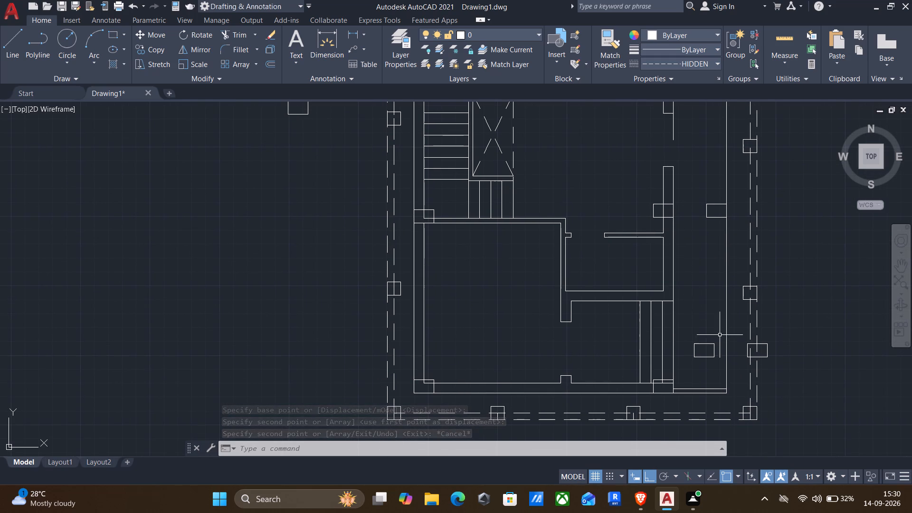
{"action": "left_click", "coordinate": [708, 354]}
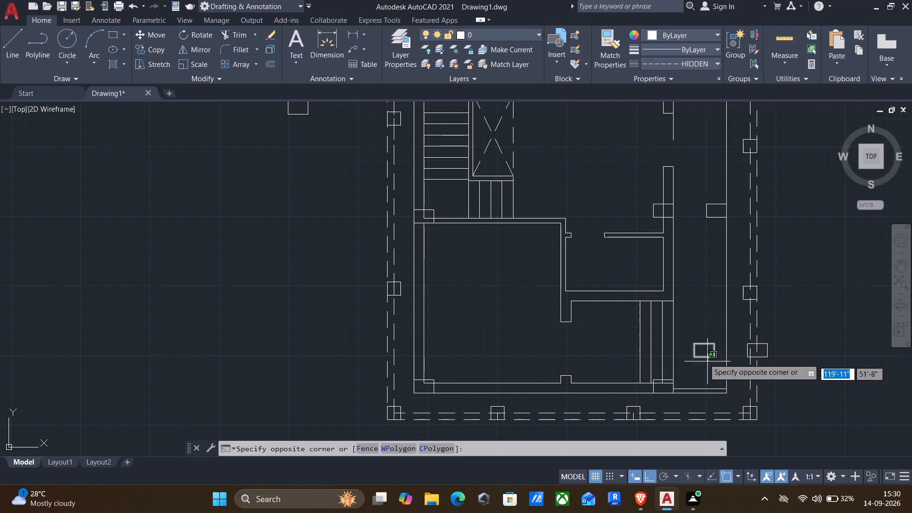
{"action": "left_click", "coordinate": [688, 323]}
{"action": "key", "text": "Delete"}
Copy the column at the northeast room's southeast corner by its northeast corner up to that room's outer northeast corner.
{"action": "scroll", "coordinate": [705, 337], "scroll_direction": "down", "scroll_amount": 2}
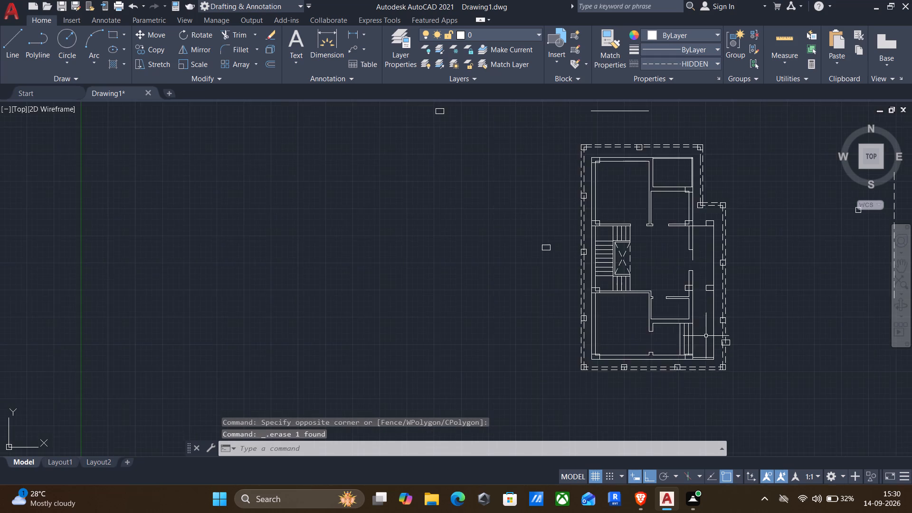
{"action": "scroll", "coordinate": [705, 327], "scroll_direction": "down", "scroll_amount": 1}
{"action": "middle_click_drag", "start_coordinate": [705, 327], "coordinate": [679, 349]}
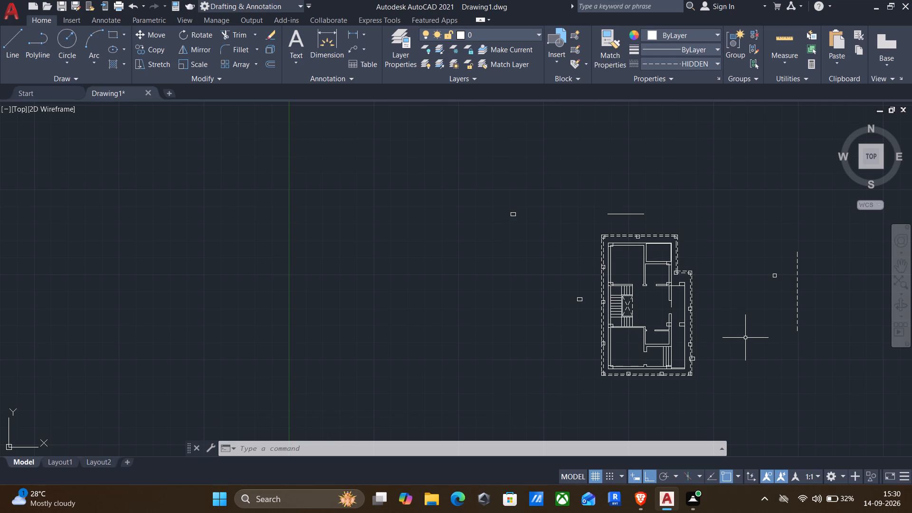
{"action": "scroll", "coordinate": [690, 293], "scroll_direction": "up", "scroll_amount": 3}
{"action": "left_click", "coordinate": [571, 187]}
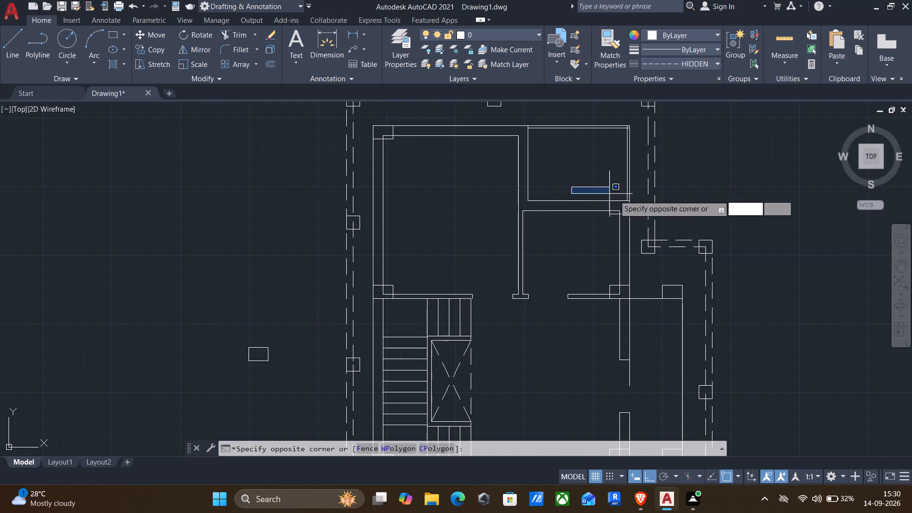
{"action": "left_click", "coordinate": [634, 229]}
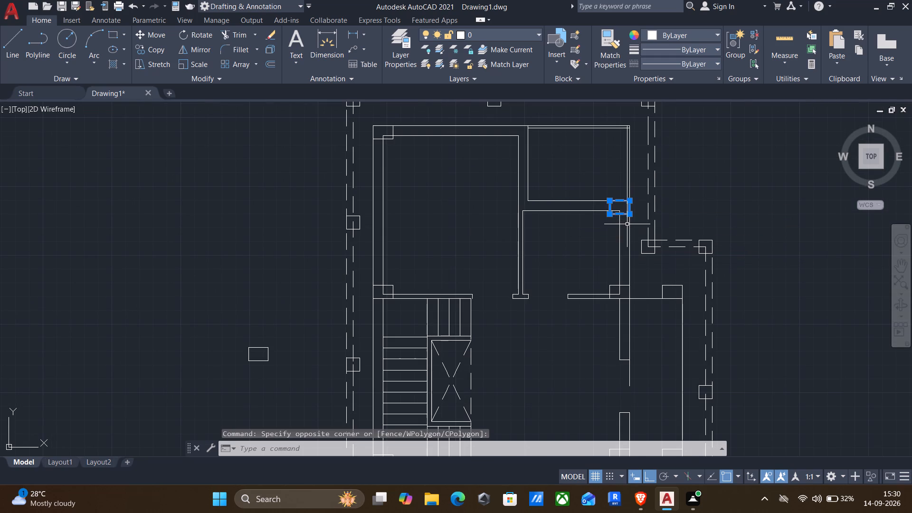
{"action": "type", "text": "co"}
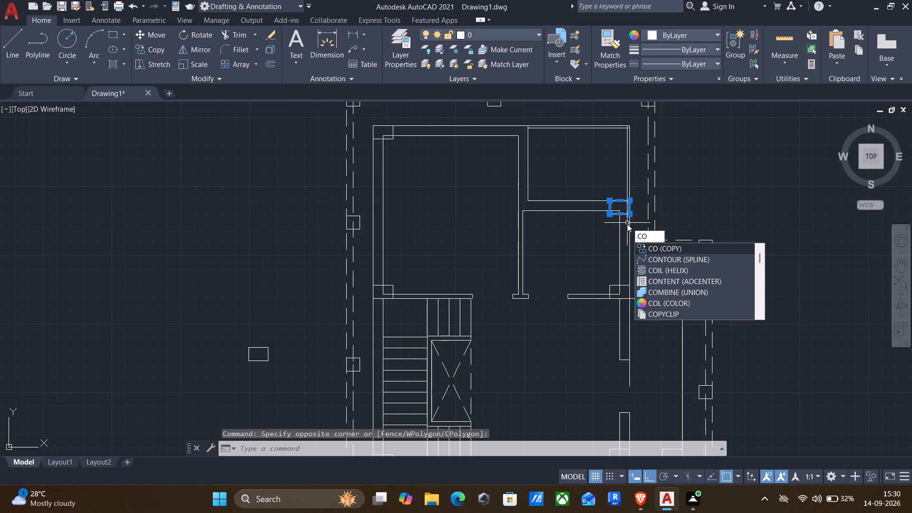
{"action": "key", "text": "Return"}
{"action": "scroll", "coordinate": [626, 203], "scroll_direction": "up", "scroll_amount": 3}
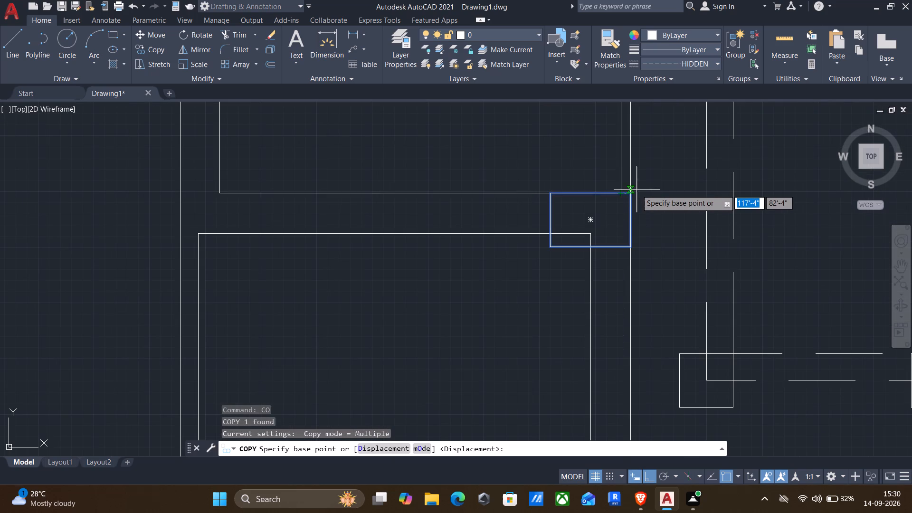
{"action": "left_click", "coordinate": [630, 194]}
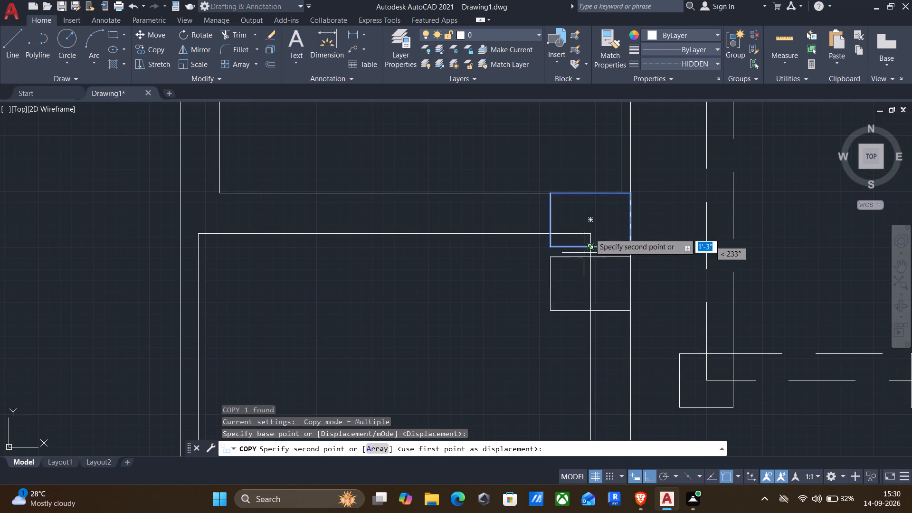
{"action": "middle_click_drag", "start_coordinate": [587, 233], "coordinate": [565, 414]}
{"action": "scroll", "coordinate": [565, 414], "scroll_direction": "up", "scroll_amount": 1}
{"action": "scroll", "coordinate": [539, 331], "scroll_direction": "down", "scroll_amount": 1}
{"action": "middle_click_drag", "start_coordinate": [570, 244], "coordinate": [568, 266]}
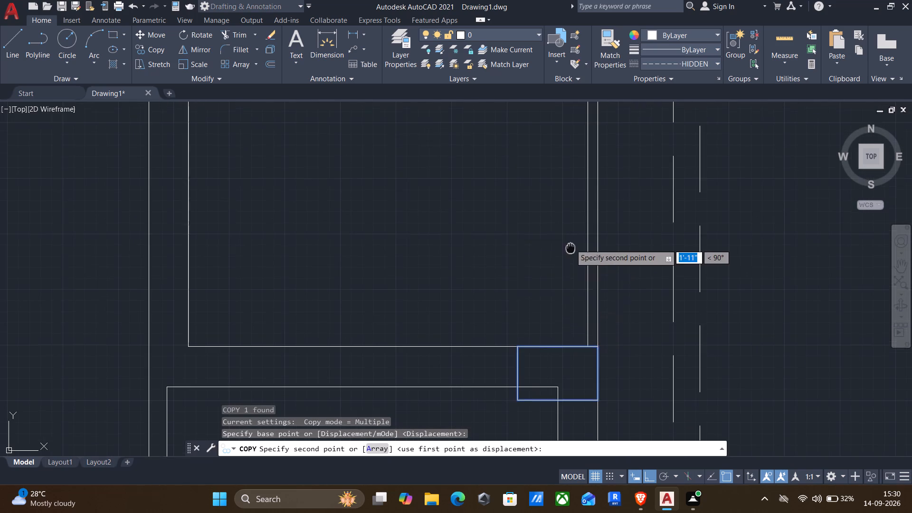
{"action": "middle_click_drag", "start_coordinate": [568, 266], "coordinate": [581, 512]}
{"action": "scroll", "coordinate": [592, 394], "scroll_direction": "up", "scroll_amount": 2}
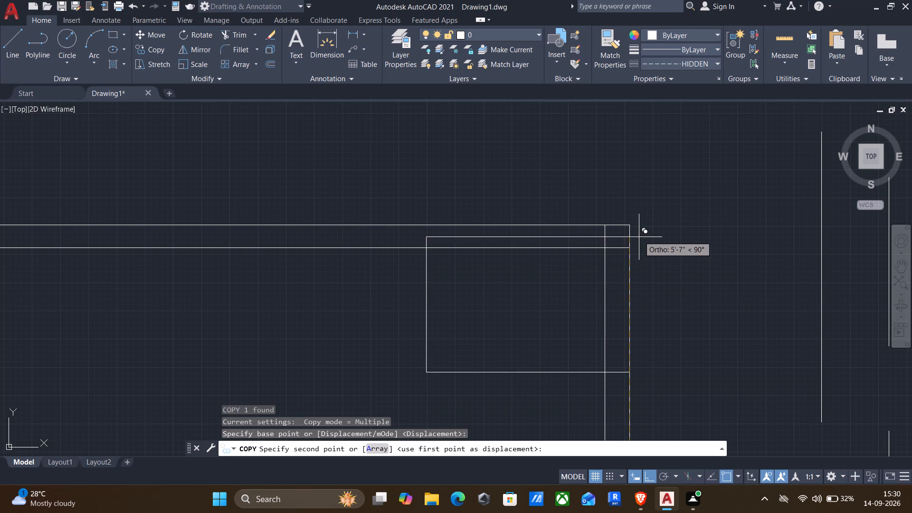
{"action": "left_click", "coordinate": [628, 223]}
{"action": "scroll", "coordinate": [626, 230], "scroll_direction": "down", "scroll_amount": 2}
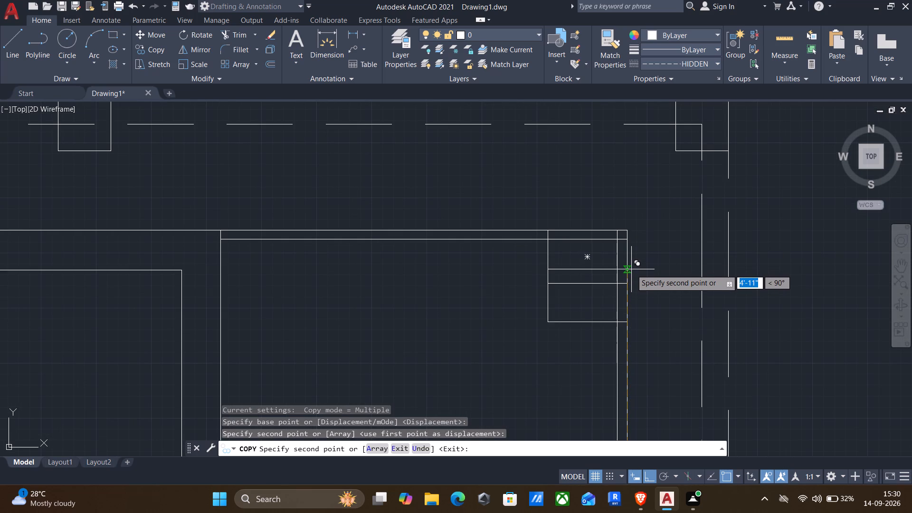
{"action": "key", "text": "Escape"}
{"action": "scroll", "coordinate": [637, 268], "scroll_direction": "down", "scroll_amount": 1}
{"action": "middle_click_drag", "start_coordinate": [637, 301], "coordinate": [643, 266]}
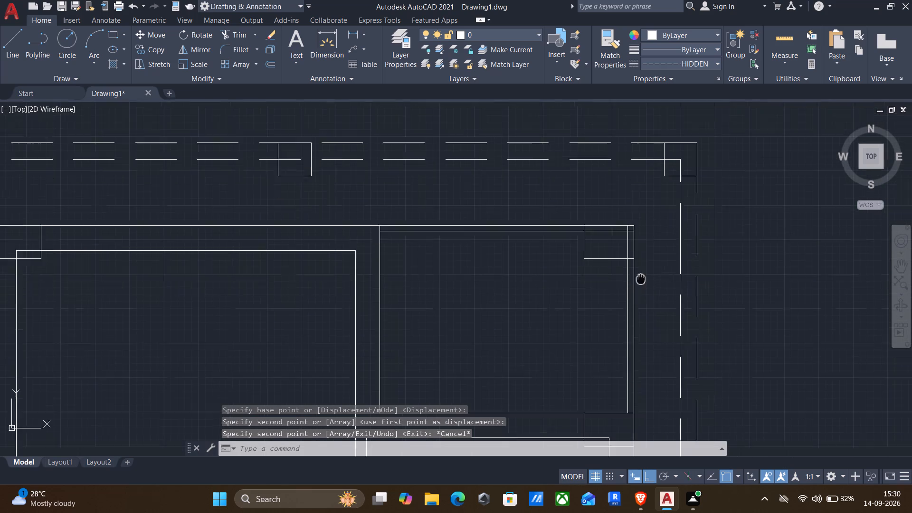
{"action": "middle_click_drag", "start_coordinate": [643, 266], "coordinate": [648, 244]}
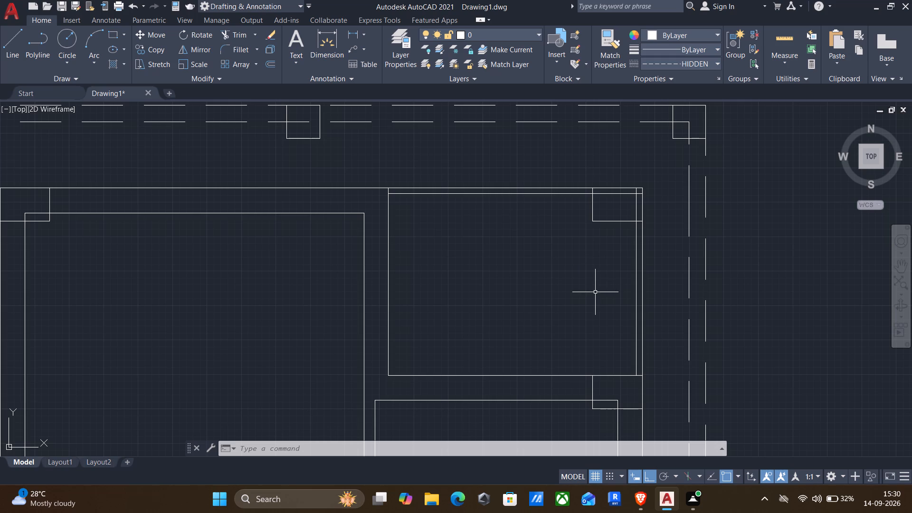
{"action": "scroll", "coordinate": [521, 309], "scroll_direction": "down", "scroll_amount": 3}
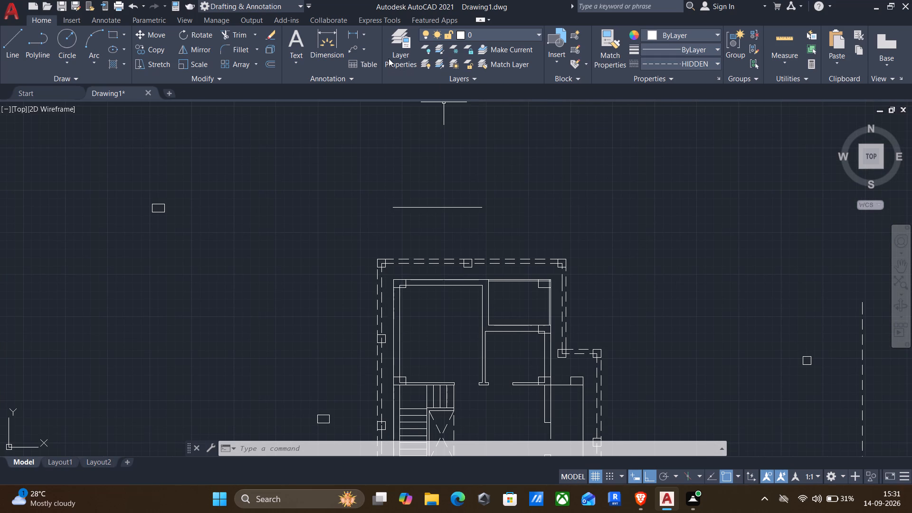
Set the Standard dimension style's primary units to Engineering format with 0'-0.0" precision.
{"action": "type", "text": "dim"}
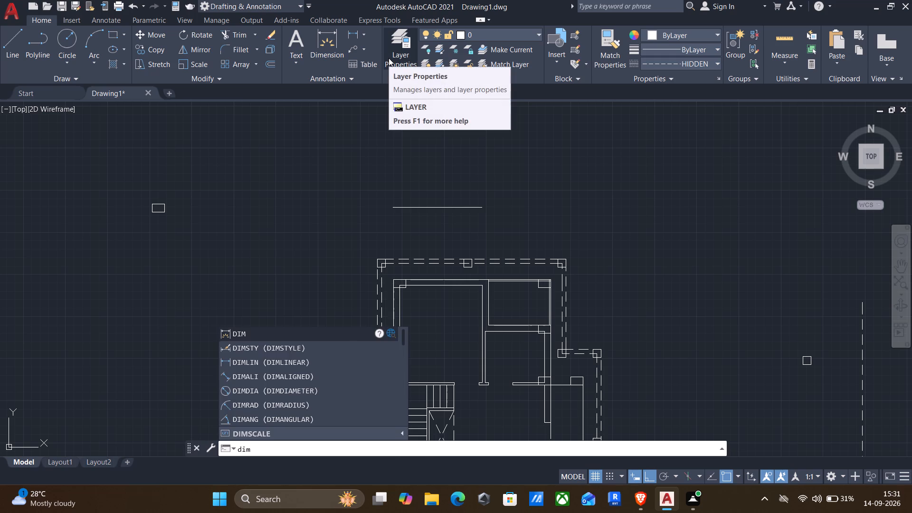
{"action": "left_click", "coordinate": [301, 351]}
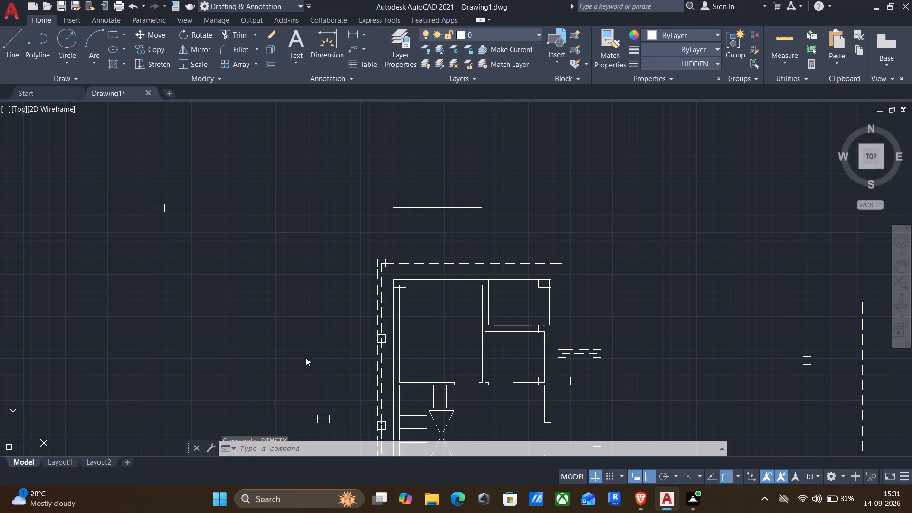
{"action": "left_click", "coordinate": [590, 218]}
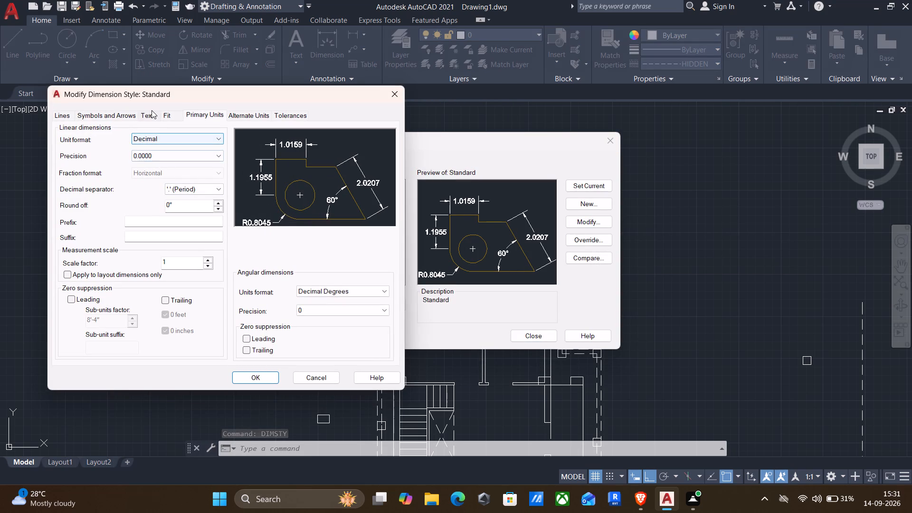
{"action": "left_click", "coordinate": [159, 140]}
{"action": "left_click", "coordinate": [160, 165]}
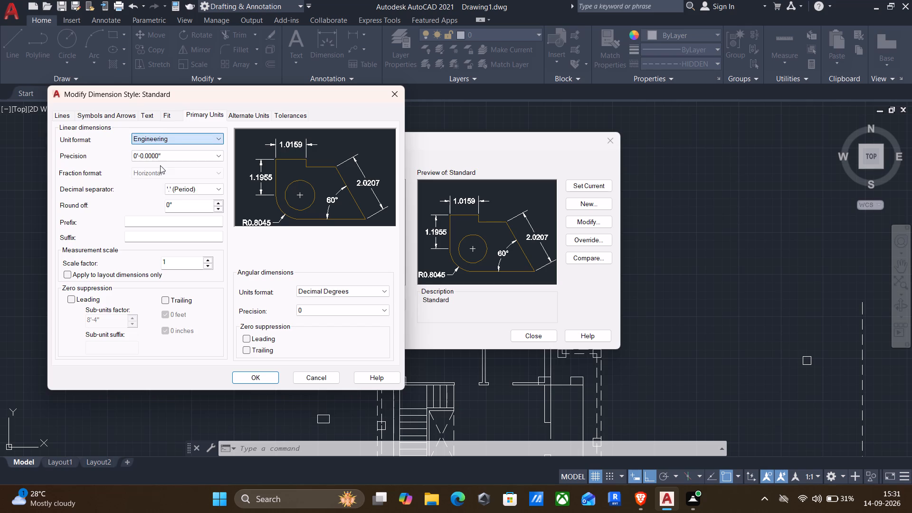
{"action": "left_click", "coordinate": [156, 155]}
{"action": "left_click", "coordinate": [155, 173]}
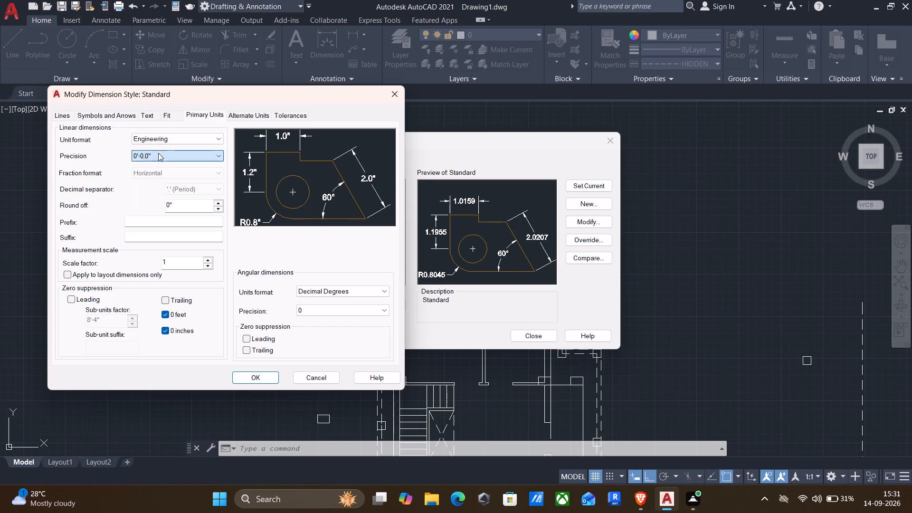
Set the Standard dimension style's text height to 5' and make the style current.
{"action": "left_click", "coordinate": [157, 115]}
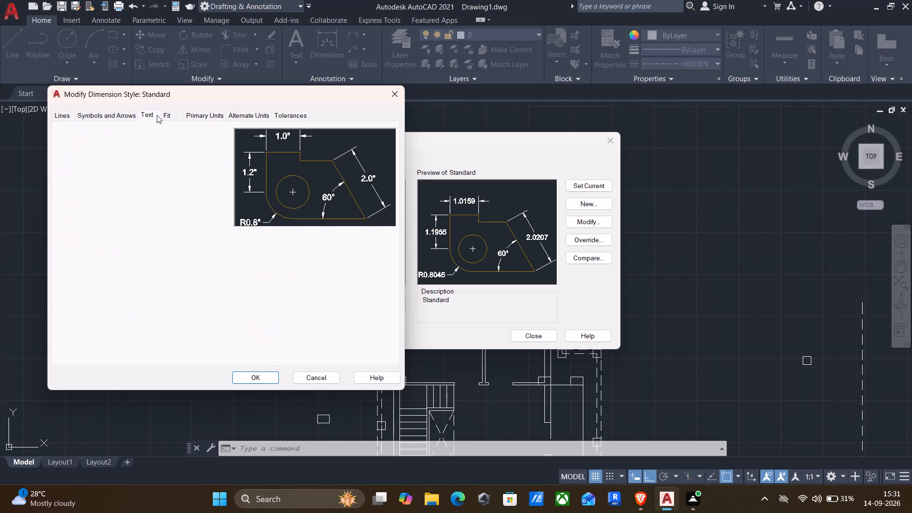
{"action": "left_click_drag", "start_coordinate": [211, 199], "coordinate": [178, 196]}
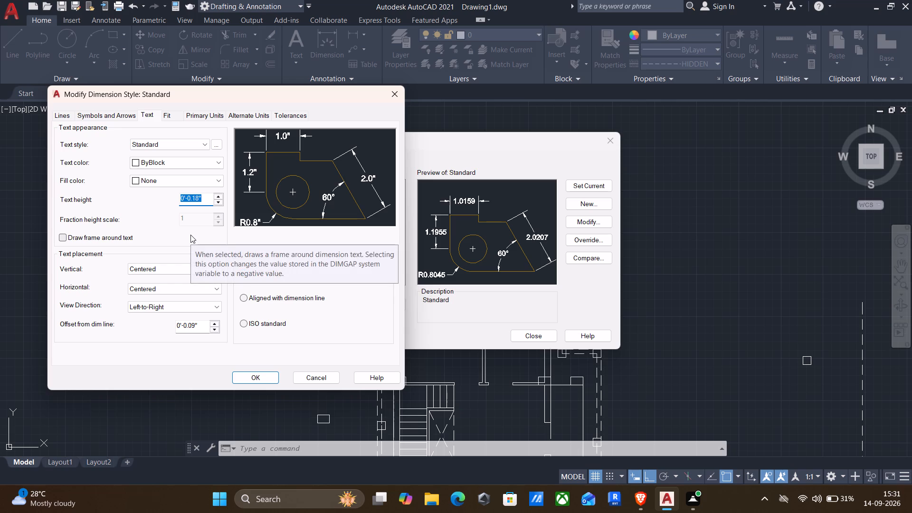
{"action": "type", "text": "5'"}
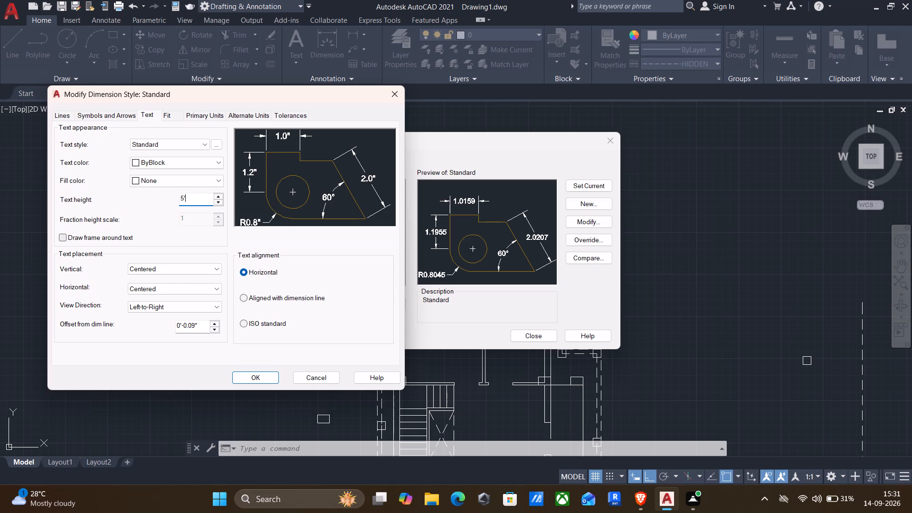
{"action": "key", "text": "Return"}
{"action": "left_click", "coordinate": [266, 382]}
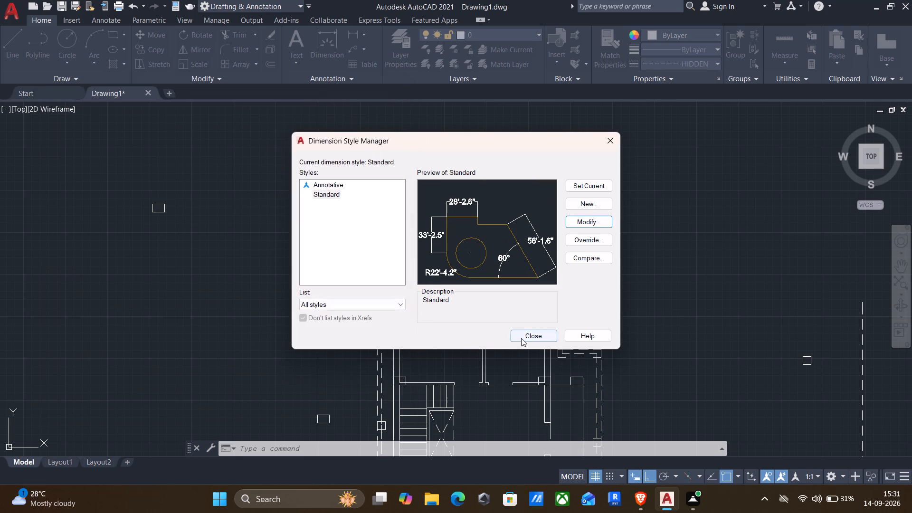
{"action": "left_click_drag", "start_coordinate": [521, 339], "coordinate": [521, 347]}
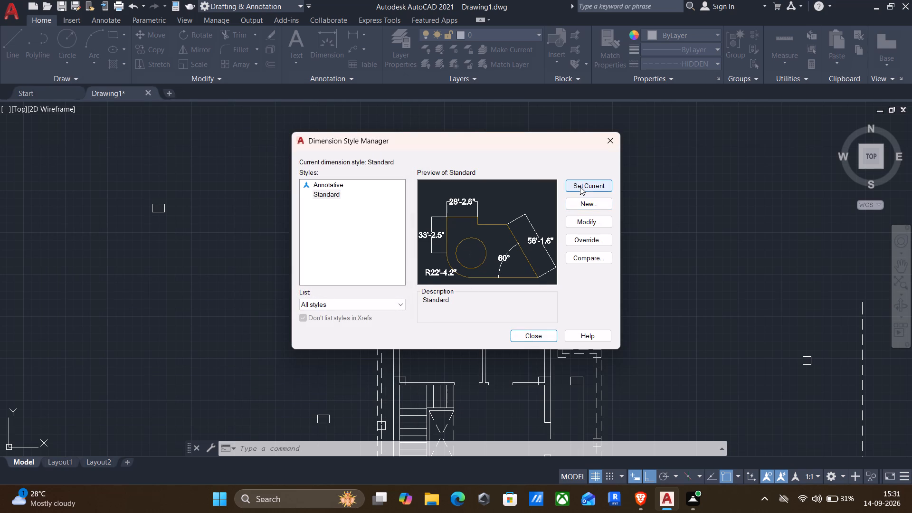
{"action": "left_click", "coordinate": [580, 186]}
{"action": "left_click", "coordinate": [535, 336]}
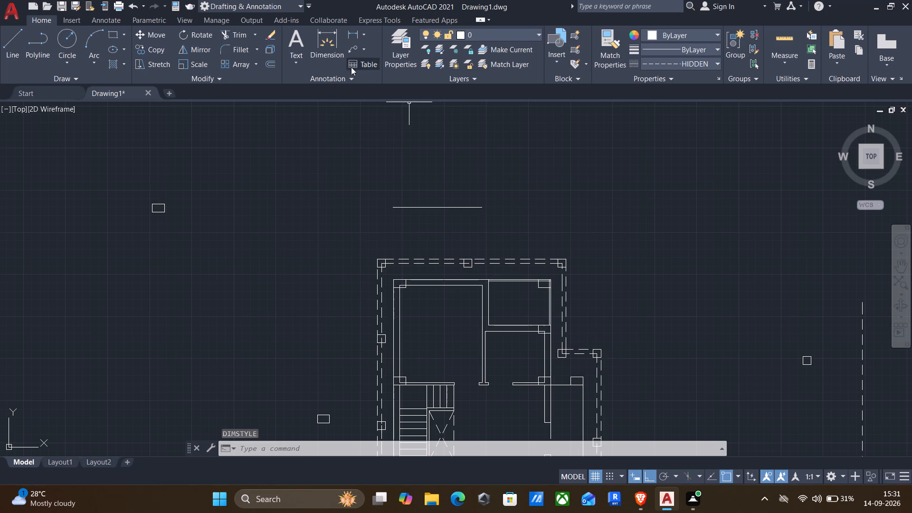
Add a linear dimension across the dashed outline's north side, between its outer northwest and northeast corners, placed north of the plan.
{"action": "left_click", "coordinate": [348, 33]}
{"action": "scroll", "coordinate": [359, 273], "scroll_direction": "up", "scroll_amount": 3}
{"action": "left_click", "coordinate": [423, 211]}
{"action": "scroll", "coordinate": [441, 225], "scroll_direction": "down", "scroll_amount": 3}
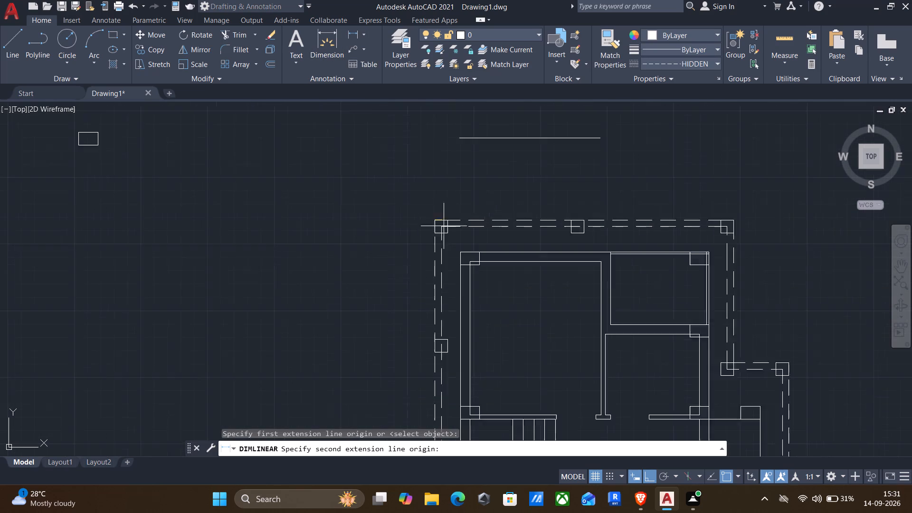
{"action": "scroll", "coordinate": [638, 229], "scroll_direction": "up", "scroll_amount": 3}
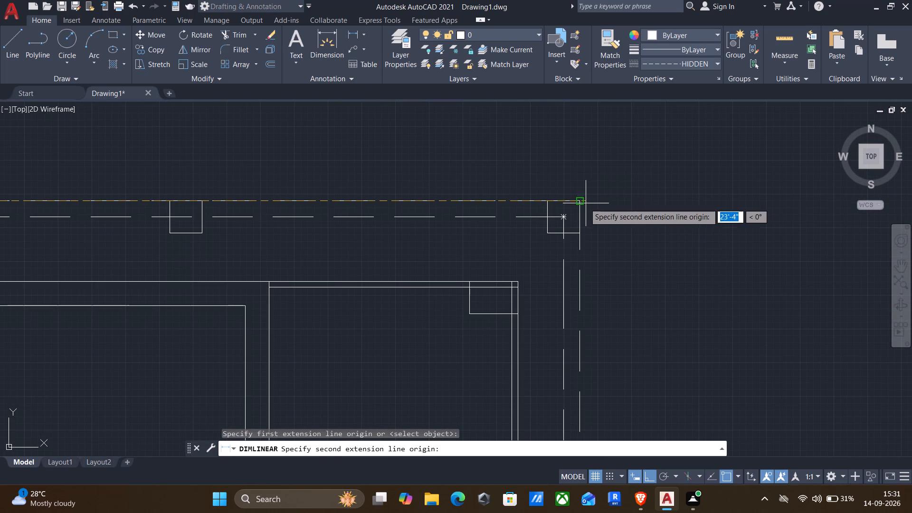
{"action": "left_click", "coordinate": [583, 202]}
{"action": "scroll", "coordinate": [574, 181], "scroll_direction": "down", "scroll_amount": 1}
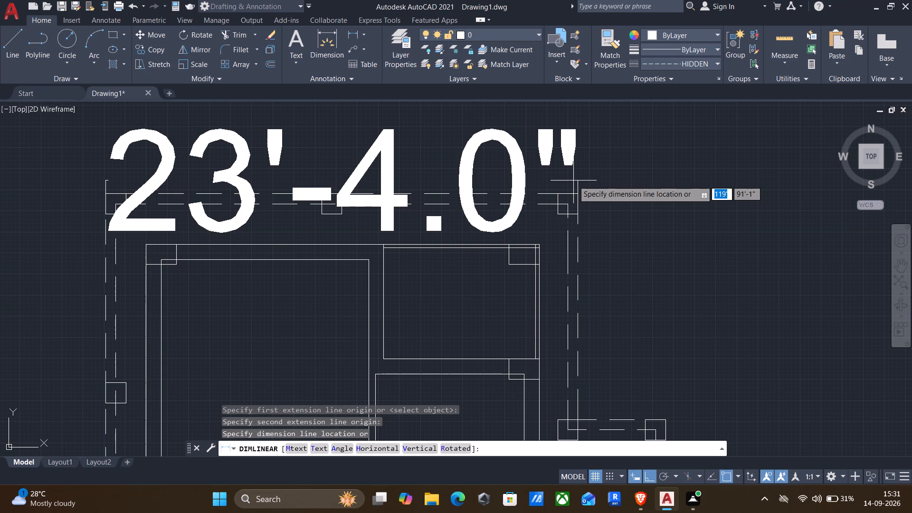
{"action": "middle_click_drag", "start_coordinate": [560, 191], "coordinate": [555, 202]}
{"action": "middle_click_drag", "start_coordinate": [550, 217], "coordinate": [560, 309]}
{"action": "scroll", "coordinate": [560, 309], "scroll_direction": "down", "scroll_amount": 1}
{"action": "middle_click", "coordinate": [560, 309]}
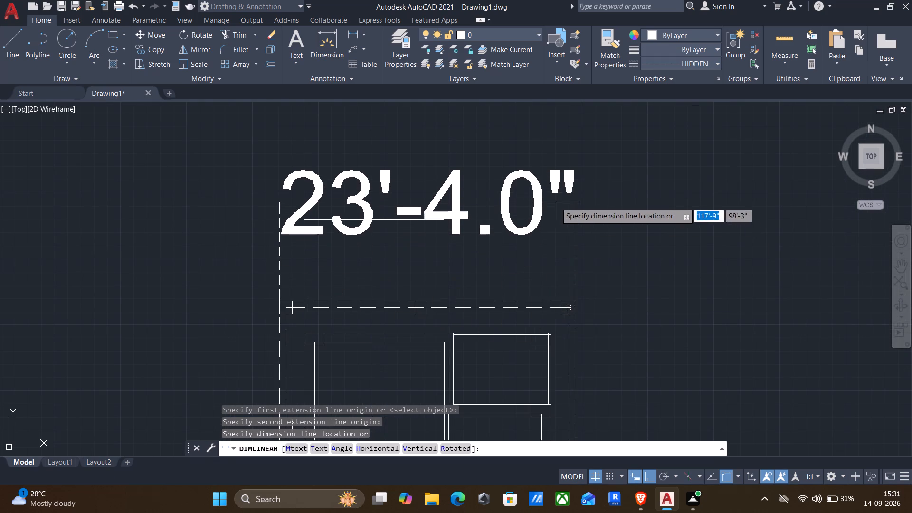
{"action": "left_click", "coordinate": [556, 202]}
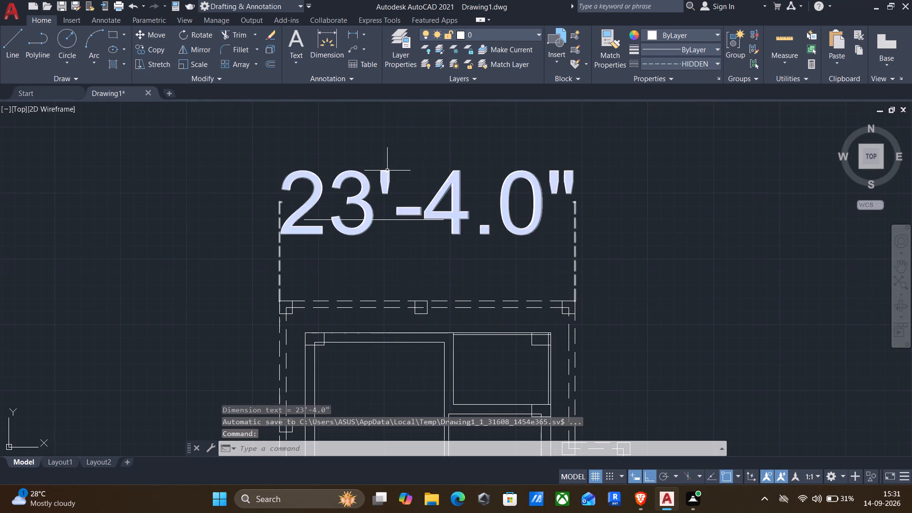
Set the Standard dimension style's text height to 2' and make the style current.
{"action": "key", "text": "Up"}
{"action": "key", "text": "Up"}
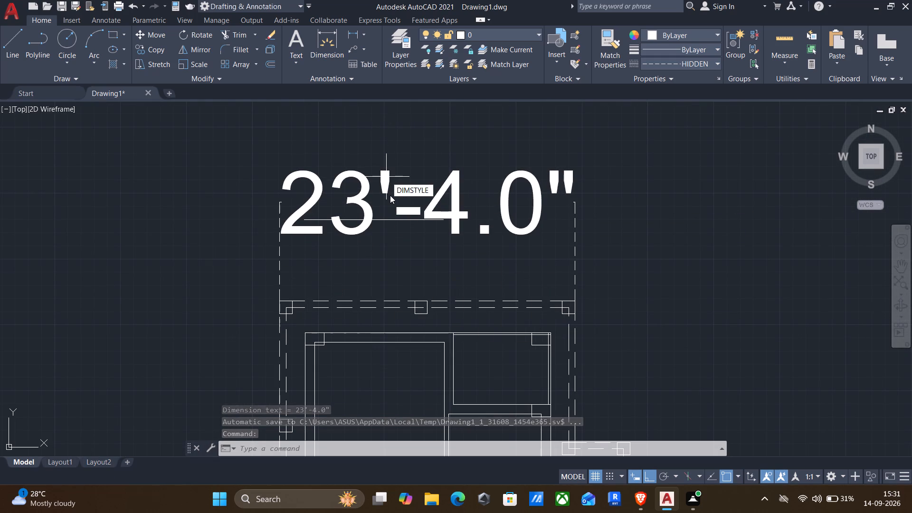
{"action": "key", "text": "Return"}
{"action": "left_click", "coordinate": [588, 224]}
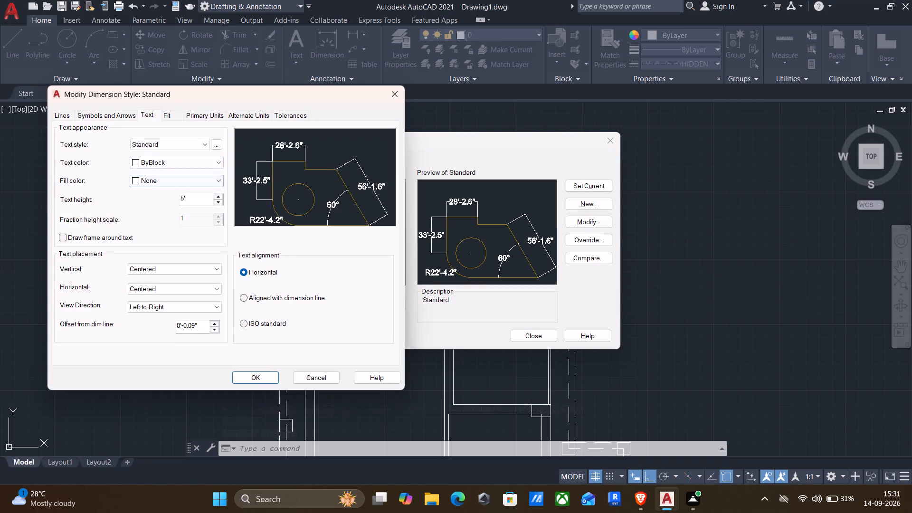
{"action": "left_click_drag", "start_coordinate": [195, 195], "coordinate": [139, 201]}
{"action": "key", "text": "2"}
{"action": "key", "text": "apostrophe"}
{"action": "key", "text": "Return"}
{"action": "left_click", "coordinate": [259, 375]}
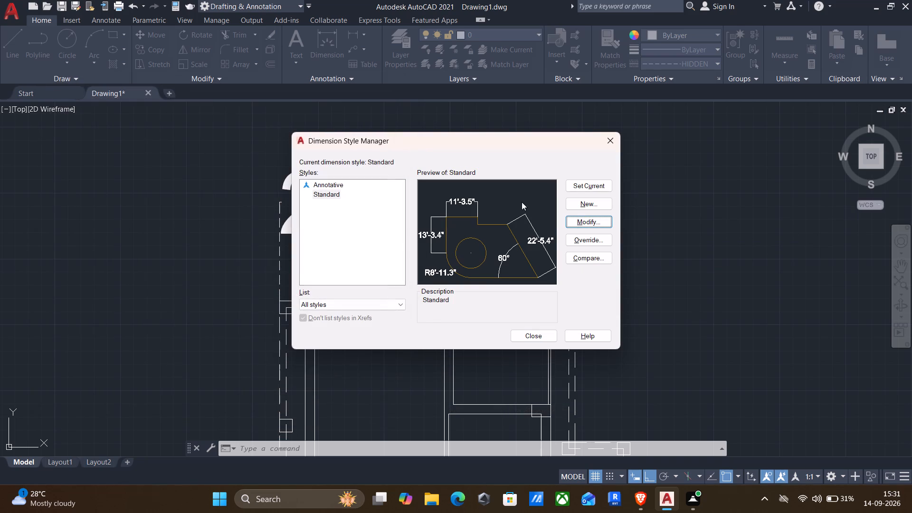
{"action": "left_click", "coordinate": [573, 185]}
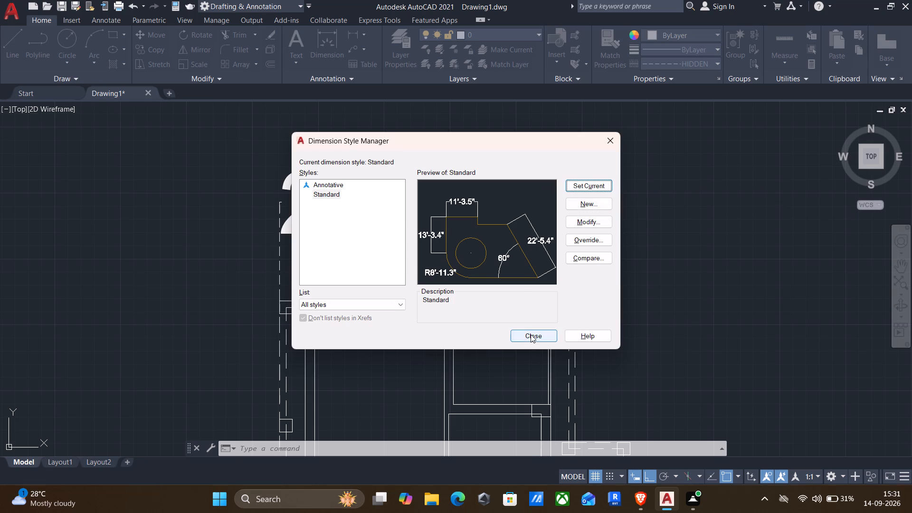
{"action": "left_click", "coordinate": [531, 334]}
Set the Standard dimension style's text height to 1' and make the style current.
{"action": "scroll", "coordinate": [333, 203], "scroll_direction": "down", "scroll_amount": 2}
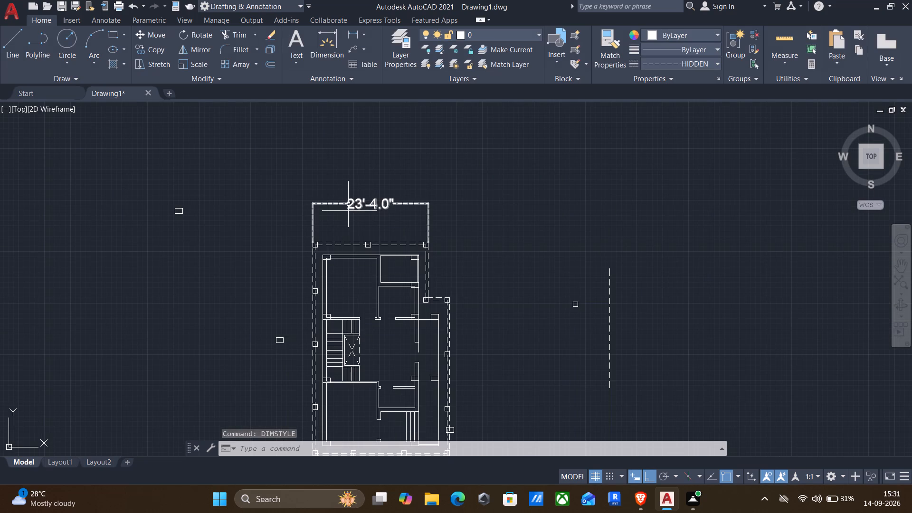
{"action": "key", "text": "Return"}
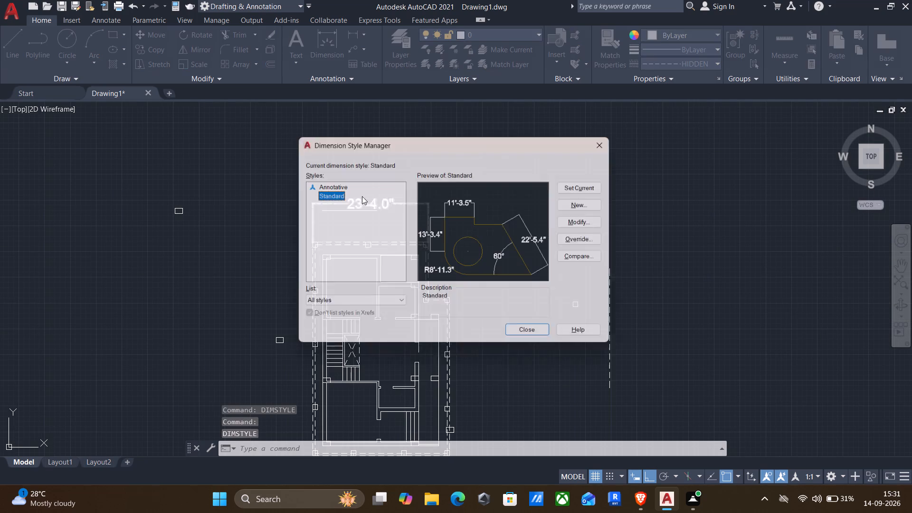
{"action": "left_click", "coordinate": [589, 226]}
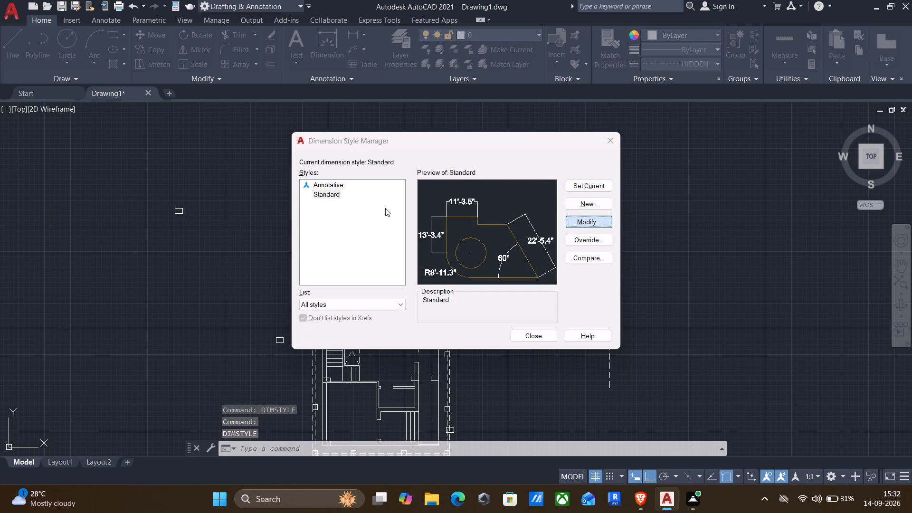
{"action": "left_click_drag", "start_coordinate": [185, 200], "coordinate": [41, 166]}
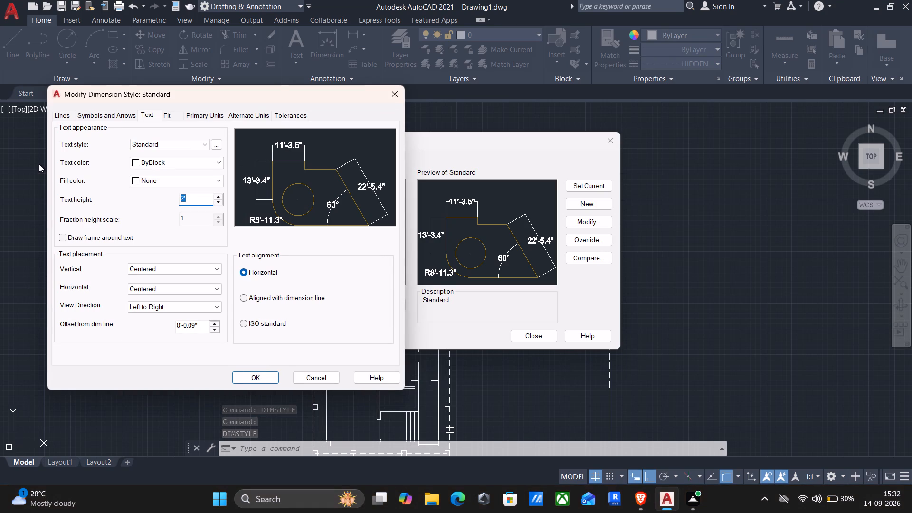
{"action": "key", "text": "1"}
{"action": "key", "text": "apostrophe"}
{"action": "key", "text": "Return"}
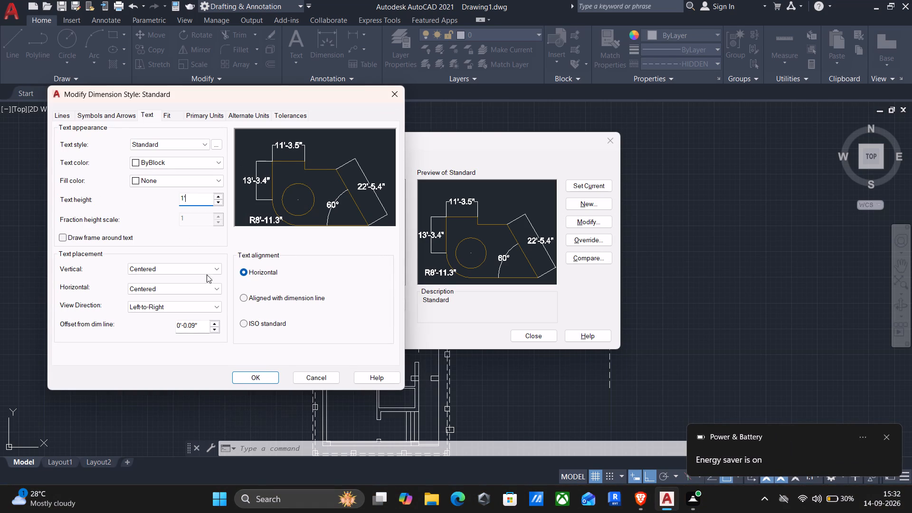
{"action": "left_click", "coordinate": [245, 376]}
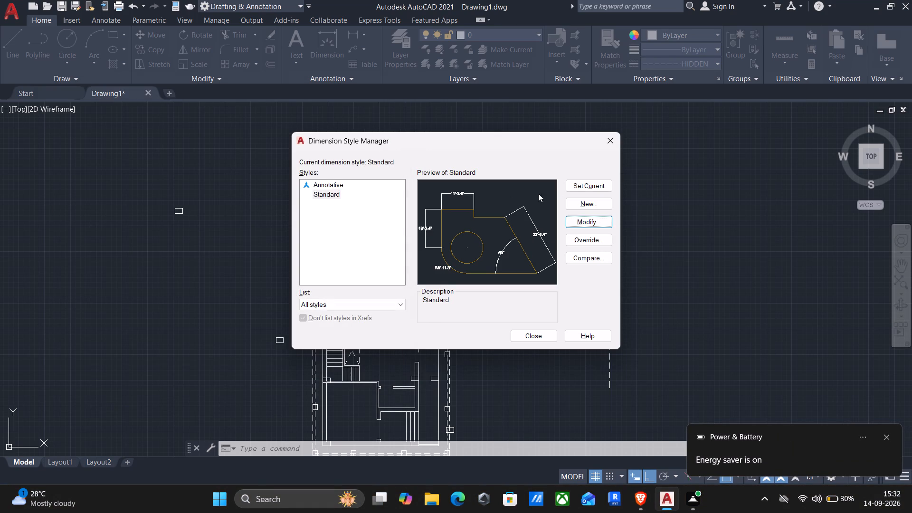
{"action": "left_click", "coordinate": [571, 185]}
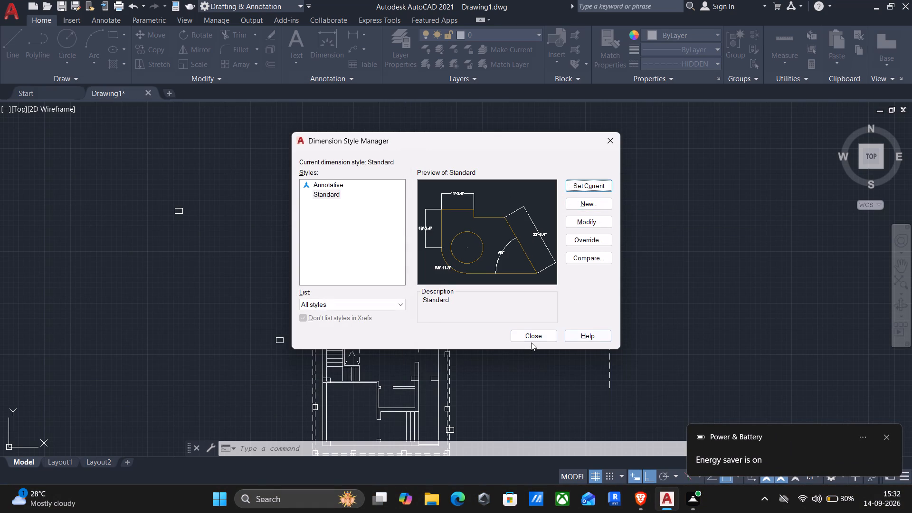
{"action": "left_click", "coordinate": [525, 336]}
Delete the loose horizontal line just below the north overall dimension.
{"action": "middle_click_drag", "start_coordinate": [369, 282], "coordinate": [376, 251]}
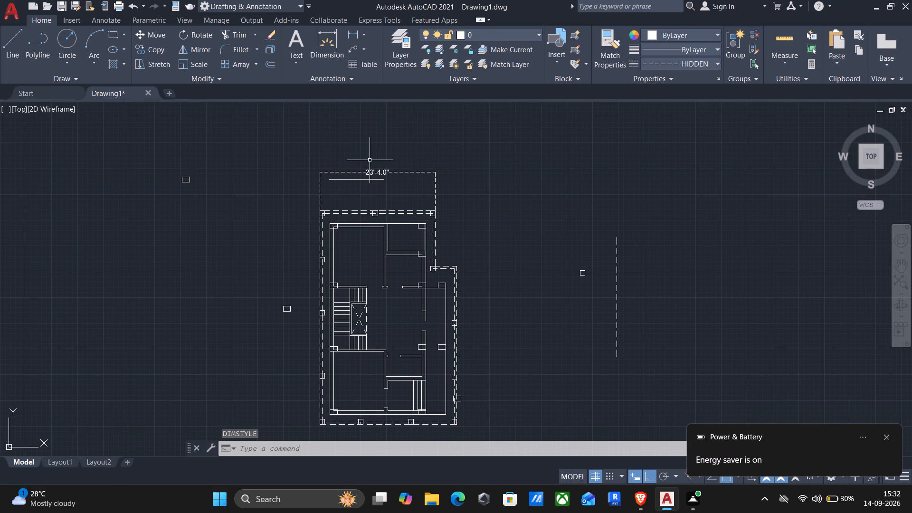
{"action": "scroll", "coordinate": [358, 174], "scroll_direction": "up", "scroll_amount": 2}
{"action": "left_click", "coordinate": [351, 189]}
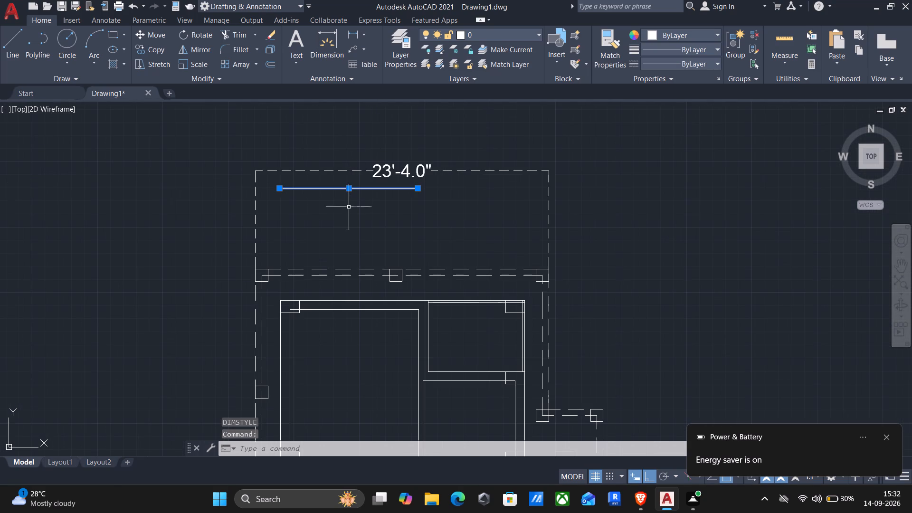
{"action": "key", "text": "Delete"}
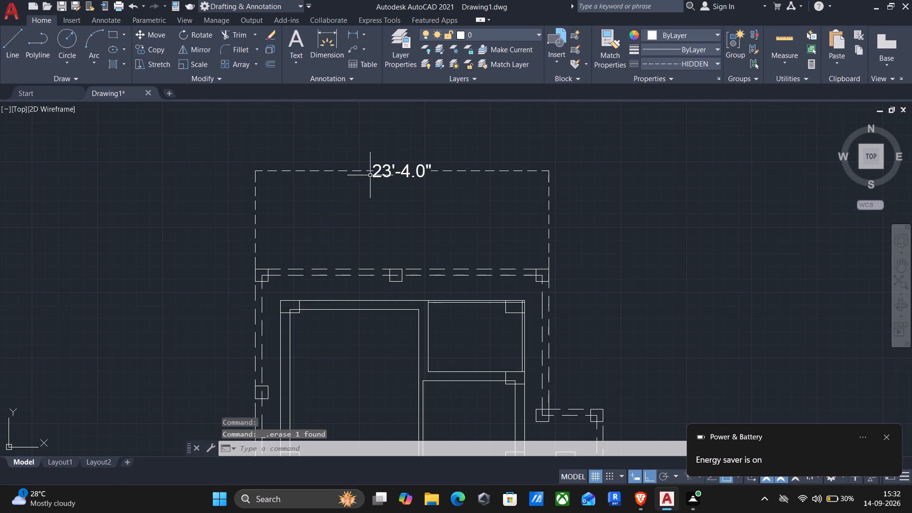
Set the current linetype for new objects to ByLayer.
{"action": "left_click", "coordinate": [699, 65]}
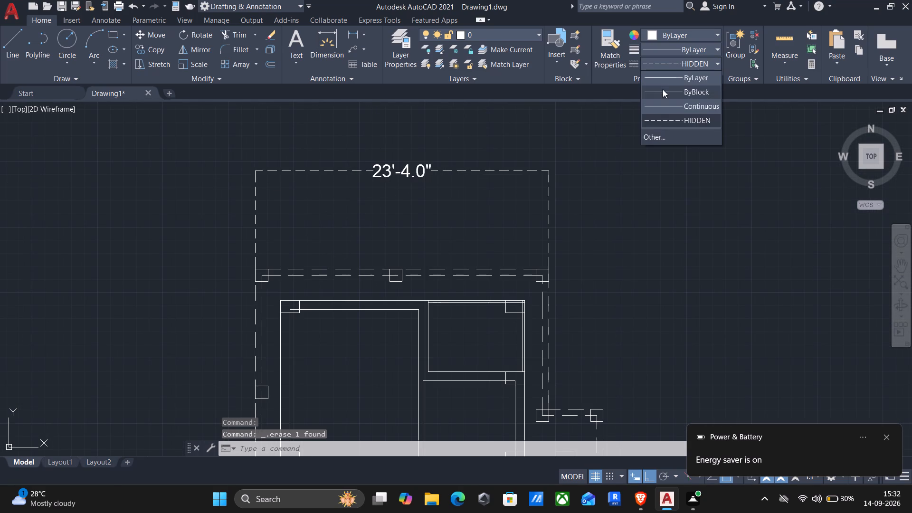
{"action": "left_click", "coordinate": [663, 78]}
Add a linear dimension along the full west side of the dashed outer boundary, placed just outside it.
{"action": "scroll", "coordinate": [535, 150], "scroll_direction": "down", "scroll_amount": 2}
{"action": "middle_click_drag", "start_coordinate": [475, 209], "coordinate": [517, 132]}
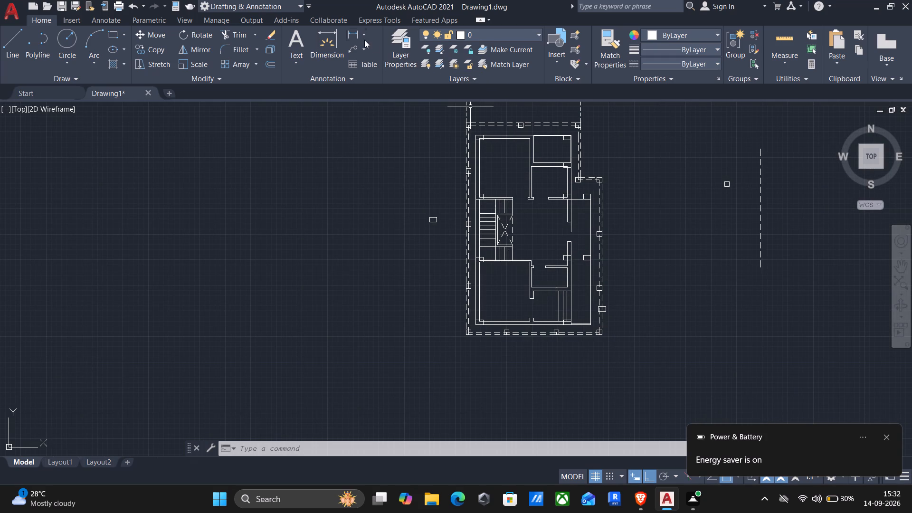
{"action": "left_click", "coordinate": [352, 35]}
{"action": "scroll", "coordinate": [461, 344], "scroll_direction": "up", "scroll_amount": 3}
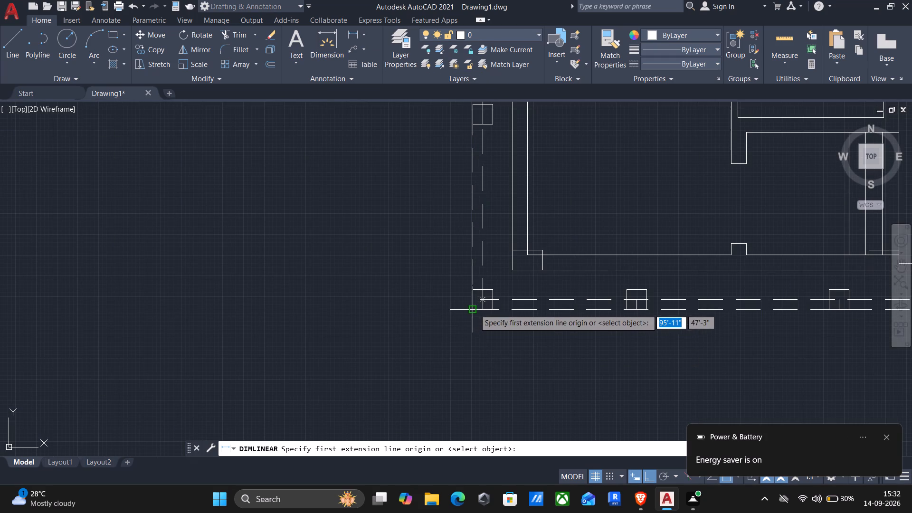
{"action": "left_click", "coordinate": [472, 308]}
{"action": "middle_click_drag", "start_coordinate": [451, 226], "coordinate": [407, 418]}
{"action": "middle_click_drag", "start_coordinate": [422, 263], "coordinate": [415, 275]}
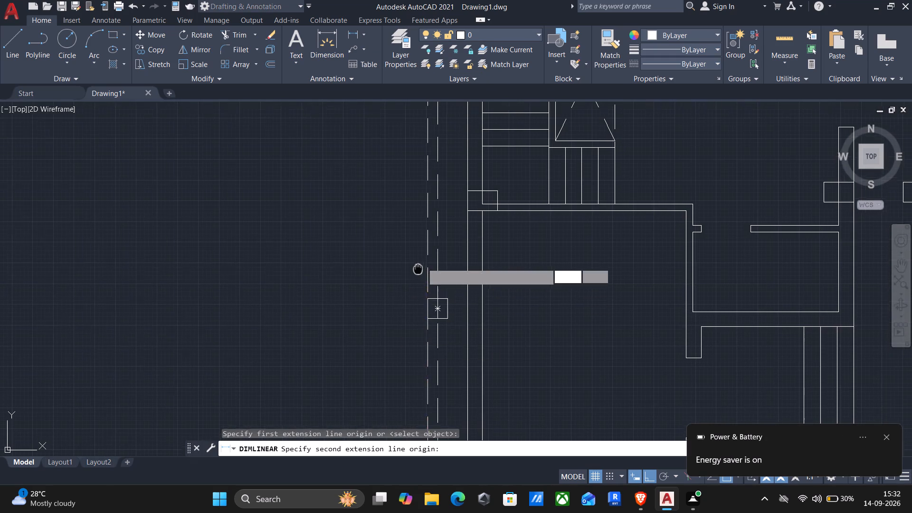
{"action": "middle_click_drag", "start_coordinate": [415, 275], "coordinate": [420, 419]}
{"action": "scroll", "coordinate": [451, 284], "scroll_direction": "down", "scroll_amount": 2}
{"action": "middle_click_drag", "start_coordinate": [435, 113], "coordinate": [439, 275]}
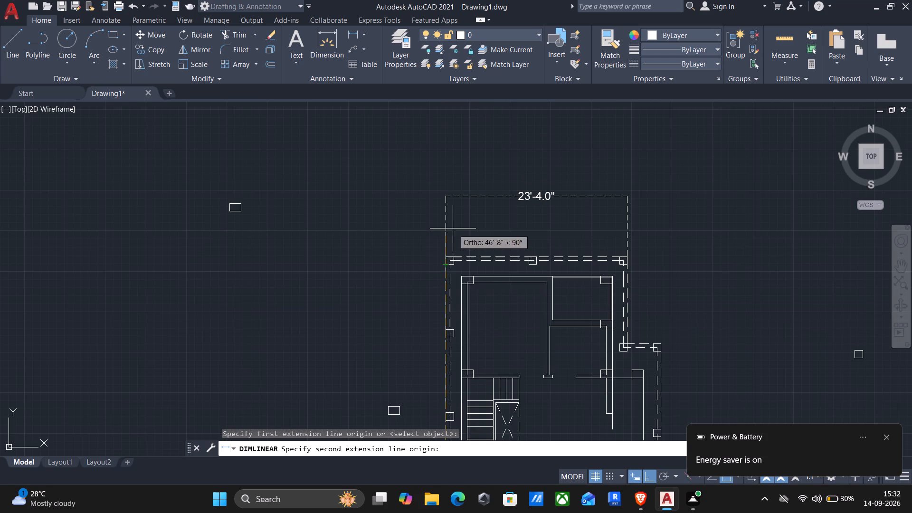
{"action": "scroll", "coordinate": [439, 268], "scroll_direction": "up", "scroll_amount": 3}
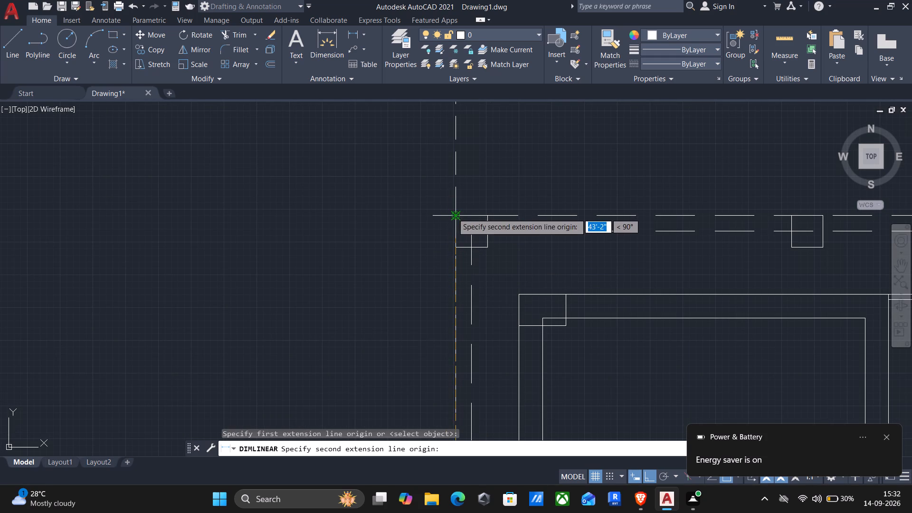
{"action": "left_click", "coordinate": [453, 214]}
{"action": "scroll", "coordinate": [442, 226], "scroll_direction": "down", "scroll_amount": 2}
{"action": "middle_click_drag", "start_coordinate": [413, 264], "coordinate": [418, 169]}
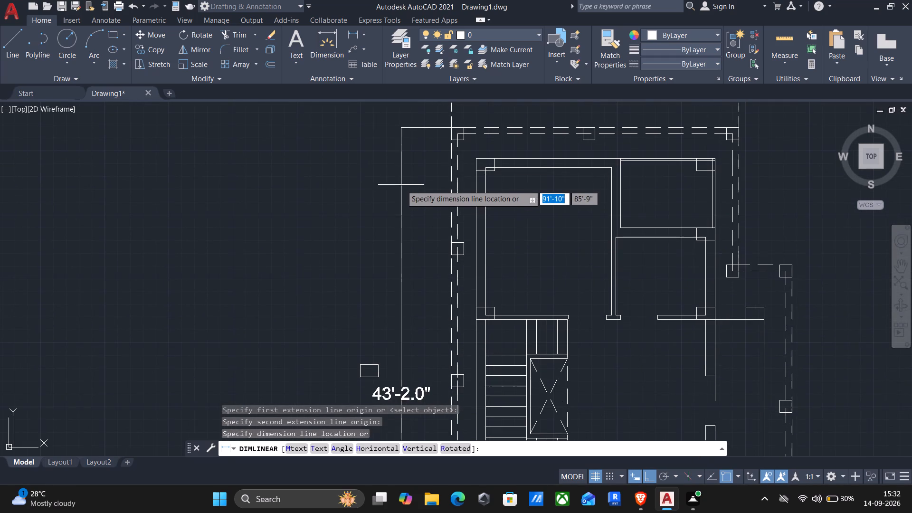
{"action": "scroll", "coordinate": [401, 187], "scroll_direction": "down", "scroll_amount": 2}
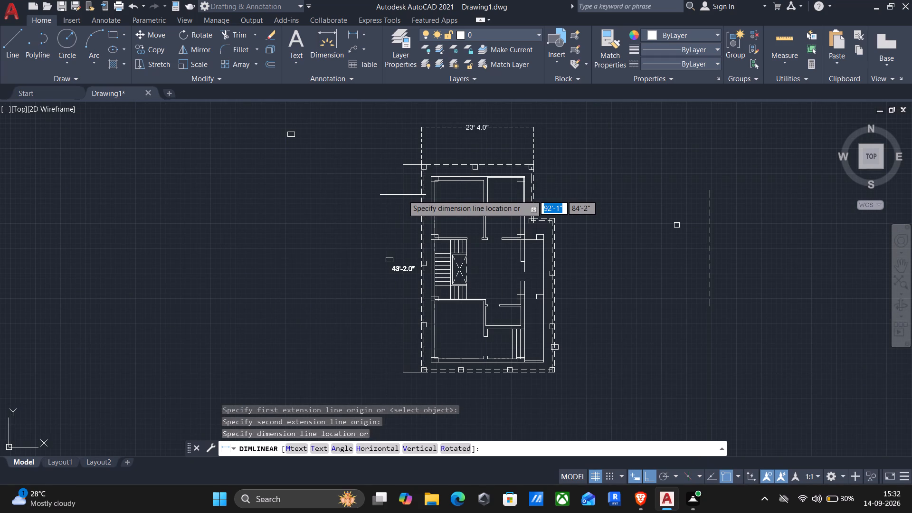
{"action": "left_click", "coordinate": [407, 199]}
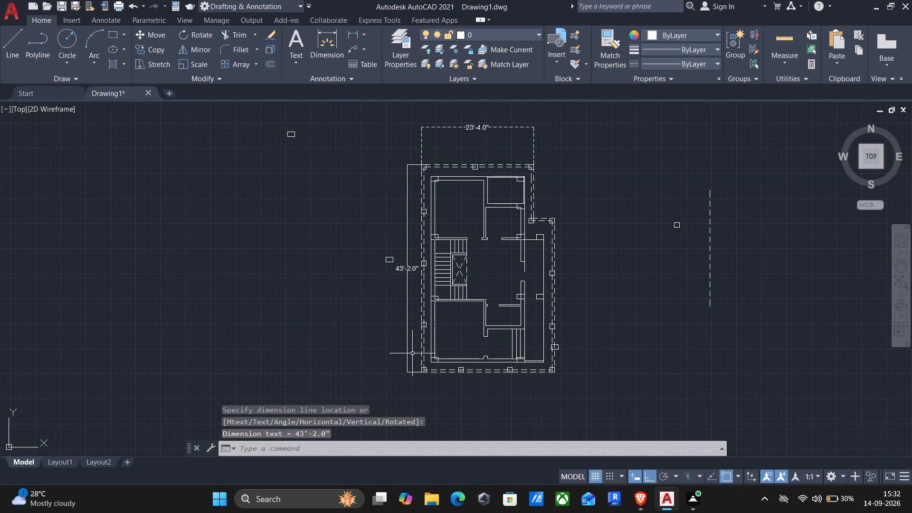
Add a linear dimension along the full south side of the dashed boundary, between its outer corners, just below it.
{"action": "middle_click_drag", "start_coordinate": [420, 364], "coordinate": [434, 294]}
{"action": "scroll", "coordinate": [434, 305], "scroll_direction": "up", "scroll_amount": 4}
{"action": "key", "text": "Return"}
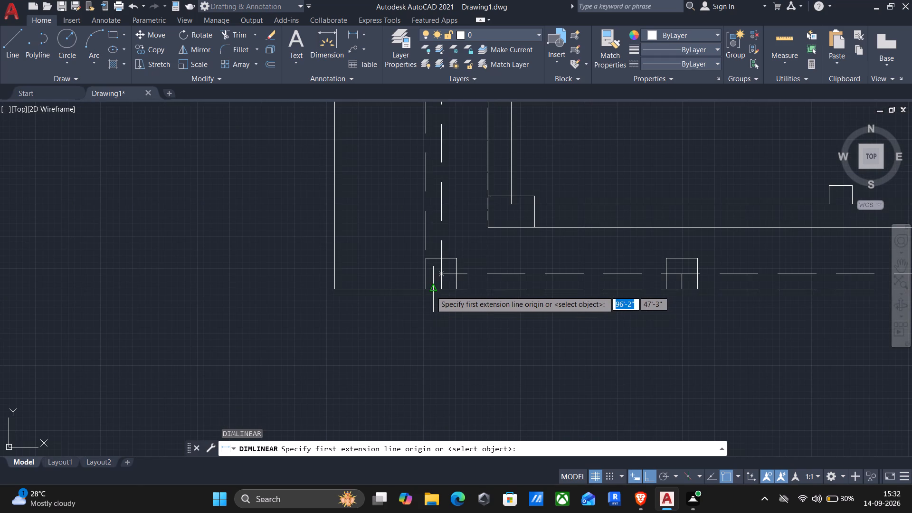
{"action": "left_click", "coordinate": [425, 291]}
{"action": "scroll", "coordinate": [436, 301], "scroll_direction": "down", "scroll_amount": 3}
{"action": "scroll", "coordinate": [632, 298], "scroll_direction": "up", "scroll_amount": 3}
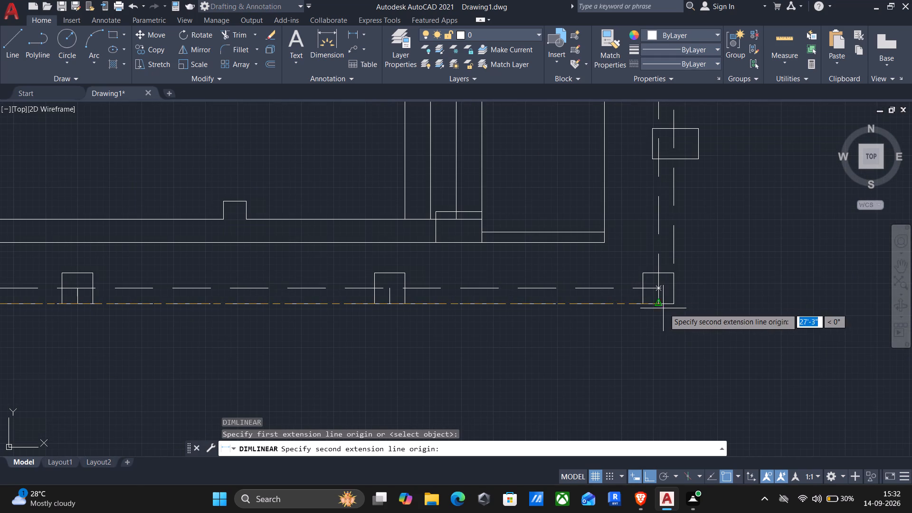
{"action": "left_click", "coordinate": [674, 304]}
{"action": "scroll", "coordinate": [664, 327], "scroll_direction": "down", "scroll_amount": 2}
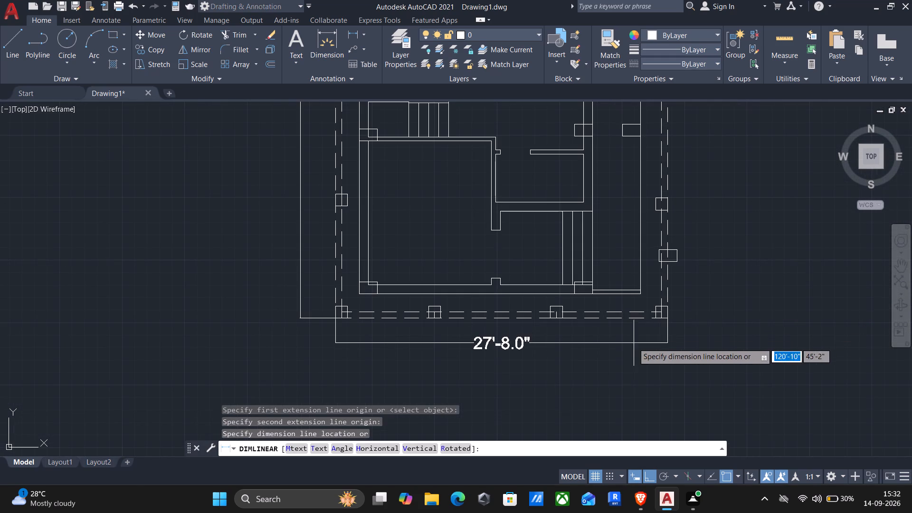
{"action": "left_click", "coordinate": [616, 335]}
Add a vertical linear dimension along the lower east side, from the southeast corner to the outer corner of the step.
{"action": "middle_click_drag", "start_coordinate": [616, 307], "coordinate": [611, 309]}
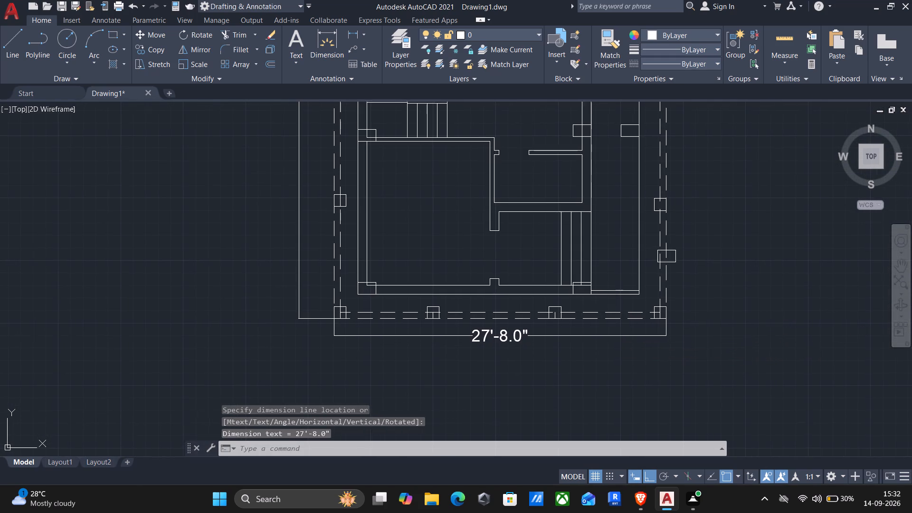
{"action": "middle_click_drag", "start_coordinate": [611, 309], "coordinate": [564, 354]}
{"action": "key", "text": "Return"}
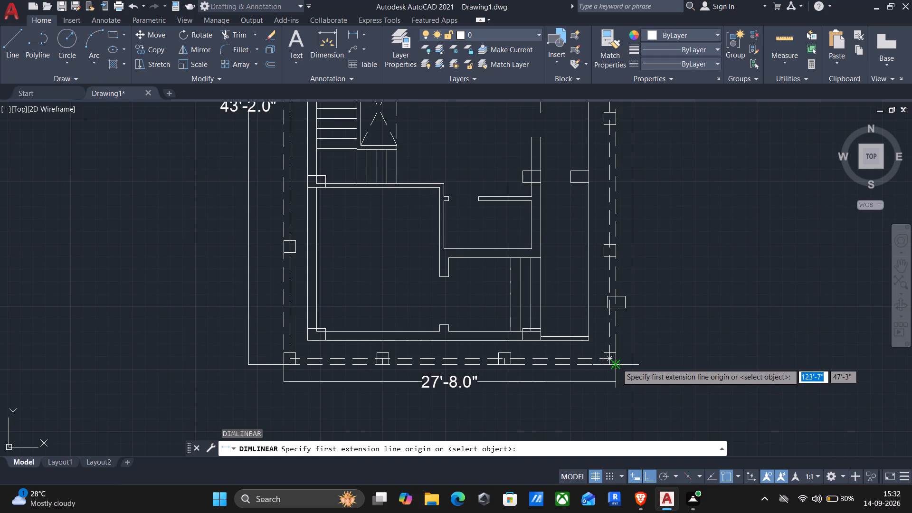
{"action": "left_click", "coordinate": [617, 363]}
{"action": "middle_click_drag", "start_coordinate": [618, 266], "coordinate": [556, 472]}
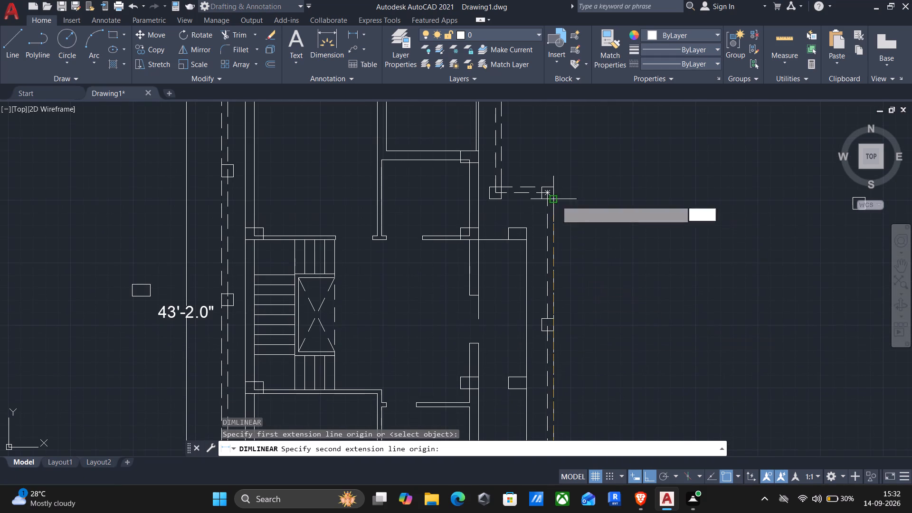
{"action": "left_click", "coordinate": [557, 187]}
{"action": "scroll", "coordinate": [573, 199], "scroll_direction": "down", "scroll_amount": 1}
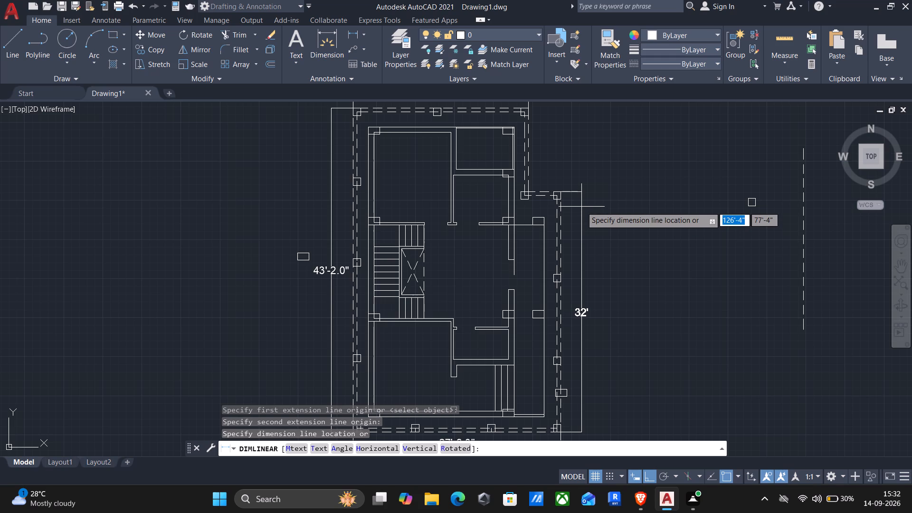
{"action": "left_click", "coordinate": [581, 211]}
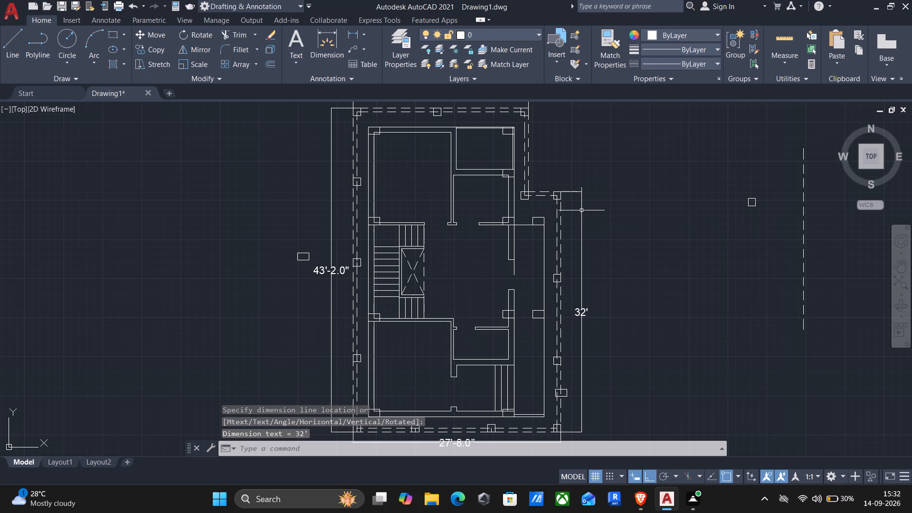
Add a horizontal linear dimension across the short step on the boundary's east side, placed just above it.
{"action": "middle_click_drag", "start_coordinate": [583, 200], "coordinate": [570, 266]}
{"action": "scroll", "coordinate": [527, 246], "scroll_direction": "up", "scroll_amount": 3}
{"action": "key", "text": "Return"}
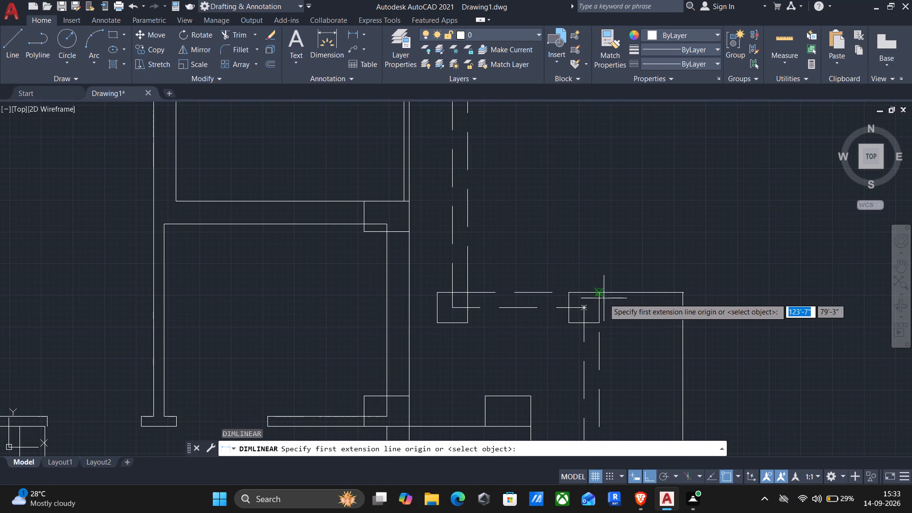
{"action": "left_click", "coordinate": [597, 293]}
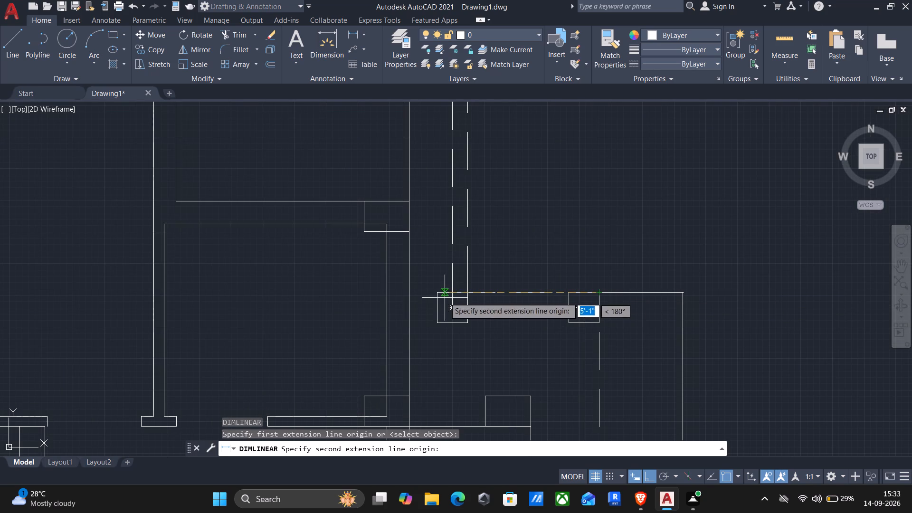
{"action": "left_click", "coordinate": [466, 295]}
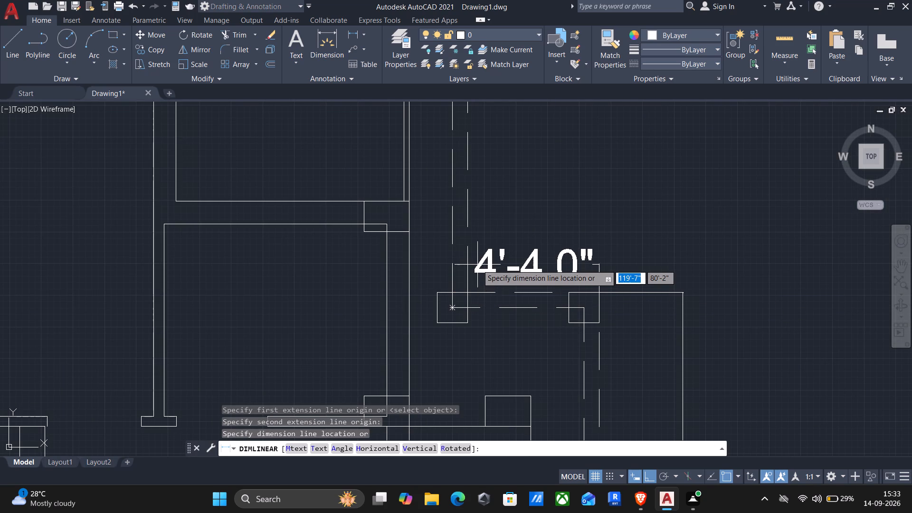
{"action": "left_click", "coordinate": [477, 265]}
Add a vertical linear dimension along the upper east side, from the step's inner corner to the northeast corner.
{"action": "key", "text": "Return"}
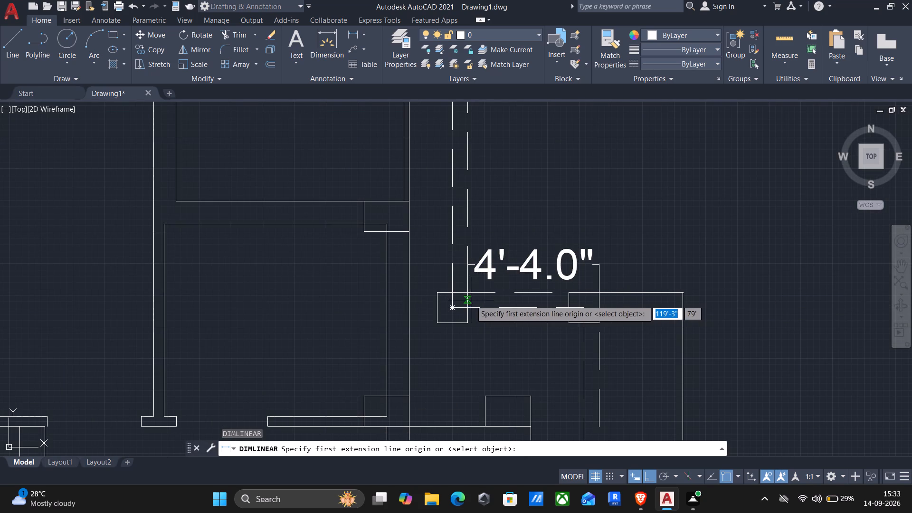
{"action": "left_click", "coordinate": [470, 291]}
{"action": "middle_click_drag", "start_coordinate": [485, 238], "coordinate": [465, 391]}
{"action": "scroll", "coordinate": [464, 370], "scroll_direction": "down", "scroll_amount": 1}
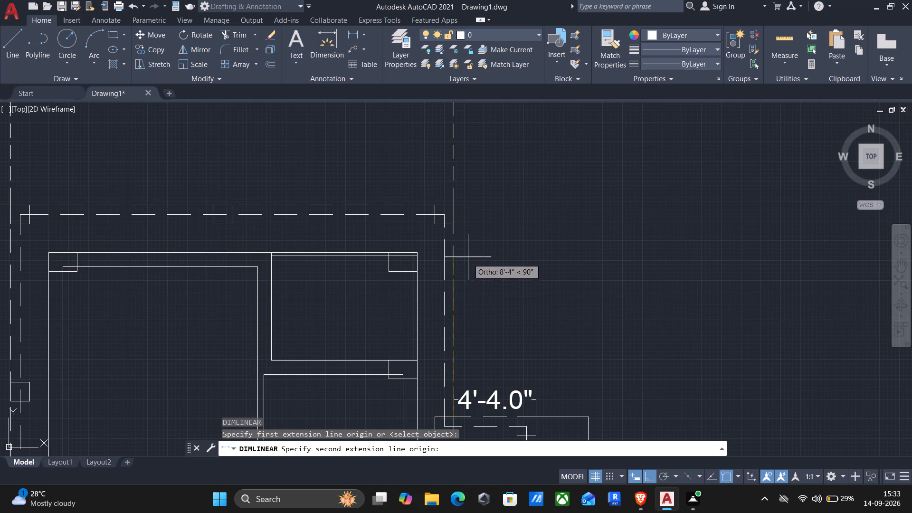
{"action": "left_click", "coordinate": [455, 209]}
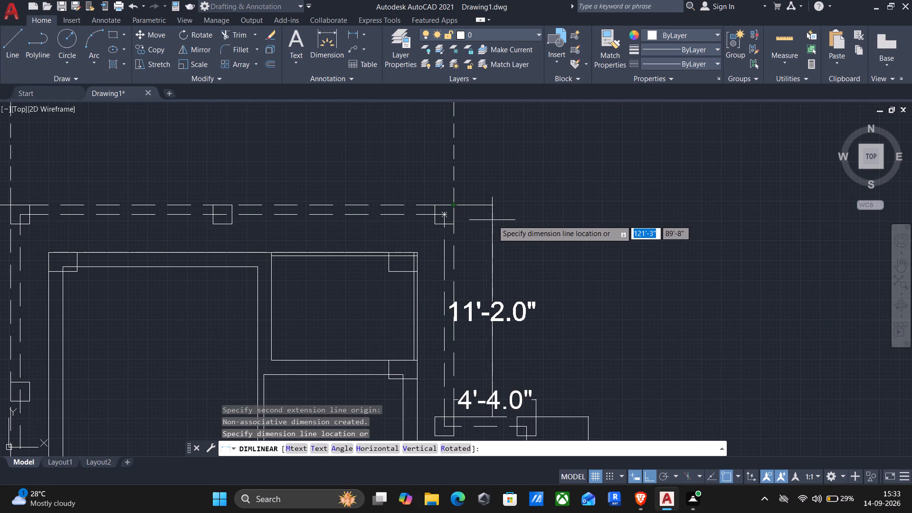
{"action": "left_click", "coordinate": [503, 219]}
Add a linear dimension along the full north side of the dashed boundary, placed close above it.
{"action": "scroll", "coordinate": [492, 255], "scroll_direction": "down", "scroll_amount": 2}
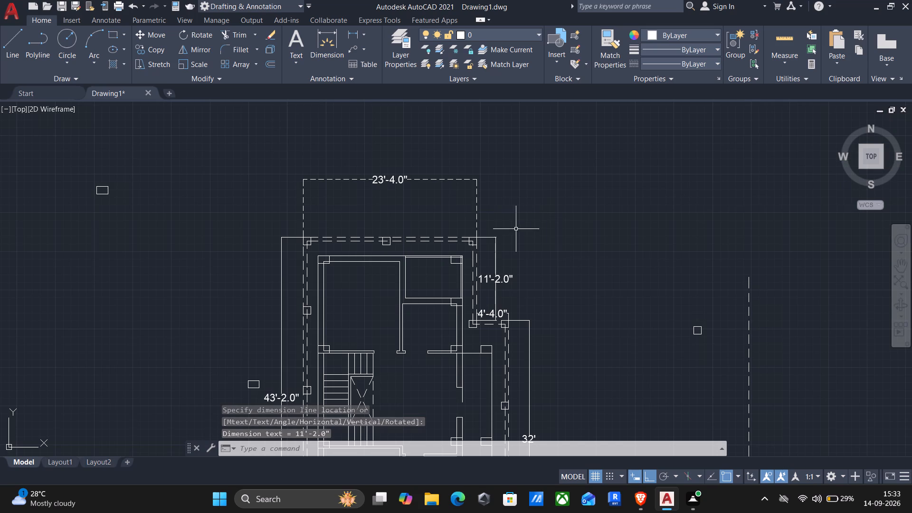
{"action": "key", "text": "Return"}
{"action": "scroll", "coordinate": [294, 244], "scroll_direction": "up", "scroll_amount": 2}
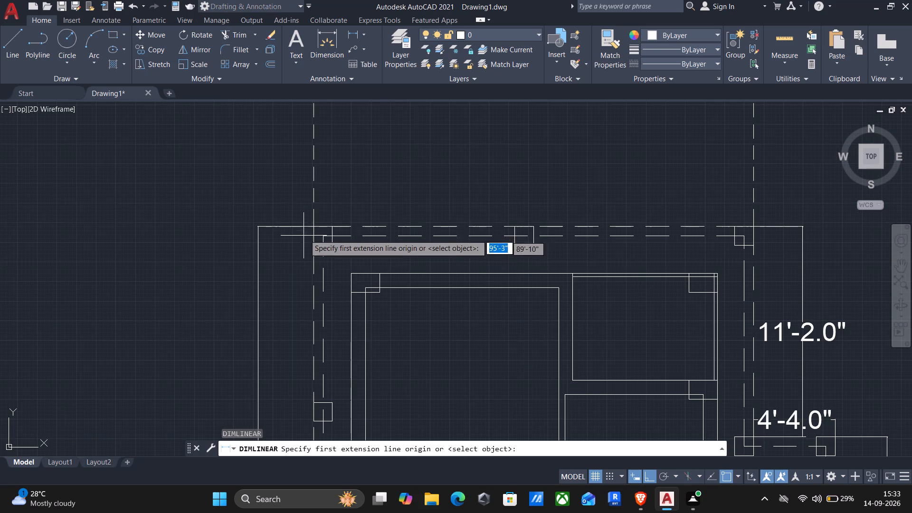
{"action": "left_click", "coordinate": [315, 223]}
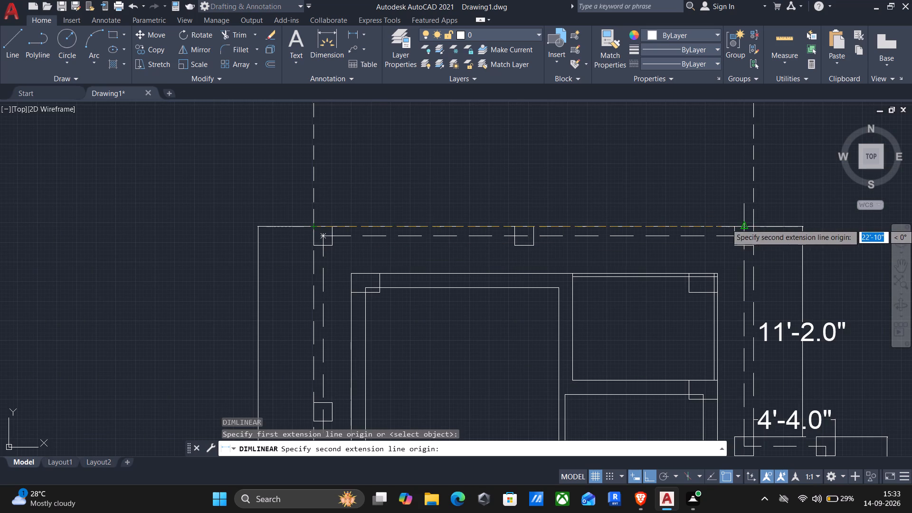
{"action": "left_click", "coordinate": [755, 226]}
{"action": "left_click", "coordinate": [704, 202]}
Delete the older hidden-linetype overall dimension located farther north of the plan.
{"action": "middle_click_drag", "start_coordinate": [657, 196], "coordinate": [626, 235]}
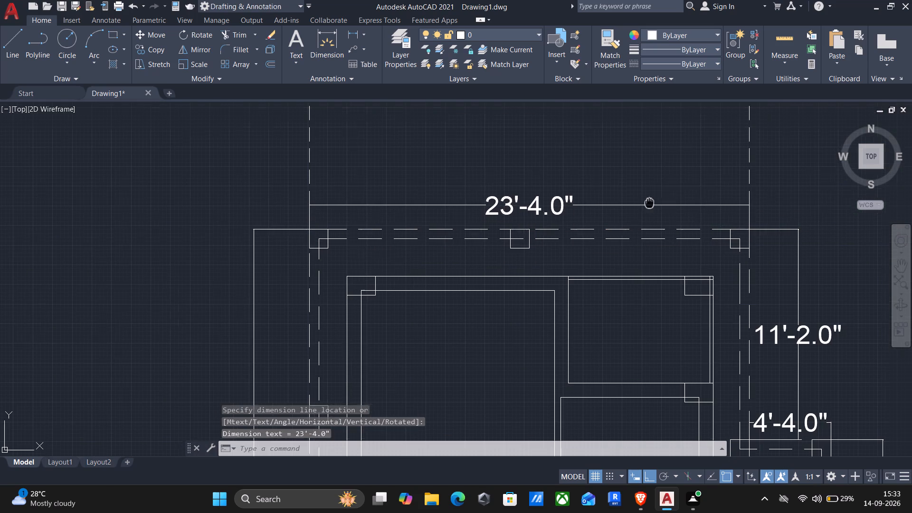
{"action": "middle_click_drag", "start_coordinate": [626, 235], "coordinate": [591, 342]}
{"action": "left_click", "coordinate": [474, 223]}
{"action": "key", "text": "Delete"}
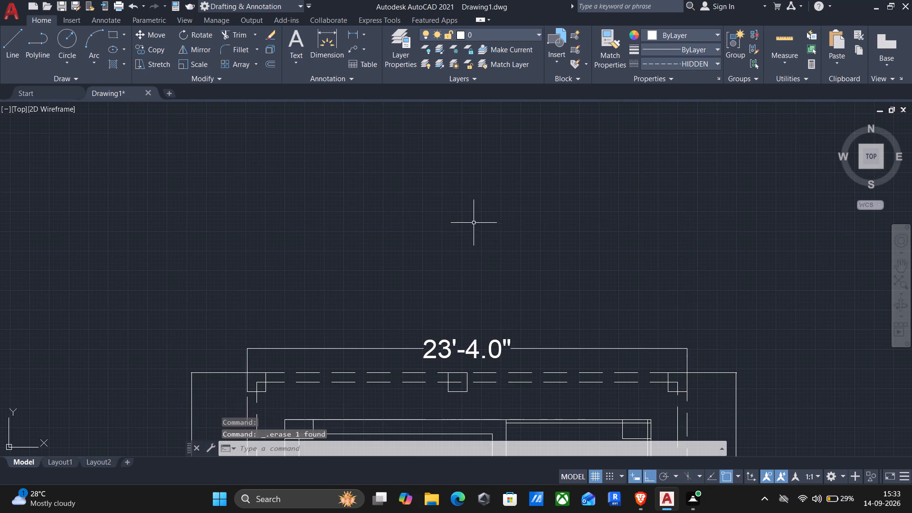
Delete the leftover rectangles west and northwest of the plan and the loose square and dashed vertical line east of it.
{"action": "scroll", "coordinate": [466, 240], "scroll_direction": "down", "scroll_amount": 4}
{"action": "middle_click_drag", "start_coordinate": [451, 291], "coordinate": [465, 245]}
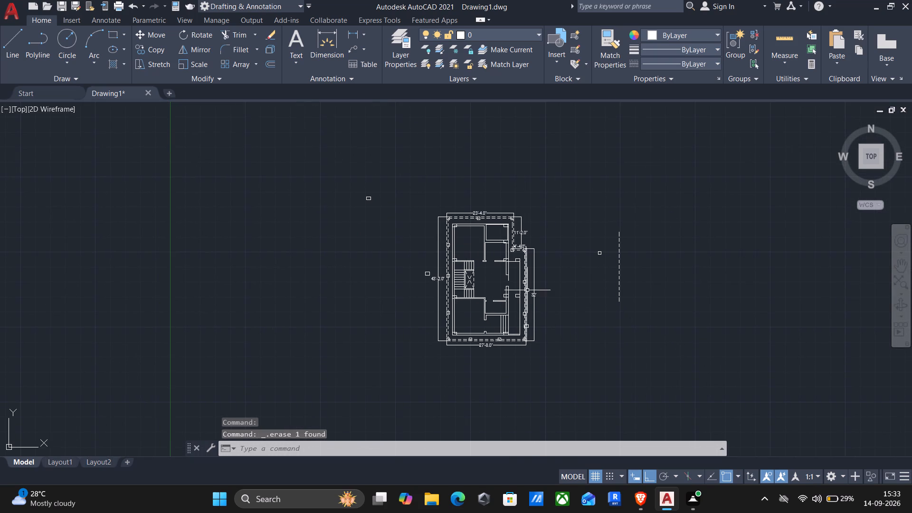
{"action": "scroll", "coordinate": [446, 291], "scroll_direction": "up", "scroll_amount": 4}
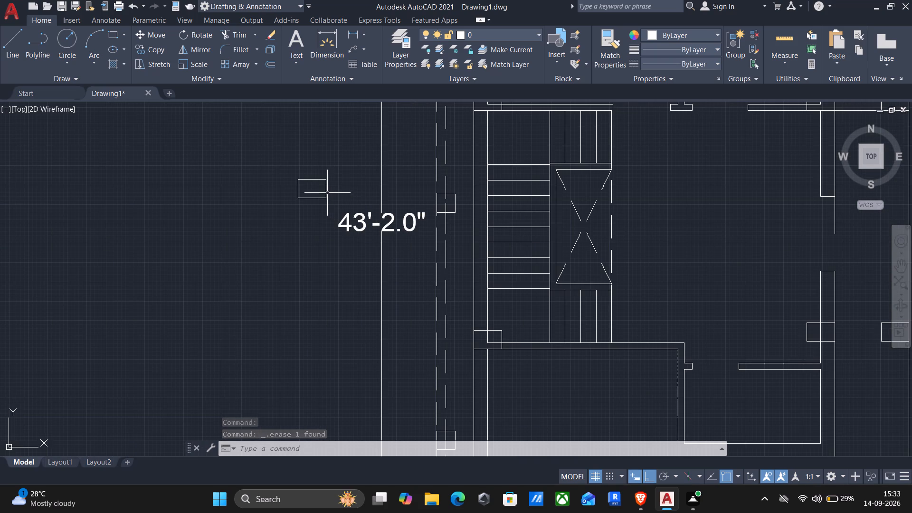
{"action": "left_click", "coordinate": [325, 192]}
{"action": "key", "text": "Delete"}
{"action": "scroll", "coordinate": [319, 192], "scroll_direction": "down", "scroll_amount": 4}
{"action": "left_click_drag", "start_coordinate": [535, 237], "coordinate": [532, 230]}
{"action": "left_click", "coordinate": [475, 138]}
{"action": "key", "text": "Delete"}
{"action": "left_click_drag", "start_coordinate": [289, 148], "coordinate": [277, 141]}
{"action": "left_click", "coordinate": [214, 109]}
{"action": "key", "text": "Delete"}
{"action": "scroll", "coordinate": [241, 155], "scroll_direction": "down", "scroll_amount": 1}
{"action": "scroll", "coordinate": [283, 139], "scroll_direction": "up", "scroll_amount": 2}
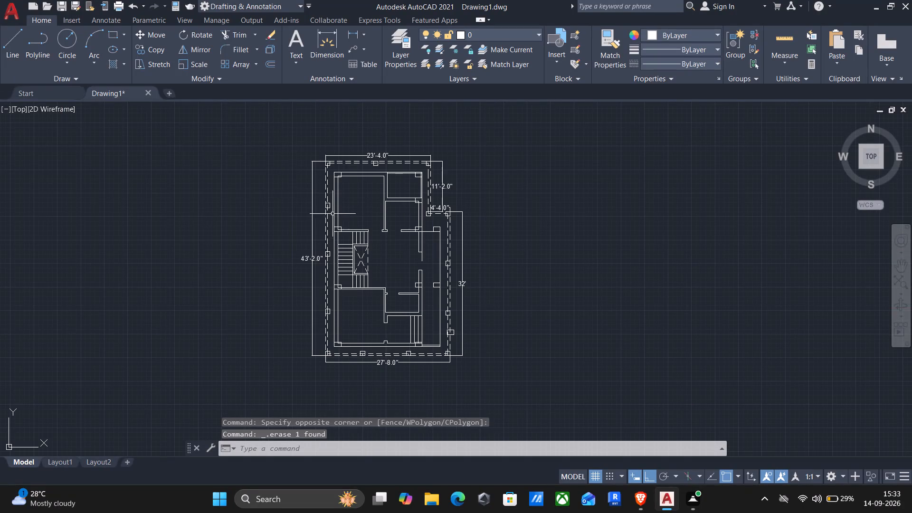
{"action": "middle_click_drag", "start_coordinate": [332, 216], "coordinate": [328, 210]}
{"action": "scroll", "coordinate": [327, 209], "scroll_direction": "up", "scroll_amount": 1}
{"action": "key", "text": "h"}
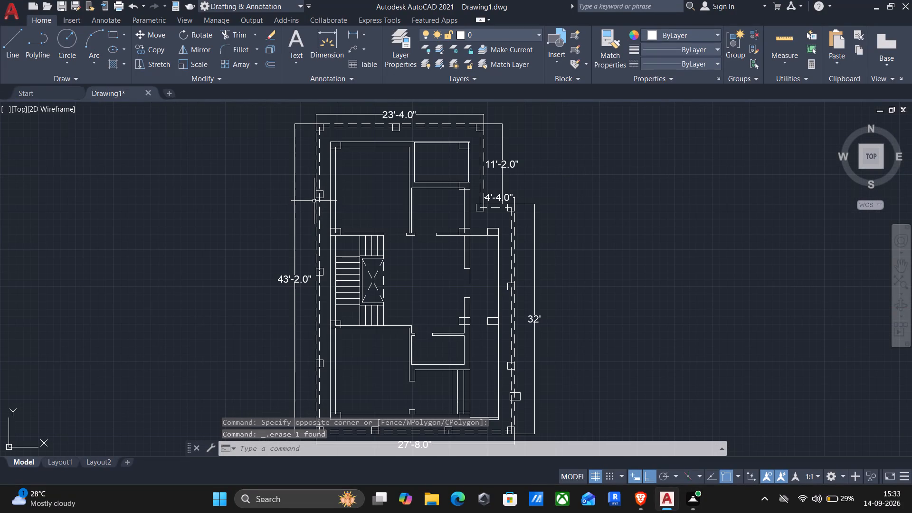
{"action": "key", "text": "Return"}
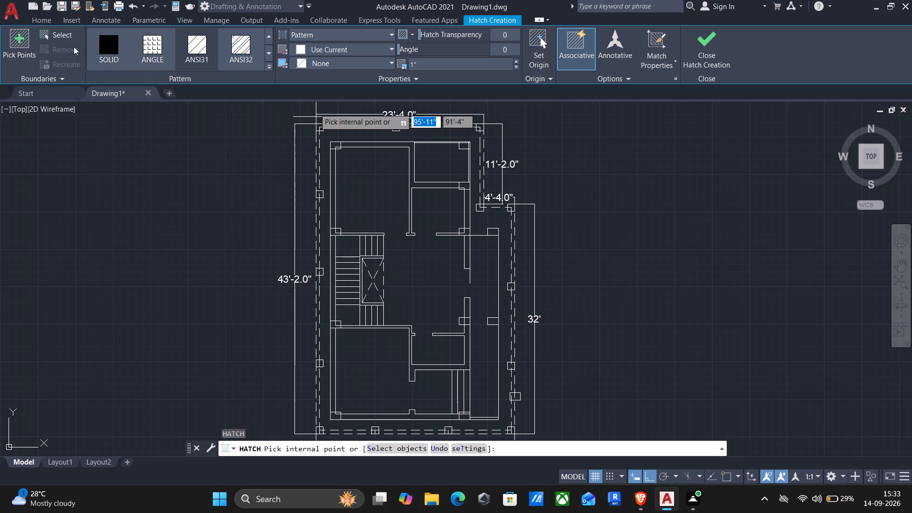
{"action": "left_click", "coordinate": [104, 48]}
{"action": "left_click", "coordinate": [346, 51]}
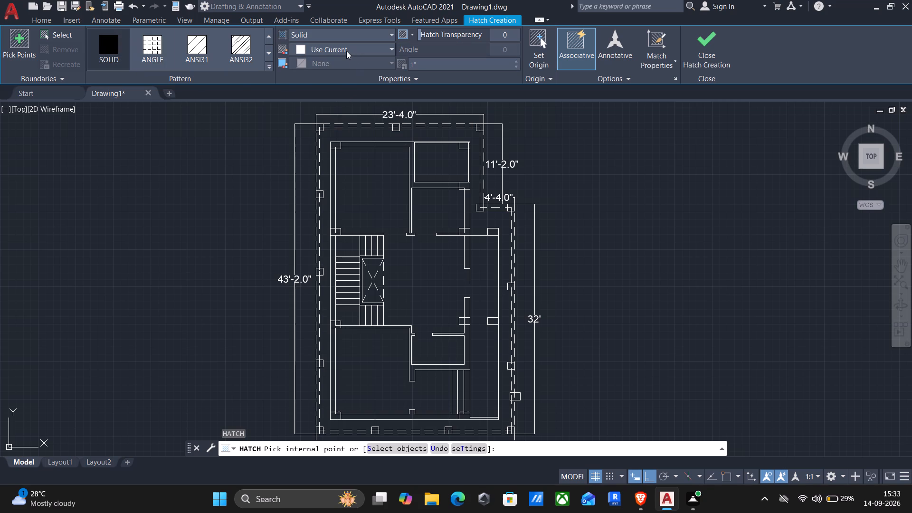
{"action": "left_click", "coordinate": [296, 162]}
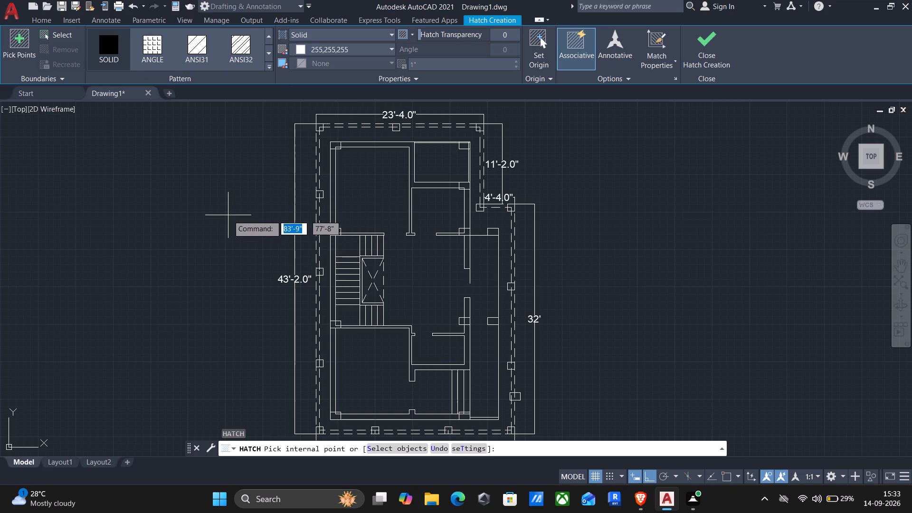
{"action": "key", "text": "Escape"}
Trim the wall lines that run inside the column at the building's northwest corner.
{"action": "type", "text": "tr"}
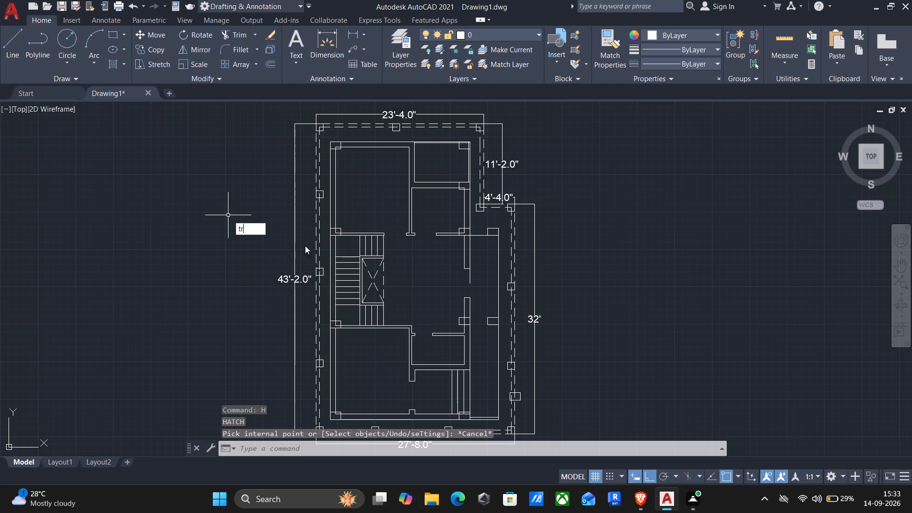
{"action": "key", "text": "Return"}
{"action": "scroll", "coordinate": [333, 156], "scroll_direction": "up", "scroll_amount": 5}
{"action": "left_click_drag", "start_coordinate": [338, 136], "coordinate": [327, 125]}
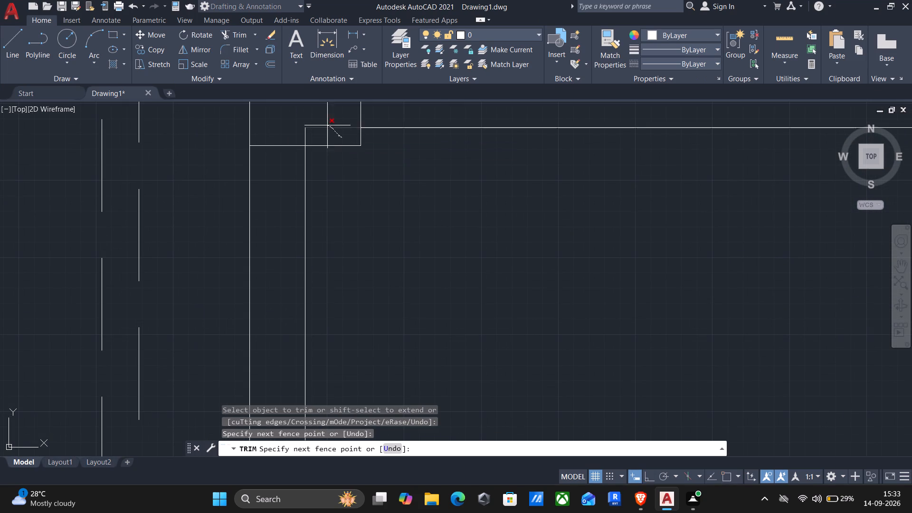
{"action": "left_click_drag", "start_coordinate": [327, 125], "coordinate": [302, 134]}
{"action": "scroll", "coordinate": [304, 142], "scroll_direction": "down", "scroll_amount": 3}
Trim the inner wall lines that cross the column at the building's northeast corner.
{"action": "scroll", "coordinate": [654, 141], "scroll_direction": "up", "scroll_amount": 4}
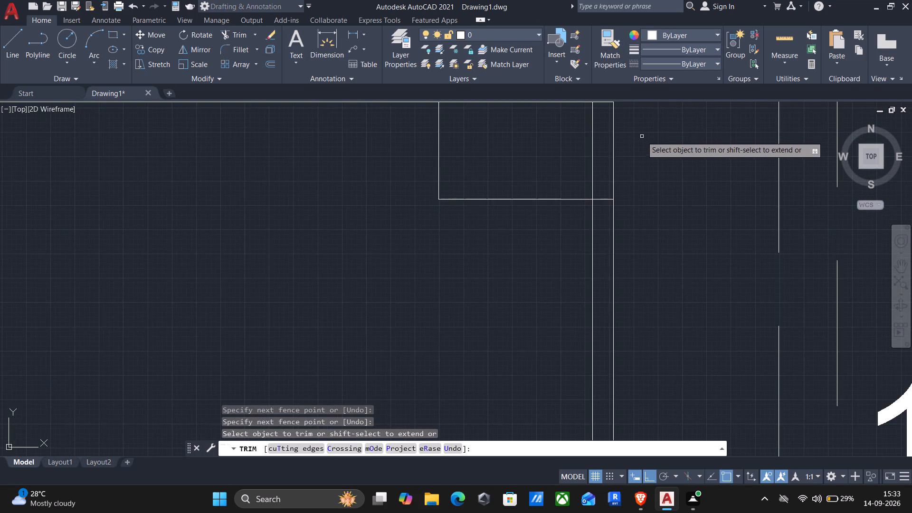
{"action": "scroll", "coordinate": [617, 128], "scroll_direction": "up", "scroll_amount": 1}
{"action": "middle_click_drag", "start_coordinate": [604, 162], "coordinate": [586, 327]}
{"action": "scroll", "coordinate": [548, 255], "scroll_direction": "up", "scroll_amount": 1}
{"action": "left_click_drag", "start_coordinate": [586, 260], "coordinate": [587, 261]}
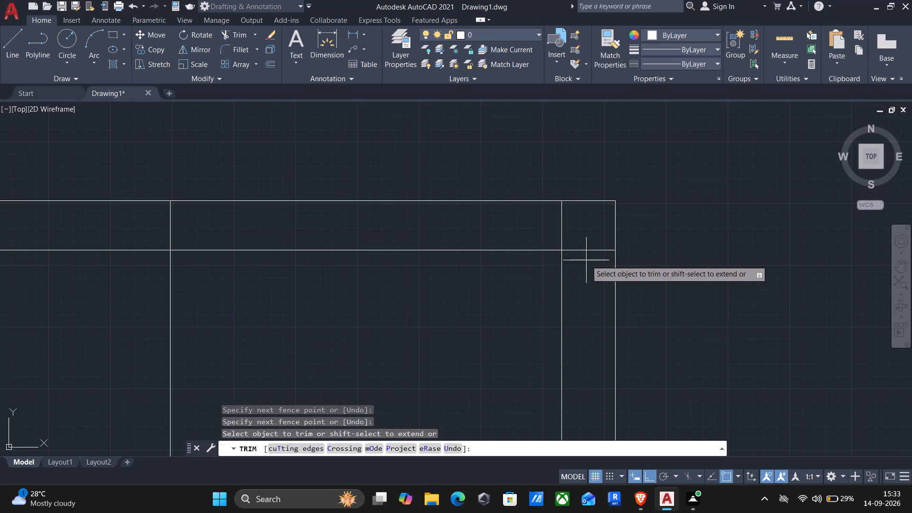
{"action": "left_click_drag", "start_coordinate": [587, 261], "coordinate": [521, 230]}
{"action": "scroll", "coordinate": [464, 244], "scroll_direction": "down", "scroll_amount": 3}
{"action": "middle_click_drag", "start_coordinate": [445, 290], "coordinate": [448, 228]}
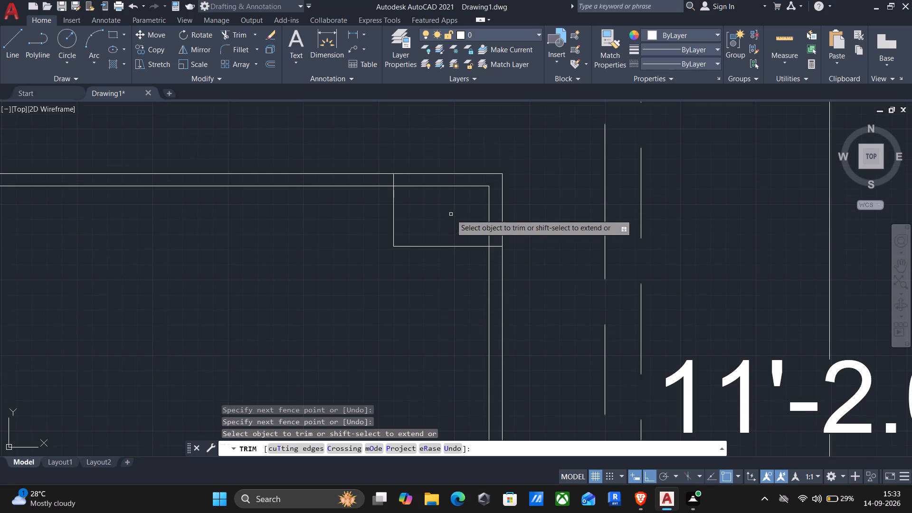
{"action": "left_click", "coordinate": [447, 187]}
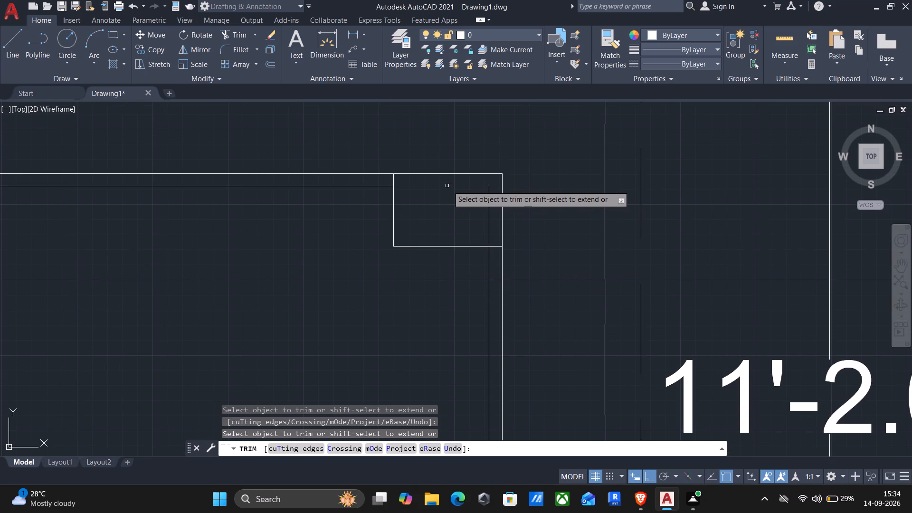
{"action": "left_click_drag", "start_coordinate": [494, 206], "coordinate": [454, 209]}
Trim the wall lines inside the two east-wall columns, at the small northeast room's southeast corner and level with the staircase's north end.
{"action": "scroll", "coordinate": [454, 209], "scroll_direction": "down", "scroll_amount": 2}
{"action": "middle_click_drag", "start_coordinate": [418, 271], "coordinate": [419, 188]}
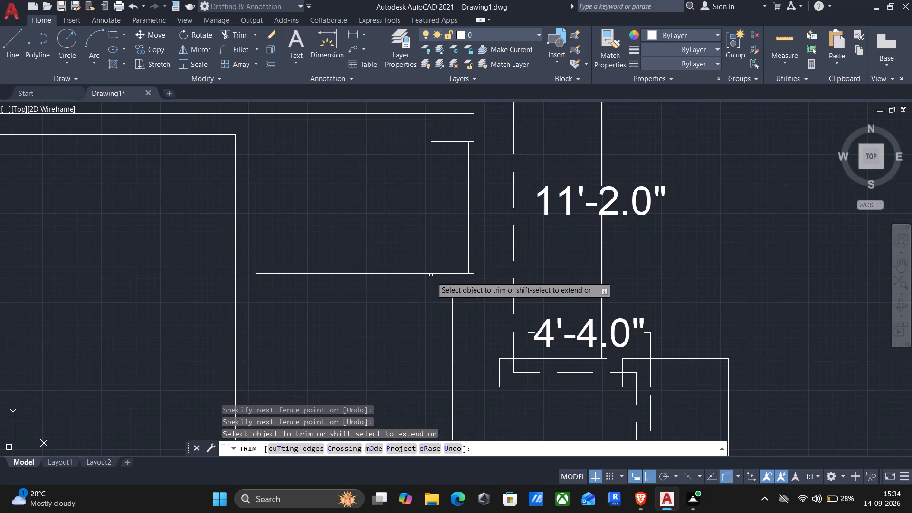
{"action": "scroll", "coordinate": [434, 288], "scroll_direction": "up", "scroll_amount": 3}
{"action": "left_click_drag", "start_coordinate": [442, 289], "coordinate": [512, 327]}
{"action": "scroll", "coordinate": [513, 327], "scroll_direction": "down", "scroll_amount": 3}
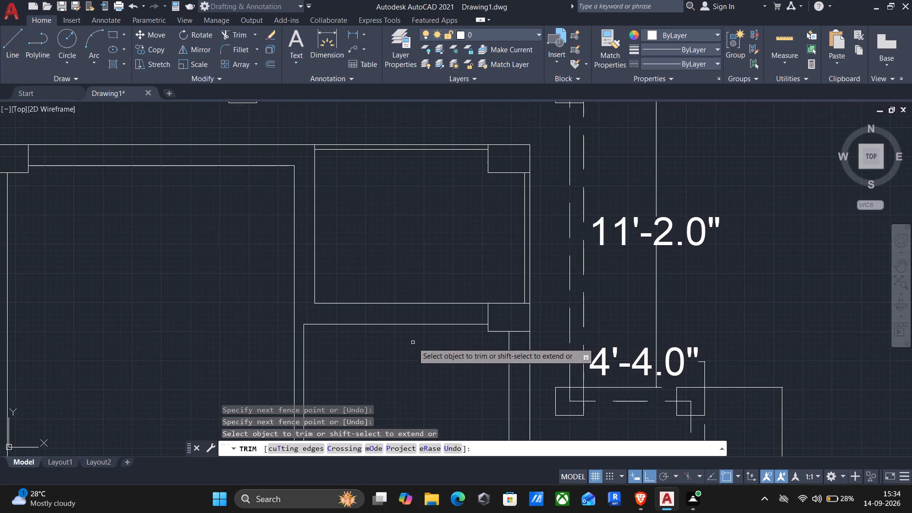
{"action": "middle_click_drag", "start_coordinate": [437, 304], "coordinate": [471, 216]}
{"action": "scroll", "coordinate": [393, 274], "scroll_direction": "down", "scroll_amount": 2}
{"action": "scroll", "coordinate": [460, 329], "scroll_direction": "up", "scroll_amount": 6}
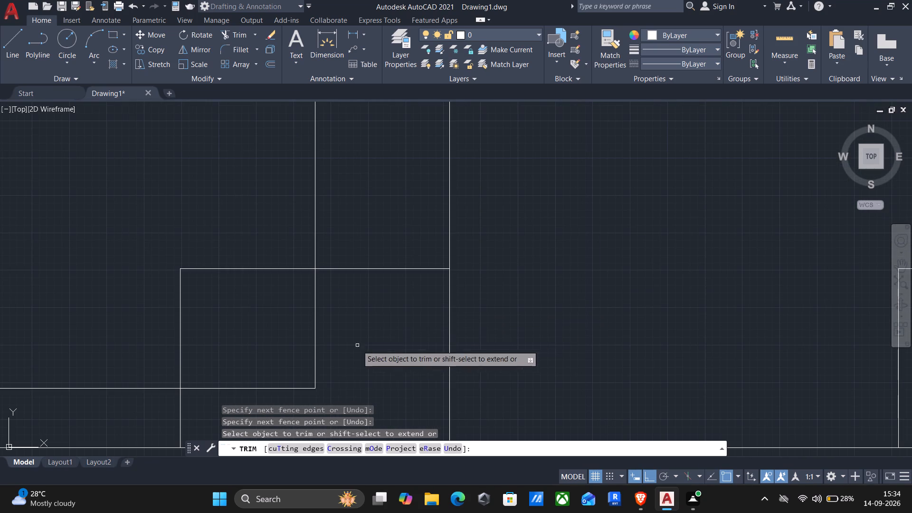
{"action": "left_click_drag", "start_coordinate": [274, 396], "coordinate": [331, 312]}
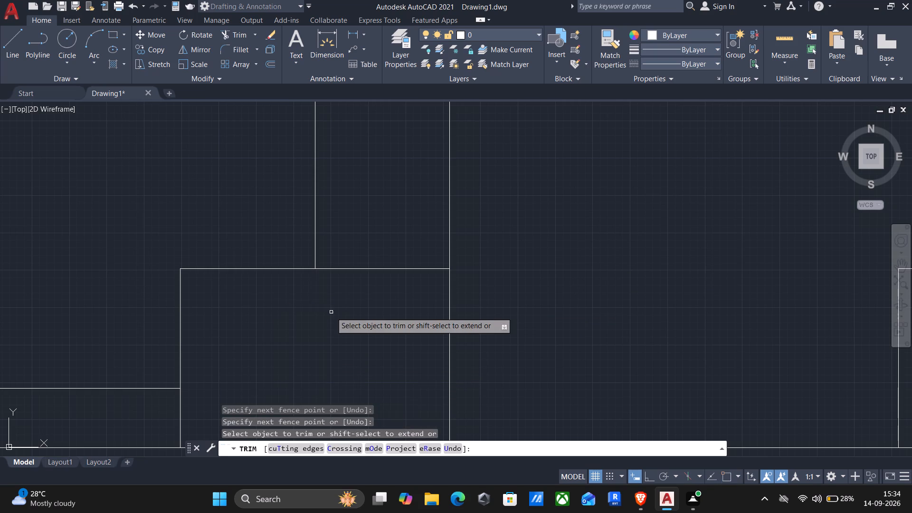
{"action": "scroll", "coordinate": [324, 307], "scroll_direction": "down", "scroll_amount": 3}
Trim the wall lines inside the two west-wall columns at the north and south ends of the staircase.
{"action": "scroll", "coordinate": [465, 369], "scroll_direction": "down", "scroll_amount": 2}
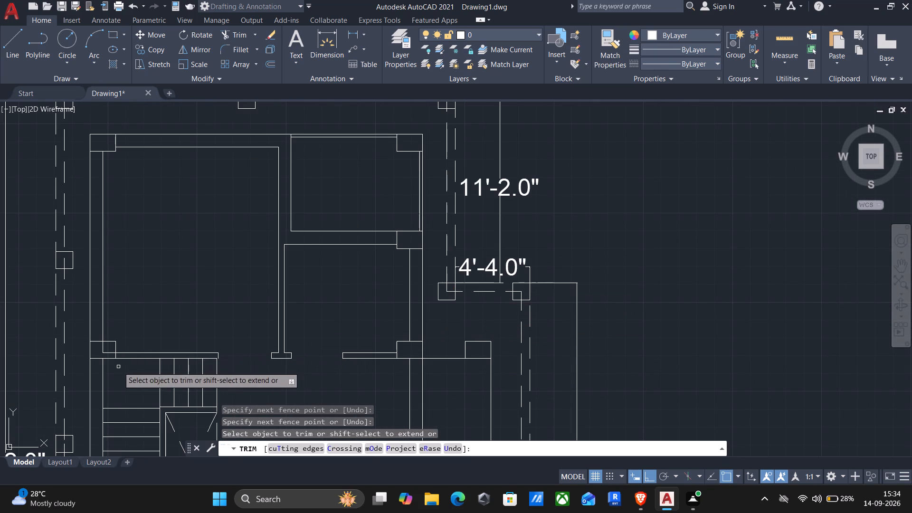
{"action": "scroll", "coordinate": [118, 367], "scroll_direction": "up", "scroll_amount": 3}
{"action": "left_click_drag", "start_coordinate": [81, 329], "coordinate": [42, 296]}
{"action": "scroll", "coordinate": [40, 297], "scroll_direction": "down", "scroll_amount": 1}
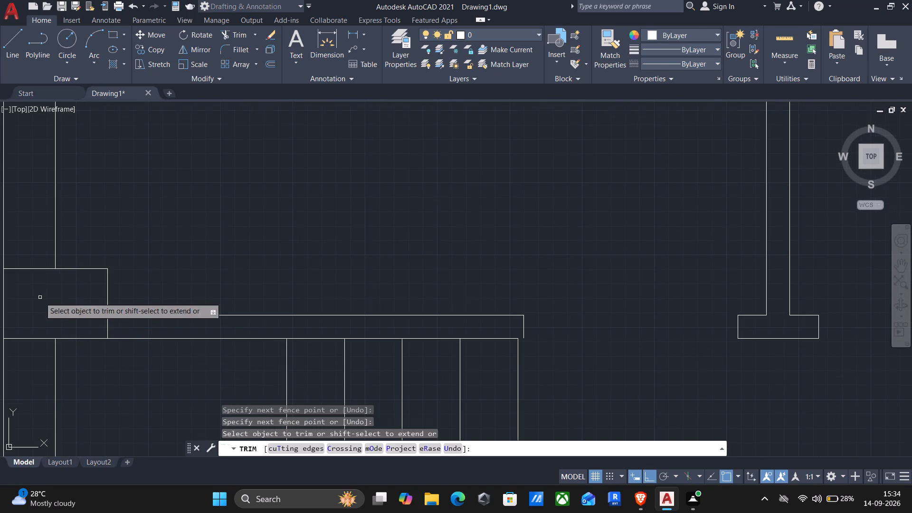
{"action": "scroll", "coordinate": [40, 297], "scroll_direction": "down", "scroll_amount": 1}
{"action": "middle_click_drag", "start_coordinate": [316, 365], "coordinate": [372, 106]}
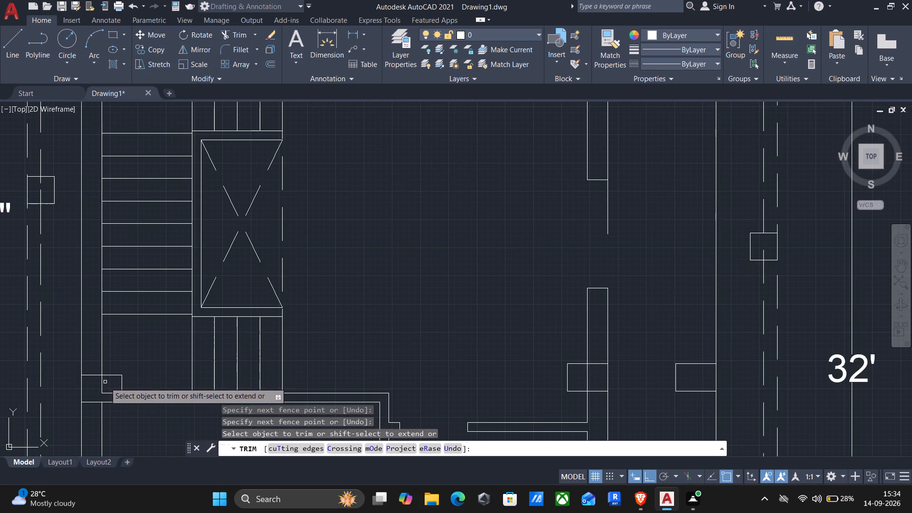
{"action": "scroll", "coordinate": [105, 389], "scroll_direction": "up", "scroll_amount": 3}
{"action": "left_click_drag", "start_coordinate": [117, 408], "coordinate": [75, 374]}
{"action": "scroll", "coordinate": [75, 374], "scroll_direction": "down", "scroll_amount": 3}
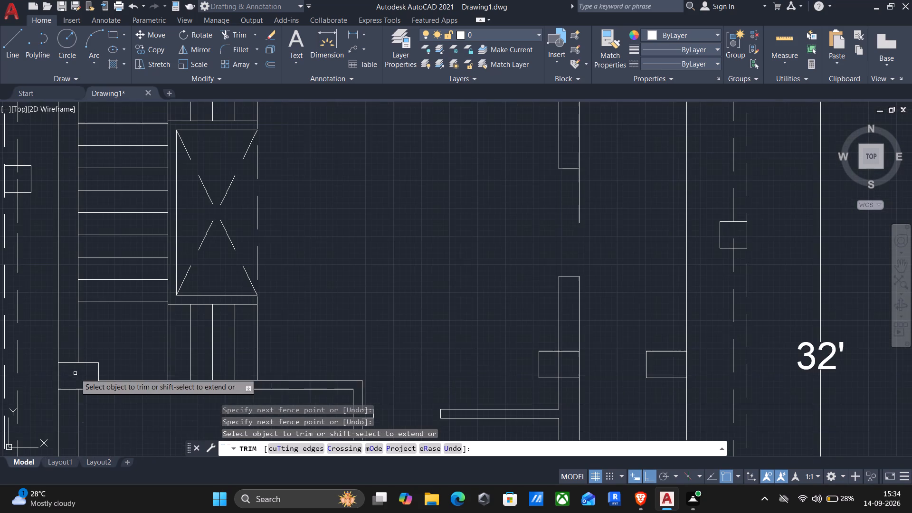
Trim the wall lines crossing the inner east-wall column south of the door opening and the column at that wall's south end.
{"action": "left_click", "coordinate": [558, 366]}
{"action": "scroll", "coordinate": [559, 365], "scroll_direction": "down", "scroll_amount": 2}
{"action": "middle_click_drag", "start_coordinate": [592, 388], "coordinate": [578, 258]}
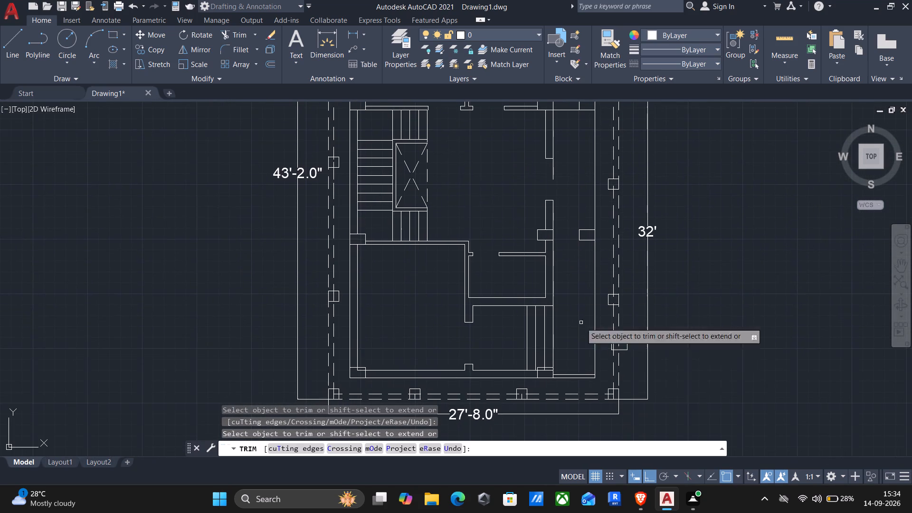
{"action": "scroll", "coordinate": [536, 378], "scroll_direction": "up", "scroll_amount": 4}
{"action": "left_click_drag", "start_coordinate": [612, 345], "coordinate": [603, 326]}
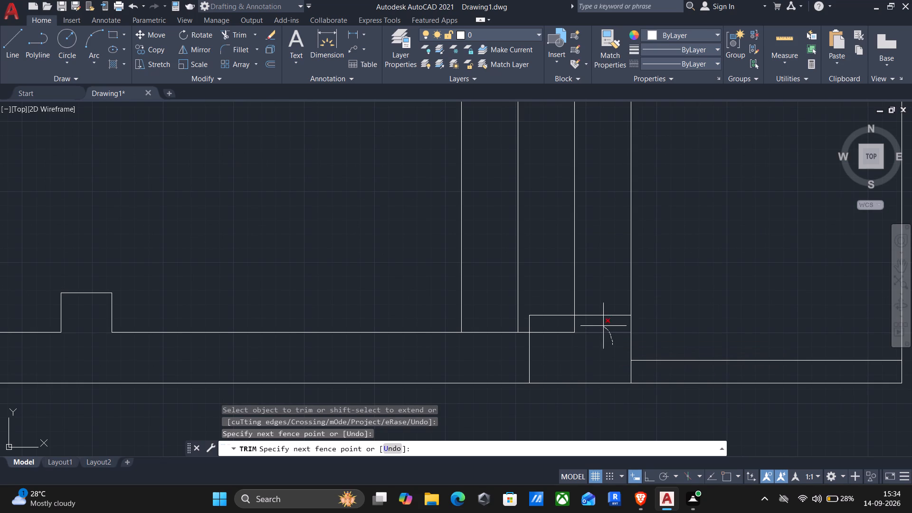
{"action": "left_click_drag", "start_coordinate": [603, 326], "coordinate": [556, 346]}
{"action": "scroll", "coordinate": [556, 349], "scroll_direction": "down", "scroll_amount": 3}
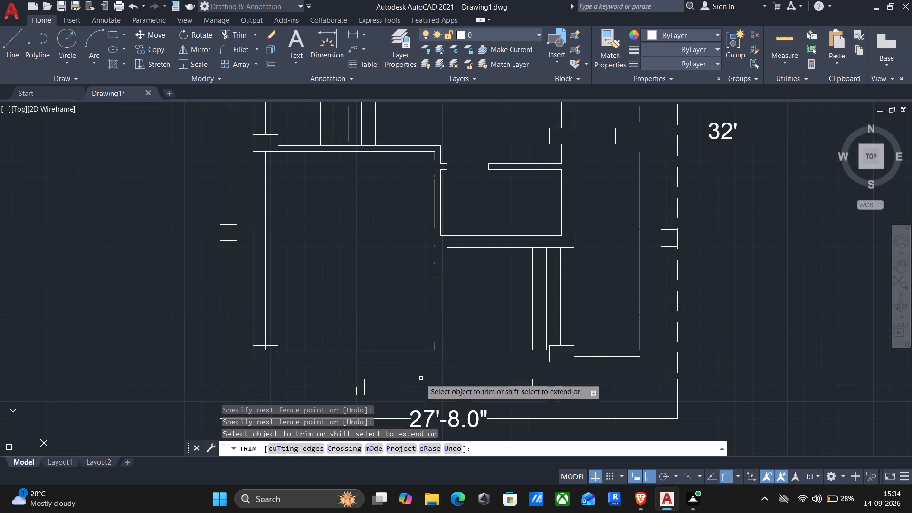
Trim the wall lines inside the building's southwest corner column and end the trimming.
{"action": "scroll", "coordinate": [263, 351], "scroll_direction": "up", "scroll_amount": 4}
{"action": "left_click_drag", "start_coordinate": [261, 342], "coordinate": [303, 364]}
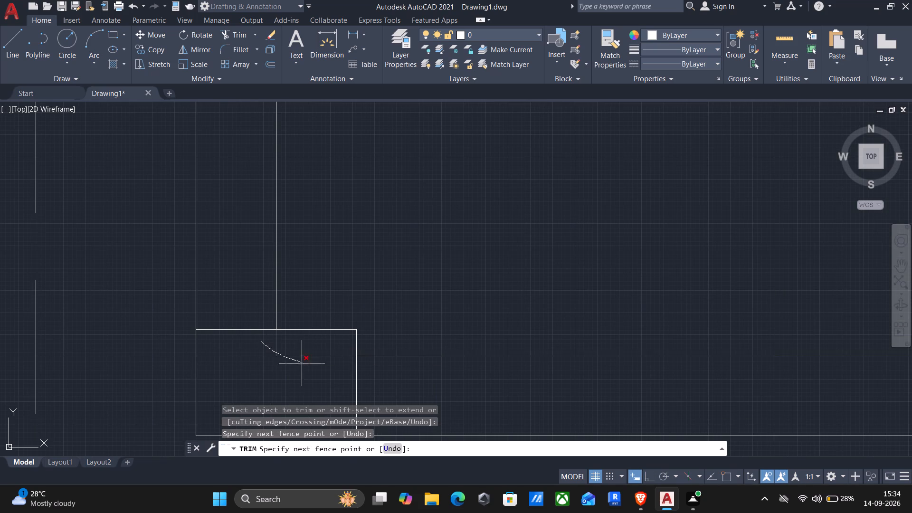
{"action": "left_click_drag", "start_coordinate": [303, 364], "coordinate": [306, 366]}
{"action": "scroll", "coordinate": [305, 366], "scroll_direction": "down", "scroll_amount": 3}
{"action": "middle_click_drag", "start_coordinate": [400, 396], "coordinate": [404, 228]}
{"action": "scroll", "coordinate": [404, 227], "scroll_direction": "up", "scroll_amount": 1}
{"action": "scroll", "coordinate": [415, 241], "scroll_direction": "down", "scroll_amount": 3}
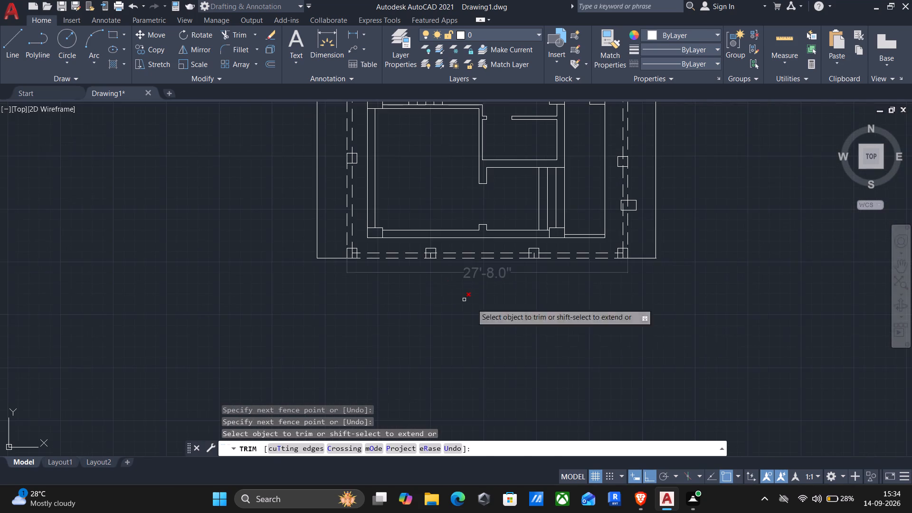
{"action": "middle_click_drag", "start_coordinate": [565, 332], "coordinate": [549, 405]}
{"action": "scroll", "coordinate": [629, 285], "scroll_direction": "up", "scroll_amount": 2}
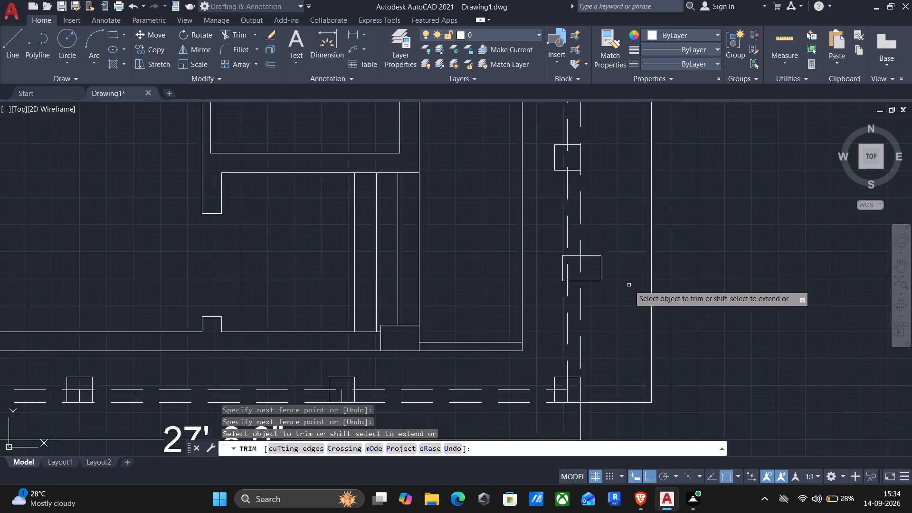
{"action": "scroll", "coordinate": [629, 285], "scroll_direction": "up", "scroll_amount": 1}
{"action": "scroll", "coordinate": [629, 285], "scroll_direction": "down", "scroll_amount": 3}
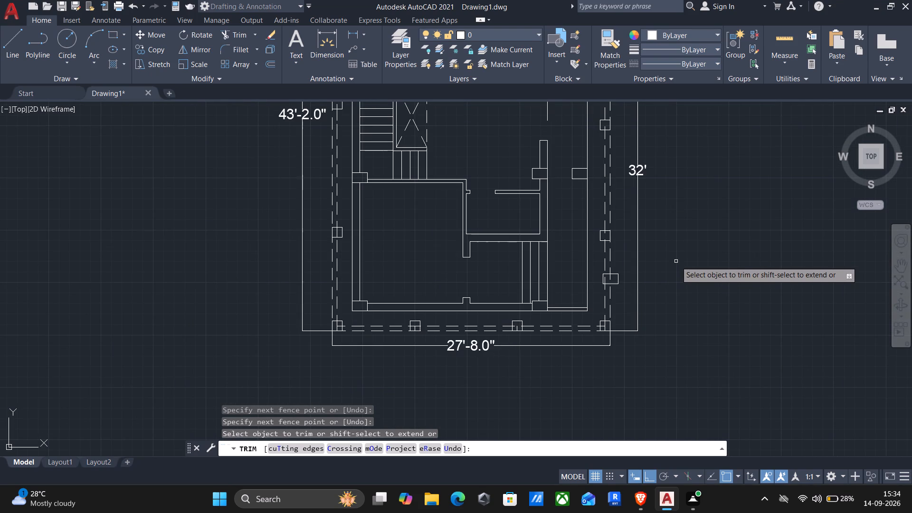
{"action": "key", "text": "Escape"}
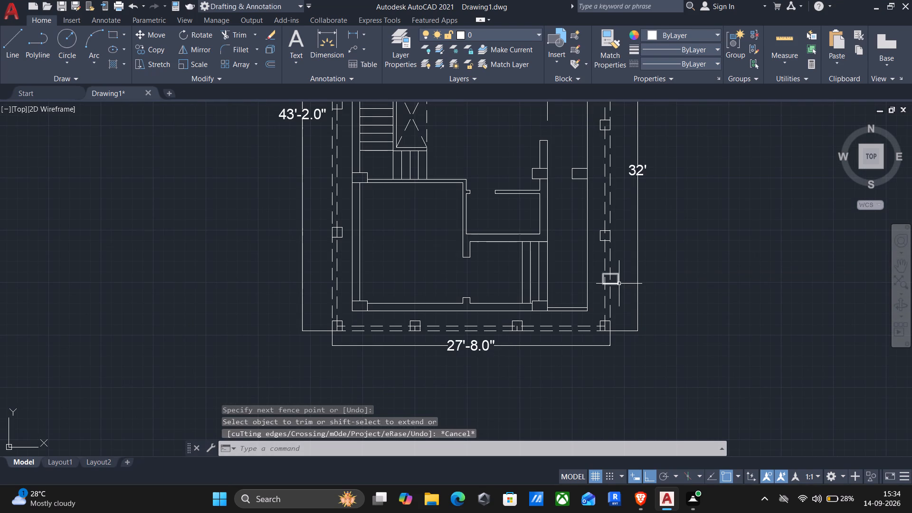
Delete the stray rectangle straddling the dashed boundary's east side near the southeast corner.
{"action": "left_click", "coordinate": [617, 285]}
{"action": "key", "text": "Delete"}
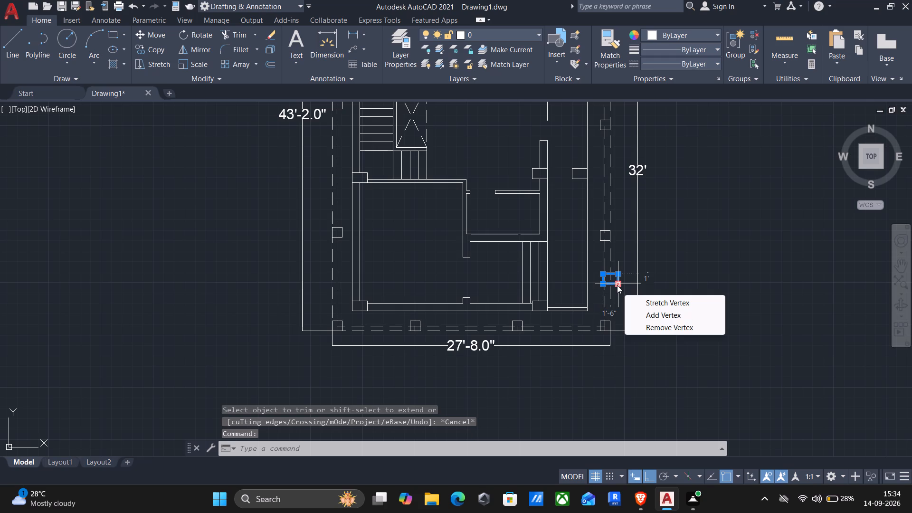
{"action": "key", "text": "Delete"}
Solid-hatch the two columns along the south wall and the three columns in the row at the staircase's south end.
{"action": "middle_click_drag", "start_coordinate": [710, 264], "coordinate": [687, 325]}
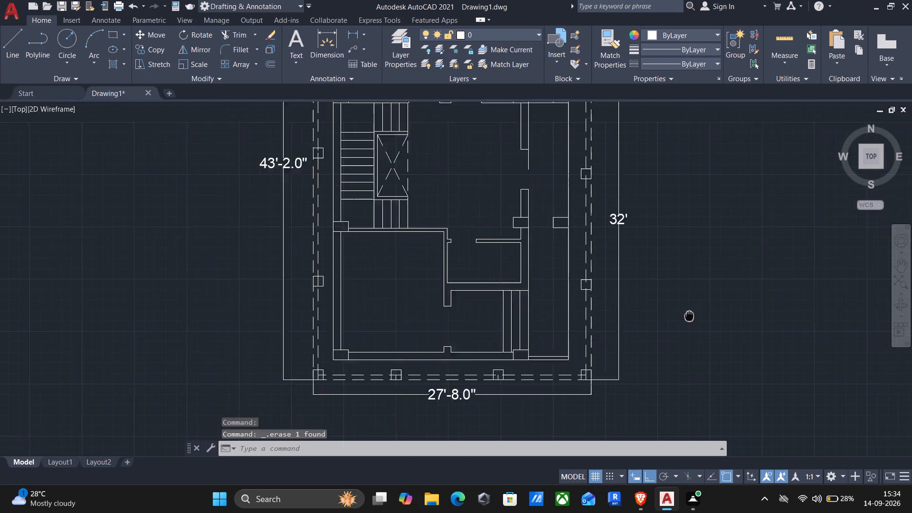
{"action": "middle_click_drag", "start_coordinate": [687, 325], "coordinate": [683, 351]}
{"action": "key", "text": "h"}
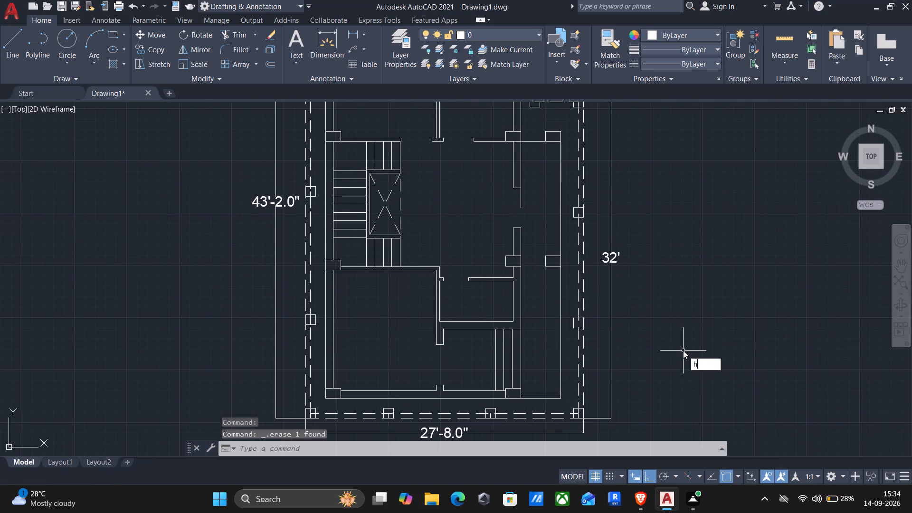
{"action": "key", "text": "Return"}
{"action": "left_click", "coordinate": [114, 47]}
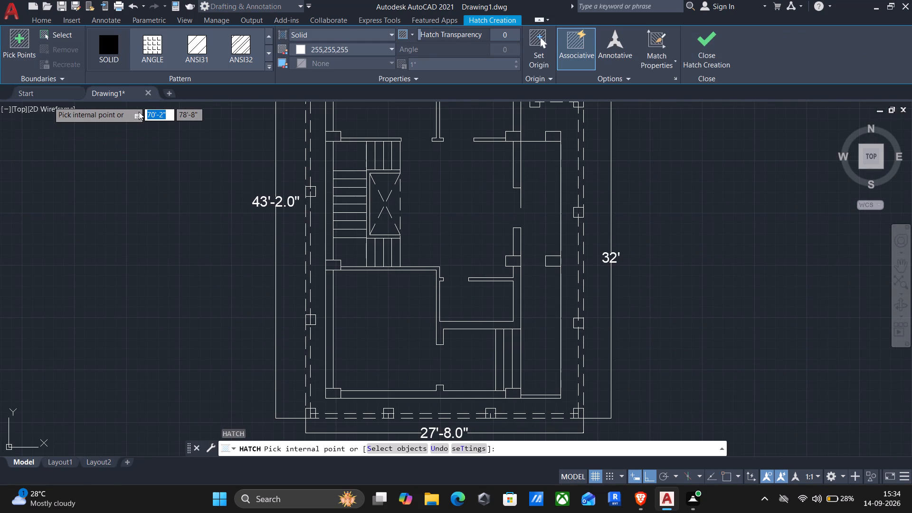
{"action": "scroll", "coordinate": [329, 396], "scroll_direction": "up", "scroll_amount": 3}
{"action": "left_click", "coordinate": [334, 389]}
{"action": "scroll", "coordinate": [478, 387], "scroll_direction": "down", "scroll_amount": 2}
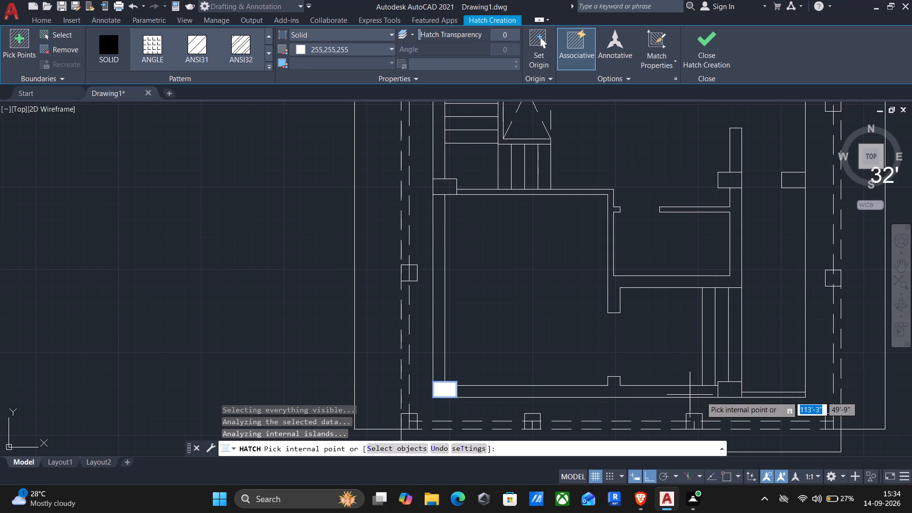
{"action": "left_click", "coordinate": [726, 393]}
{"action": "left_click", "coordinate": [437, 186]}
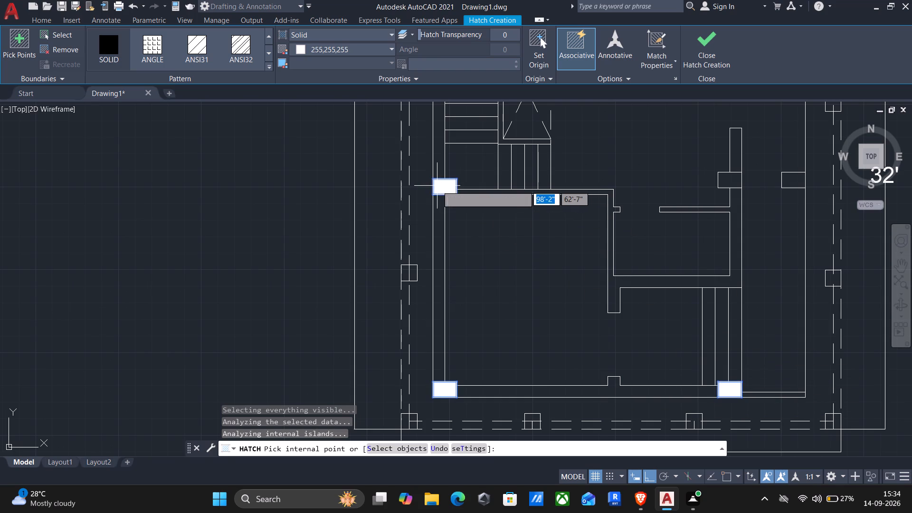
{"action": "left_click", "coordinate": [739, 180]}
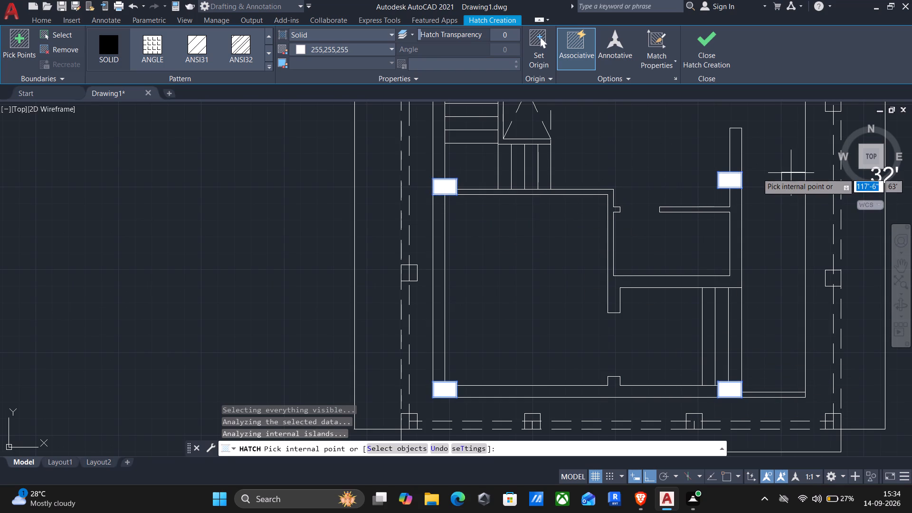
{"action": "left_click", "coordinate": [803, 183]}
Add solid hatch to the three columns in the row at the staircase's north end.
{"action": "middle_click_drag", "start_coordinate": [789, 191], "coordinate": [719, 402]}
{"action": "left_click", "coordinate": [718, 192]}
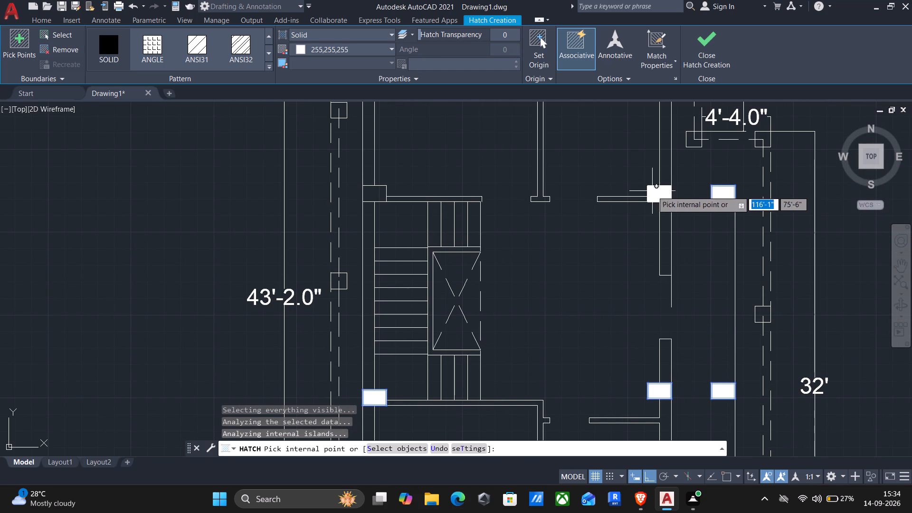
{"action": "left_click", "coordinate": [654, 192]}
{"action": "left_click", "coordinate": [375, 197]}
{"action": "scroll", "coordinate": [387, 223], "scroll_direction": "down", "scroll_amount": 2}
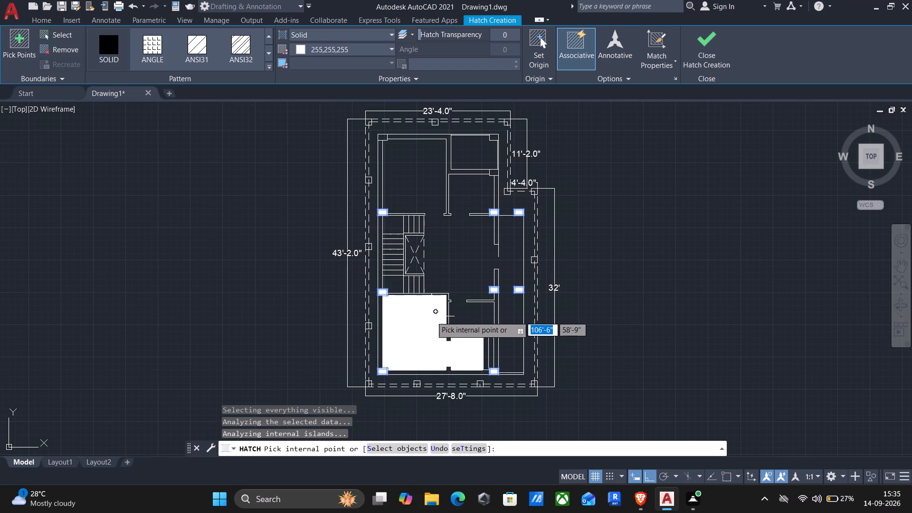
Solid-hatch the two columns at the building's northwest and northeast corners and finish the hatching.
{"action": "middle_click_drag", "start_coordinate": [448, 282], "coordinate": [442, 404]}
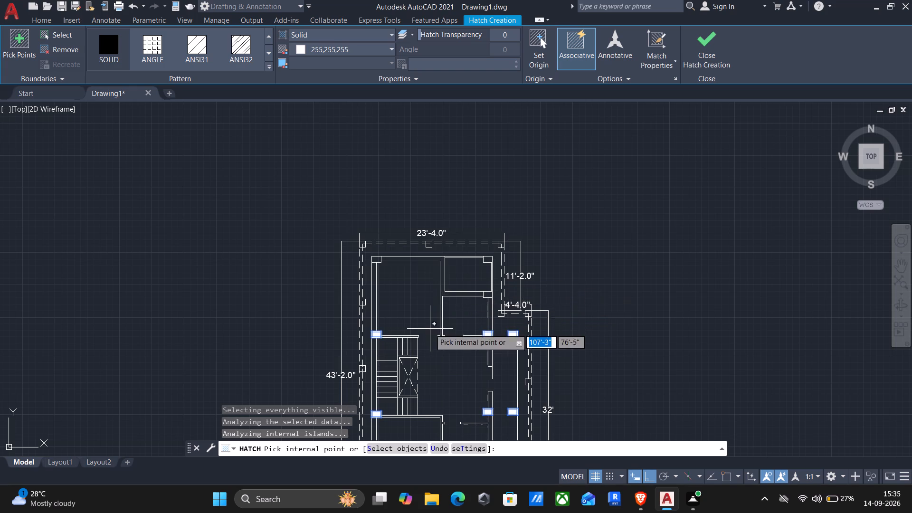
{"action": "middle_click_drag", "start_coordinate": [430, 331], "coordinate": [426, 217]}
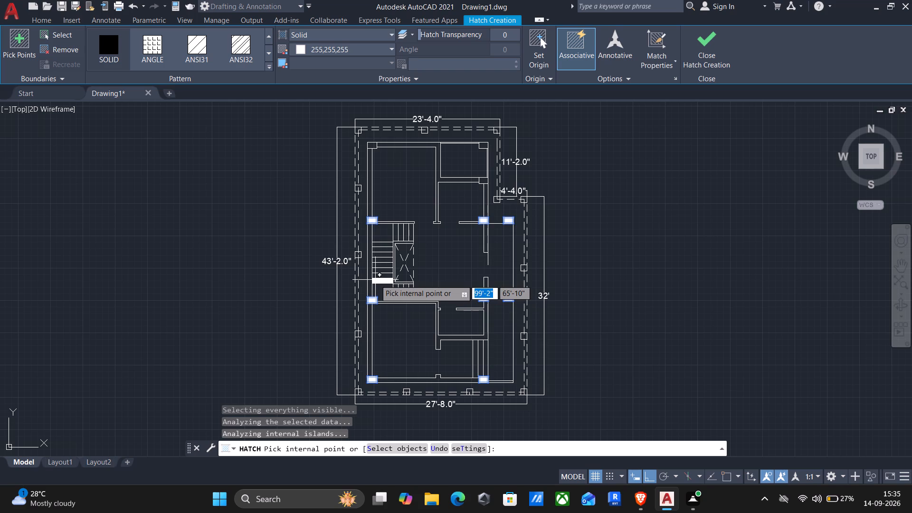
{"action": "scroll", "coordinate": [366, 141], "scroll_direction": "up", "scroll_amount": 2}
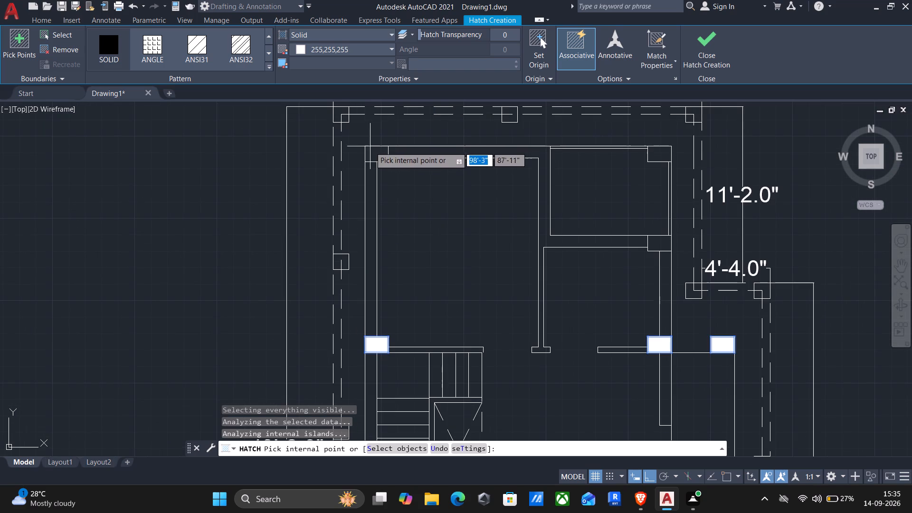
{"action": "left_click", "coordinate": [371, 150]}
{"action": "left_click", "coordinate": [653, 154]}
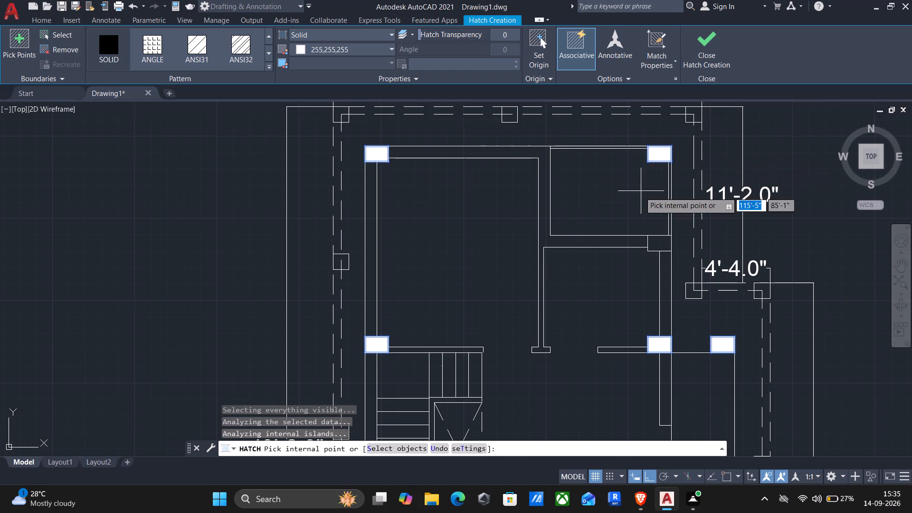
{"action": "key", "text": "Escape"}
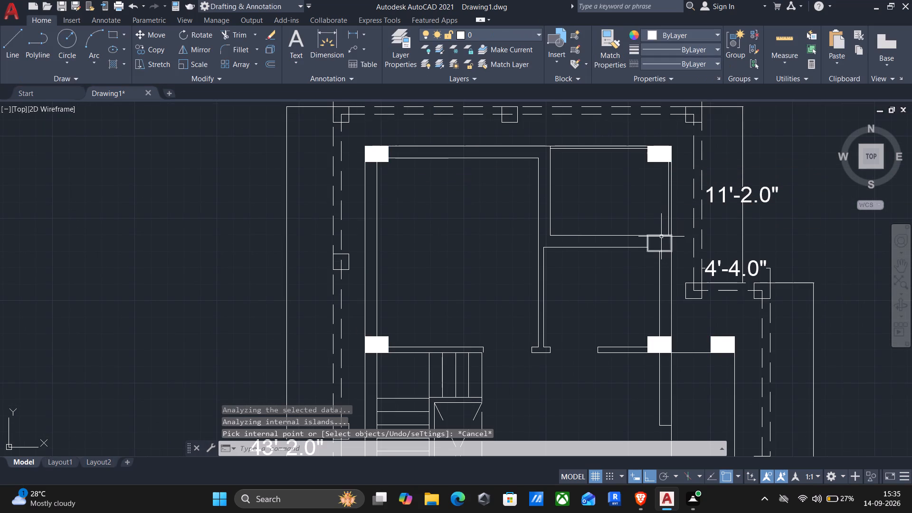
Delete the unfilled column rectangle on the east wall at the southeast corner of the northeast room.
{"action": "left_click", "coordinate": [661, 236]}
{"action": "key", "text": "Delete"}
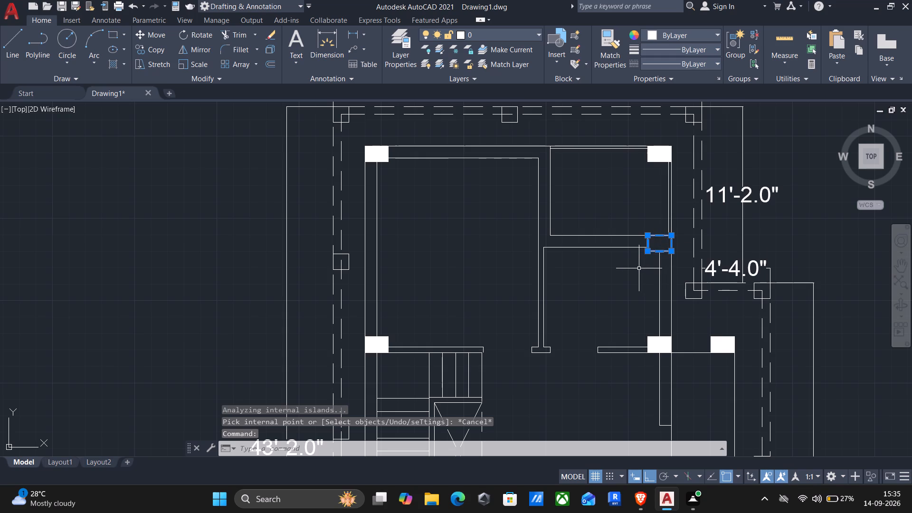
{"action": "key", "text": "Delete"}
Fillet the inner north and east wall lines of the room south of the northeast room into a sharp corner.
{"action": "key", "text": "f"}
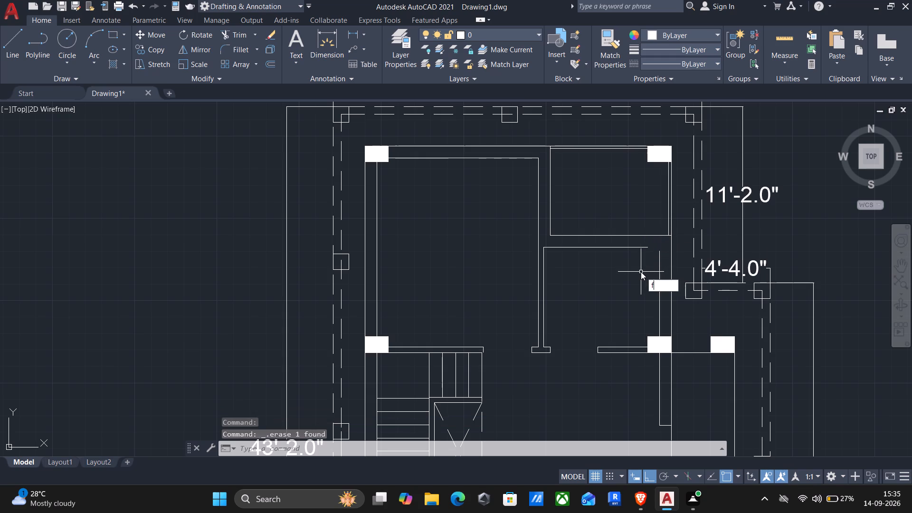
{"action": "key", "text": "Return"}
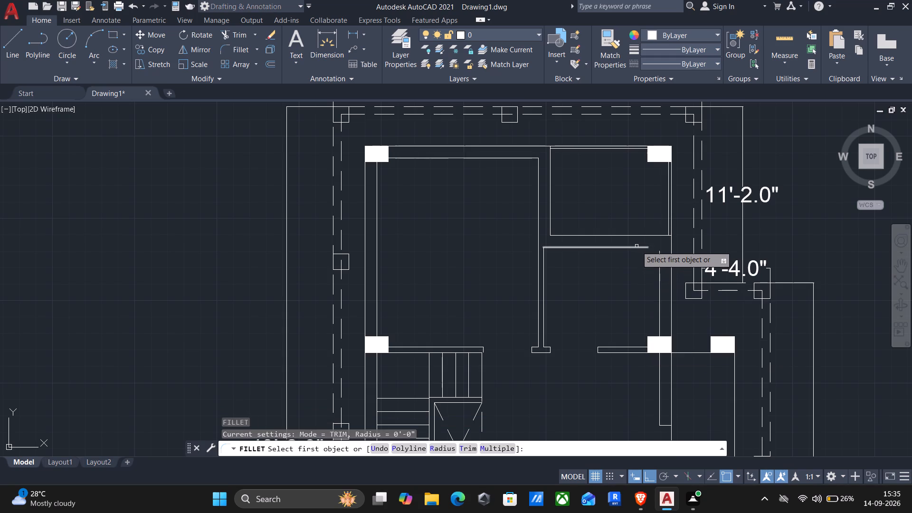
{"action": "left_click", "coordinate": [633, 250]}
{"action": "left_click", "coordinate": [627, 247]}
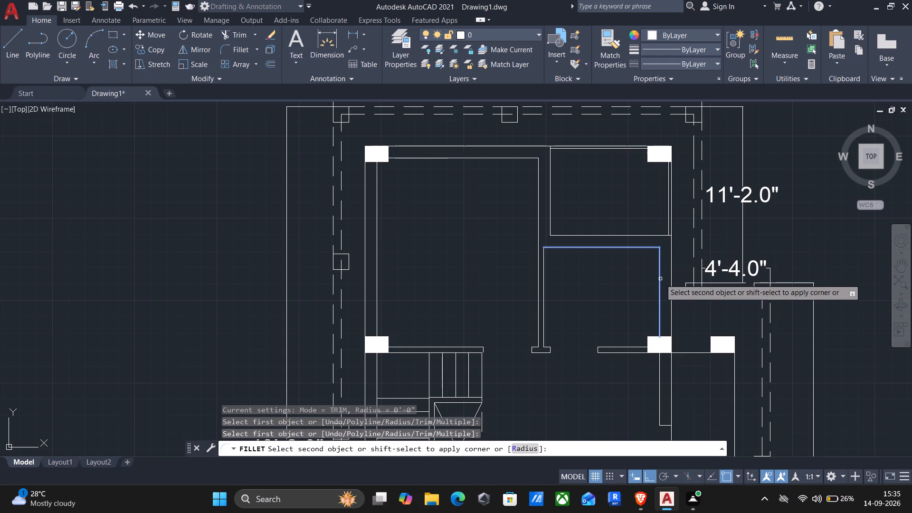
{"action": "left_click", "coordinate": [660, 279]}
Start a line outline in the empty area west of the plan with a 2" segment westward and a 4" segment northward.
{"action": "scroll", "coordinate": [616, 293], "scroll_direction": "down", "scroll_amount": 1}
{"action": "middle_click_drag", "start_coordinate": [615, 294], "coordinate": [571, 265]}
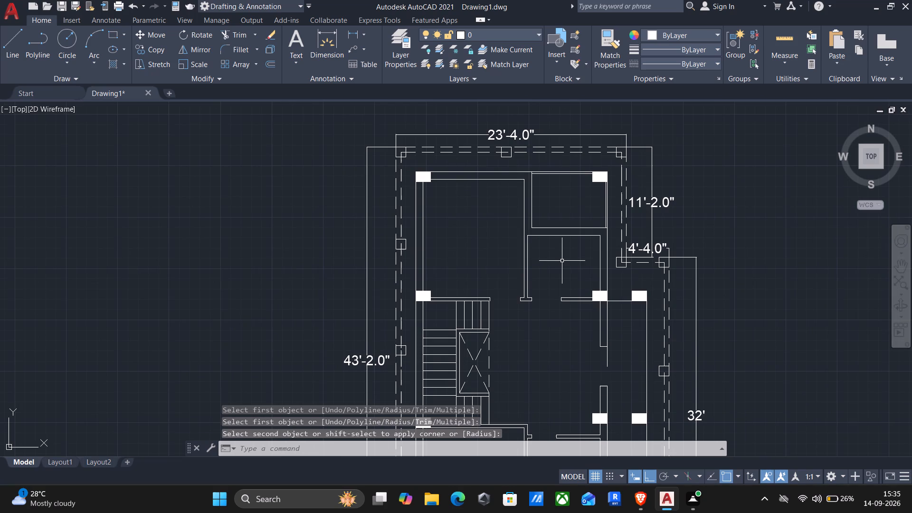
{"action": "middle_click_drag", "start_coordinate": [559, 325], "coordinate": [508, 247]}
{"action": "middle_click_drag", "start_coordinate": [502, 256], "coordinate": [510, 275]}
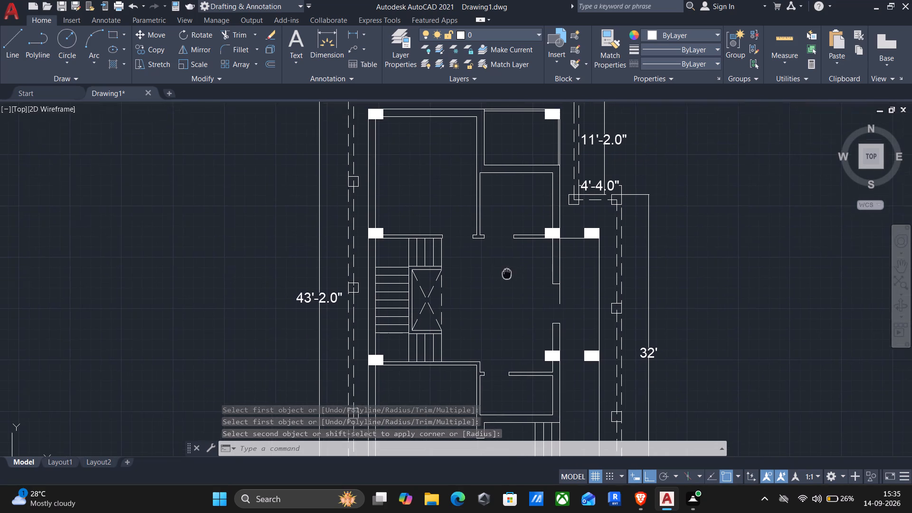
{"action": "middle_click_drag", "start_coordinate": [510, 275], "coordinate": [526, 286]}
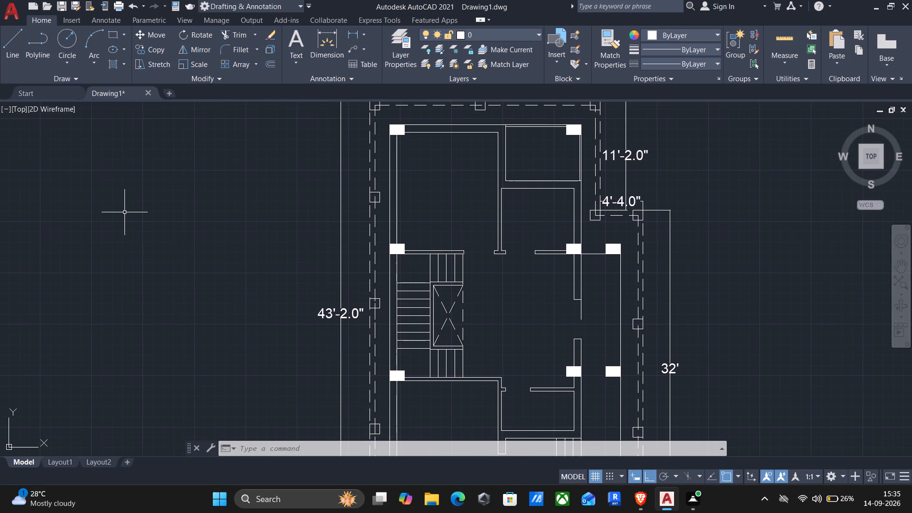
{"action": "key", "text": "l"}
{"action": "key", "text": "Return"}
{"action": "left_click", "coordinate": [187, 263]}
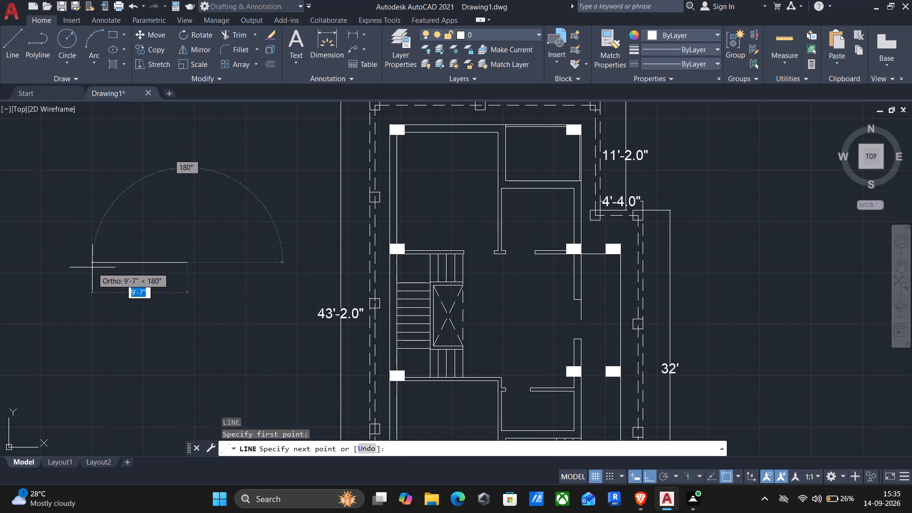
{"action": "type", "text": "2\""}
{"action": "key", "text": "Return"}
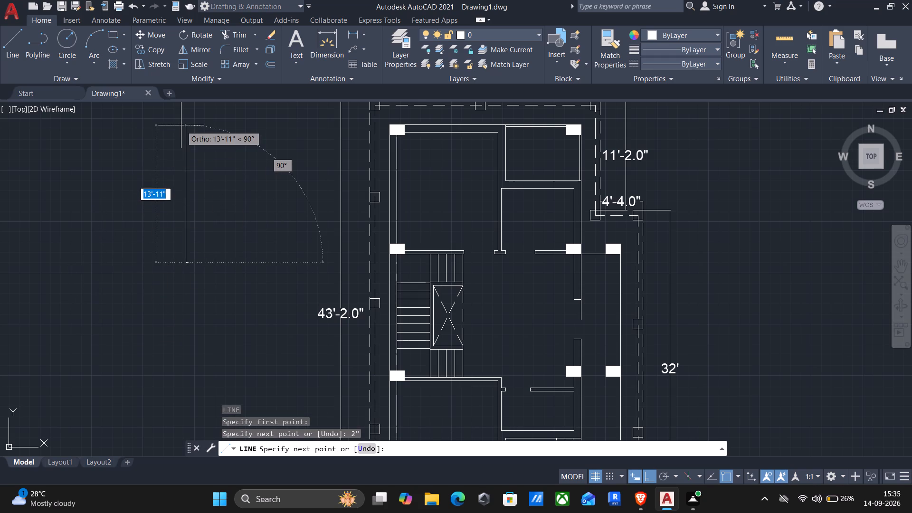
{"action": "type", "text": "4\""}
{"action": "key", "text": "Return"}
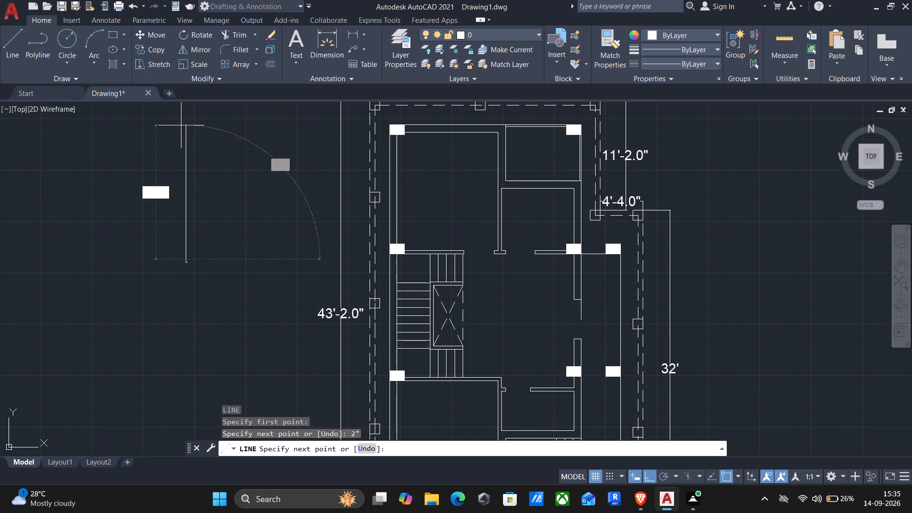
Continue the outline 1" east, 1" south and 1" east, and bring it down to its starting corner to close the stepped profile.
{"action": "scroll", "coordinate": [221, 256], "scroll_direction": "up", "scroll_amount": 2}
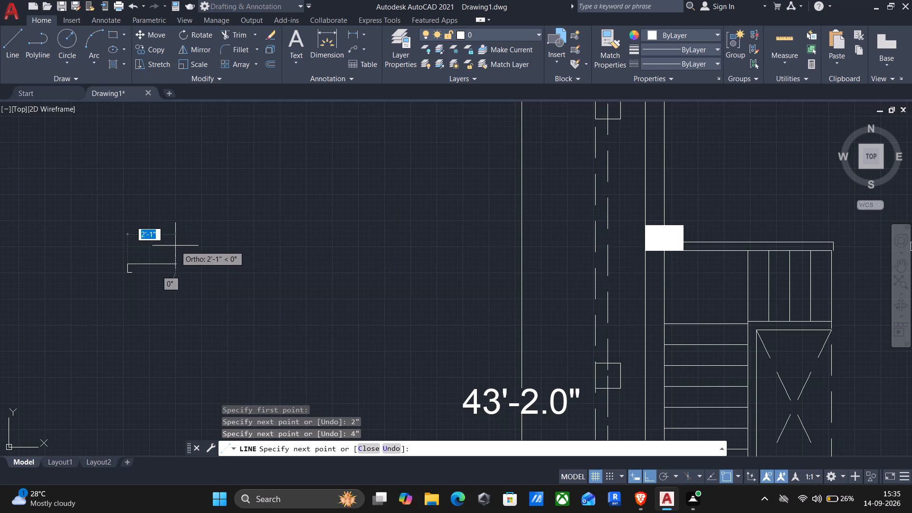
{"action": "scroll", "coordinate": [152, 248], "scroll_direction": "up", "scroll_amount": 1}
{"action": "type", "text": "1\""}
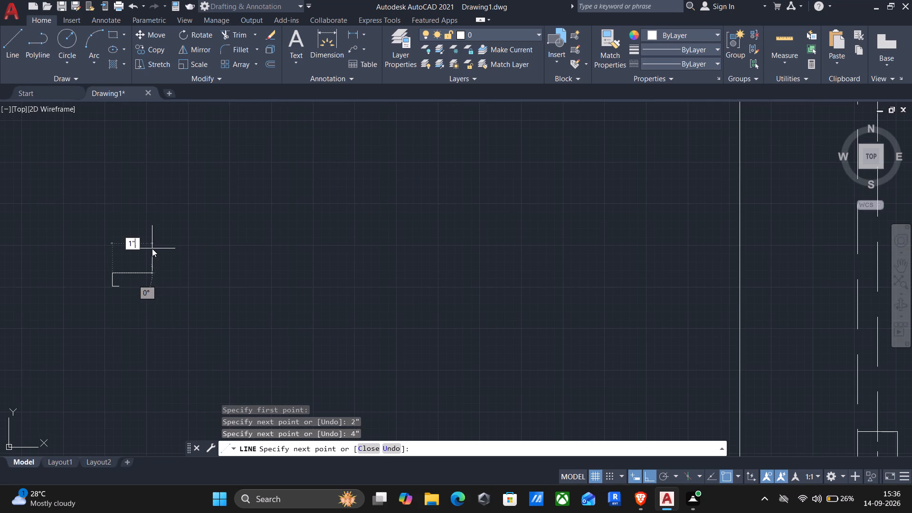
{"action": "key", "text": "Return"}
{"action": "scroll", "coordinate": [118, 279], "scroll_direction": "up", "scroll_amount": 3}
{"action": "type", "text": "1\""}
{"action": "key", "text": "Return"}
{"action": "scroll", "coordinate": [131, 298], "scroll_direction": "up", "scroll_amount": 3}
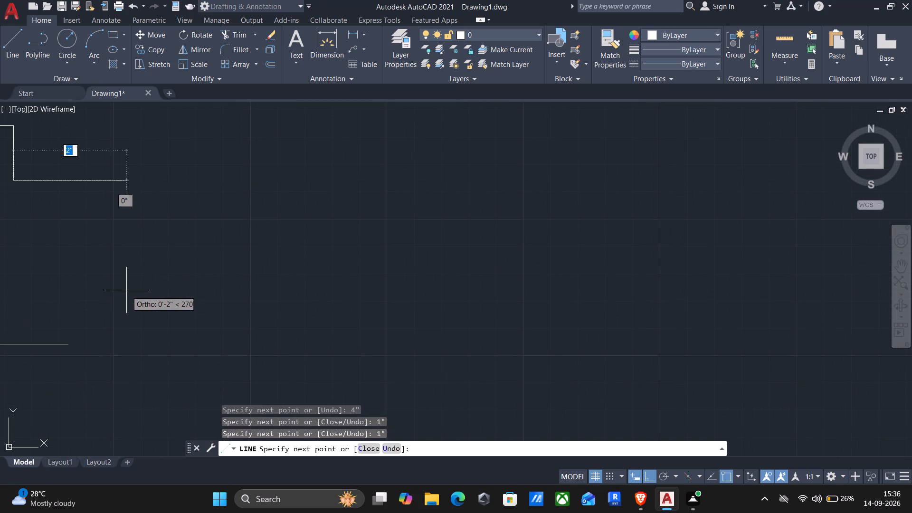
{"action": "scroll", "coordinate": [144, 263], "scroll_direction": "down", "scroll_amount": 1}
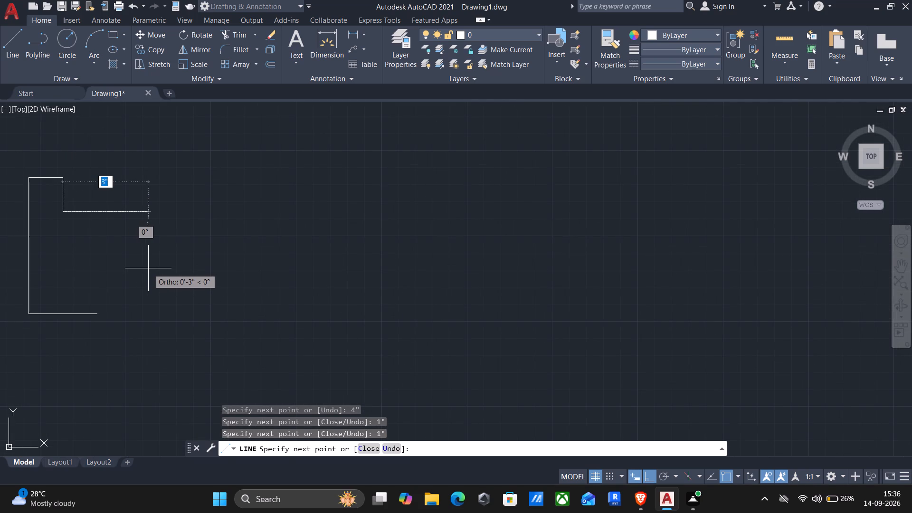
{"action": "type", "text": "1\""}
{"action": "key", "text": "Return"}
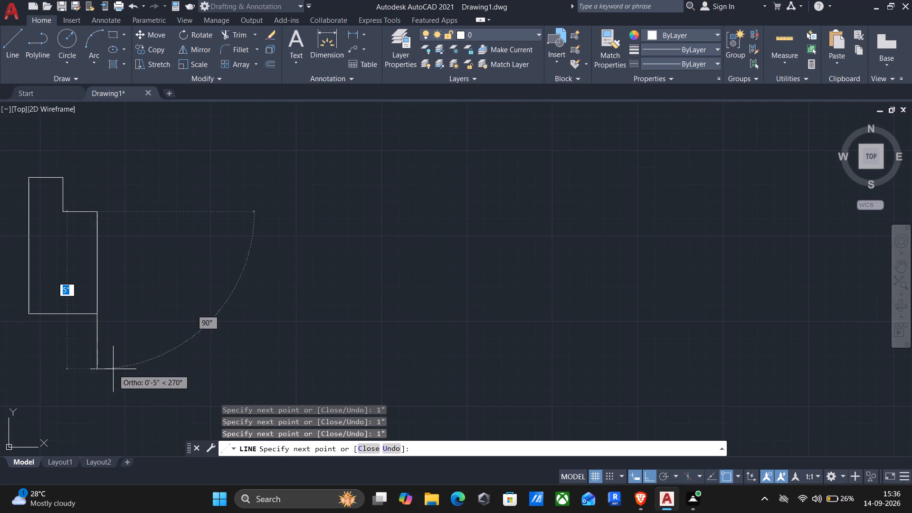
{"action": "left_click", "coordinate": [98, 315]}
{"action": "middle_click_drag", "start_coordinate": [101, 324], "coordinate": [254, 246]}
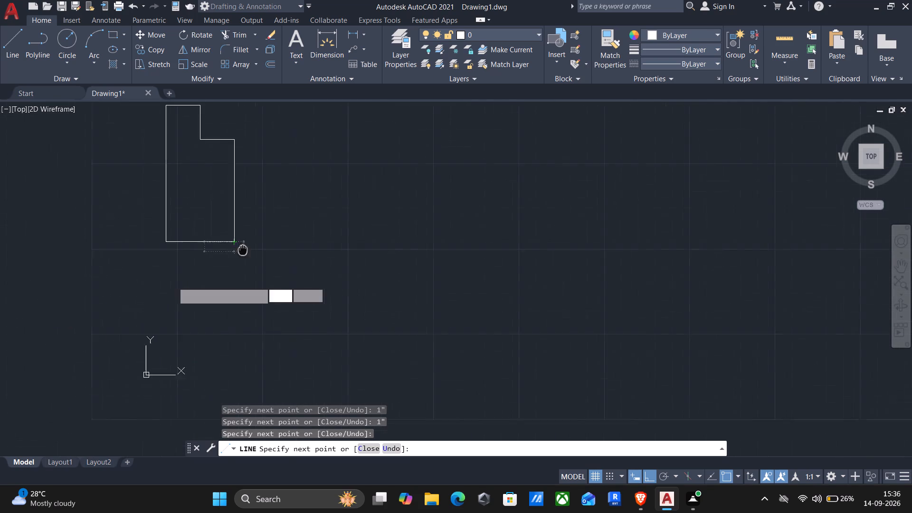
{"action": "middle_click_drag", "start_coordinate": [254, 246], "coordinate": [276, 236]}
{"action": "key", "text": "Return"}
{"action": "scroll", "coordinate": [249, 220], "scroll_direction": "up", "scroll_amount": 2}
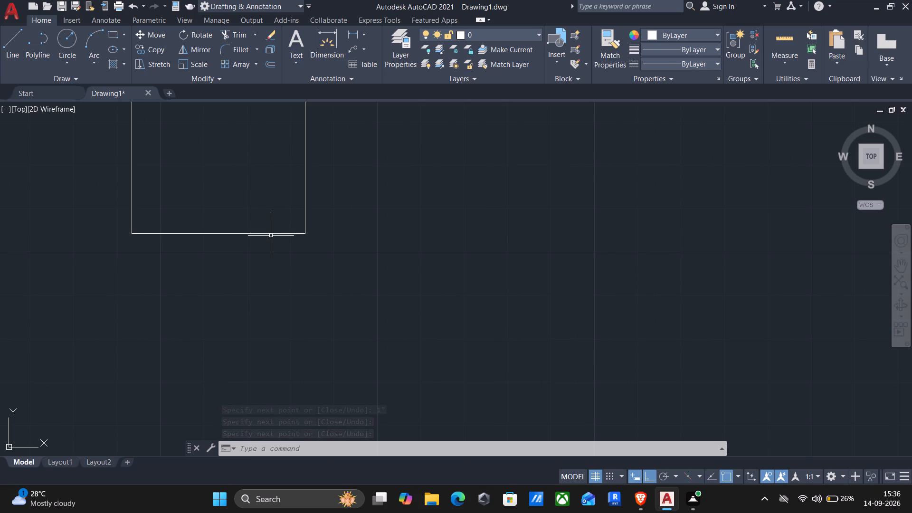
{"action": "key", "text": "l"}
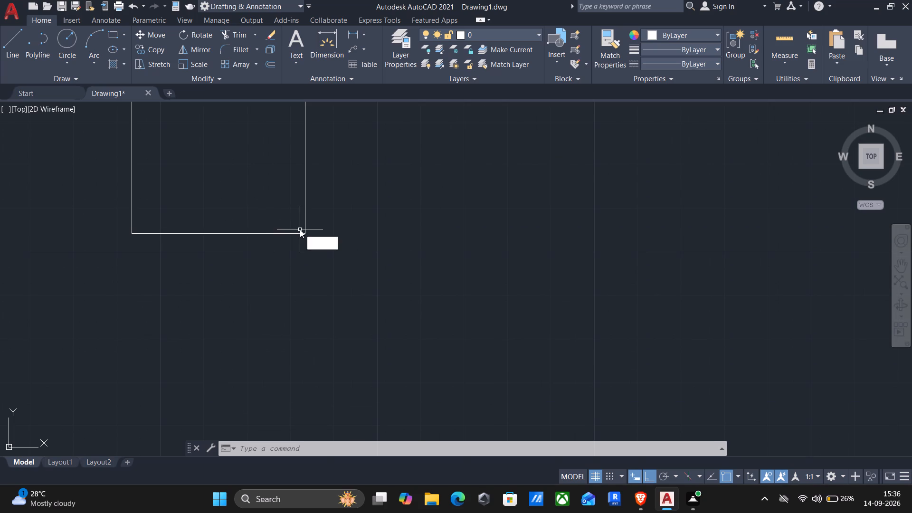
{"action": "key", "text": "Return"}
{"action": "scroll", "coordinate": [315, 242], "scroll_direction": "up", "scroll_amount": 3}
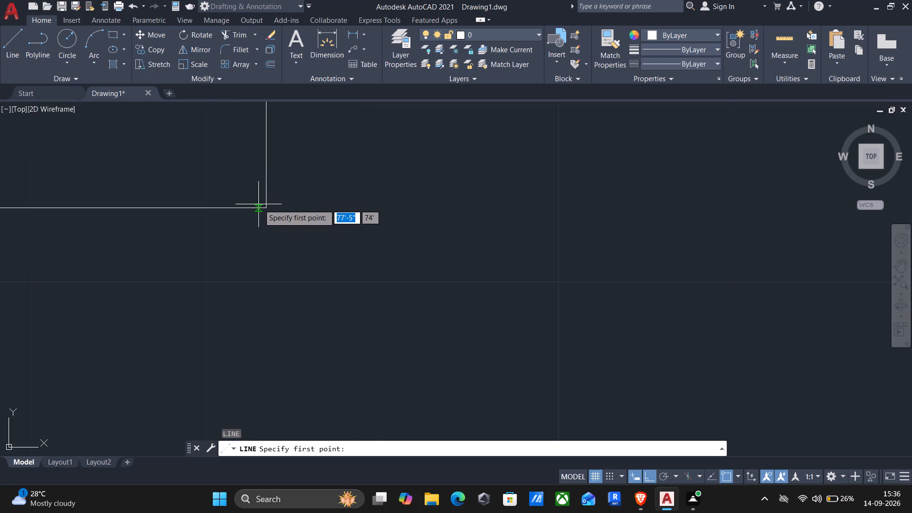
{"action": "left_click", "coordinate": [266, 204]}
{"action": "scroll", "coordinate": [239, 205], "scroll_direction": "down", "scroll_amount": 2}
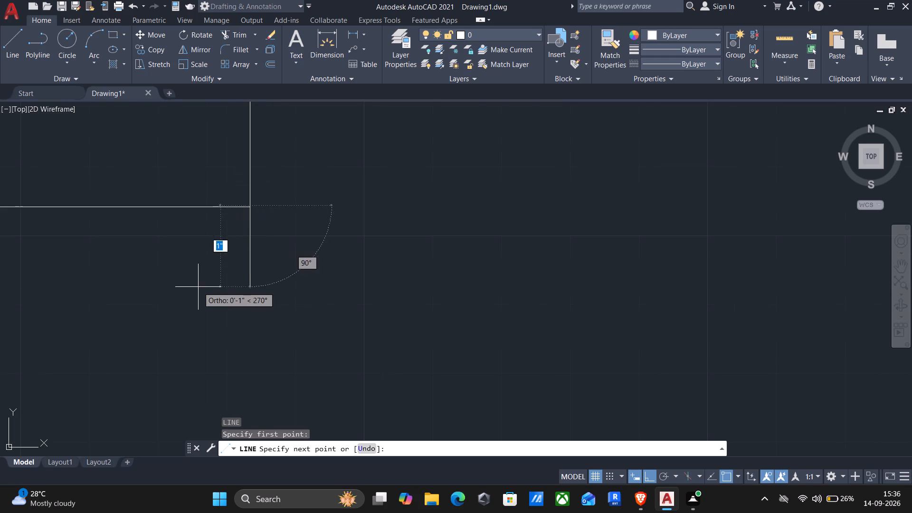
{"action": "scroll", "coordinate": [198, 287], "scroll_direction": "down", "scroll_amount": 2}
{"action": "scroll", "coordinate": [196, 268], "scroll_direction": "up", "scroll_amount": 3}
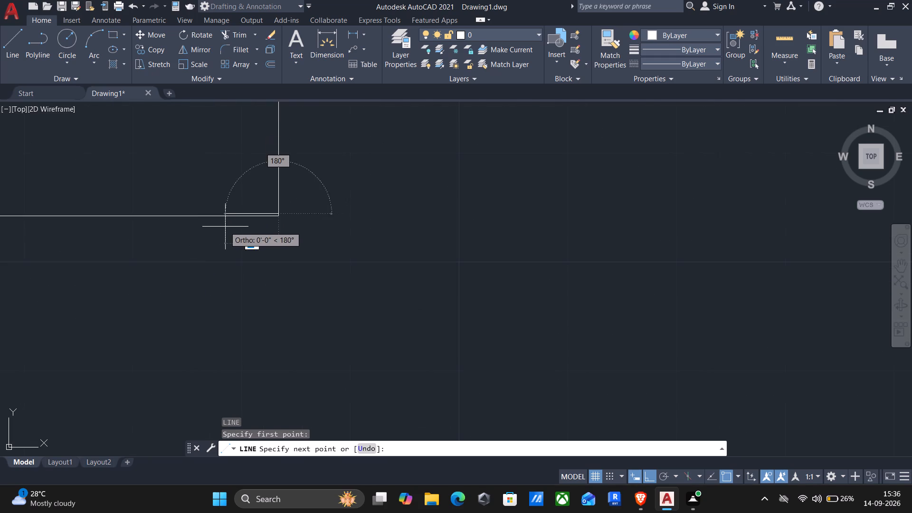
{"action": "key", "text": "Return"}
Draw a small two-step line inside the profile's southeast corner, from that corner along the bottom edge and stepping up to the east edge.
{"action": "key", "text": "Return"}
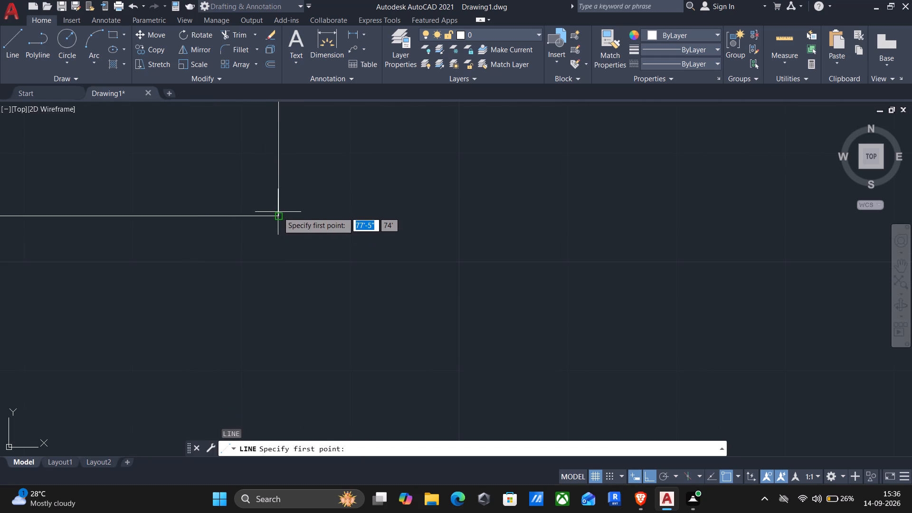
{"action": "left_click", "coordinate": [278, 214]}
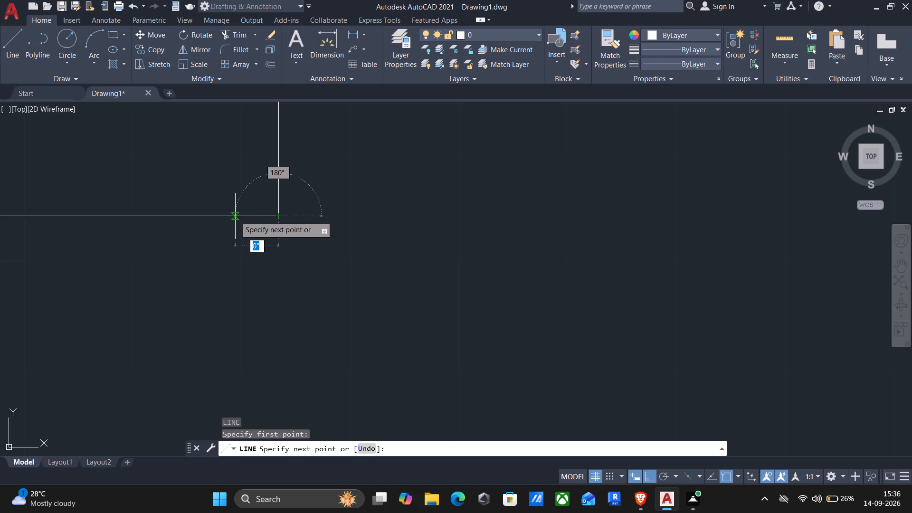
{"action": "left_click", "coordinate": [226, 216]}
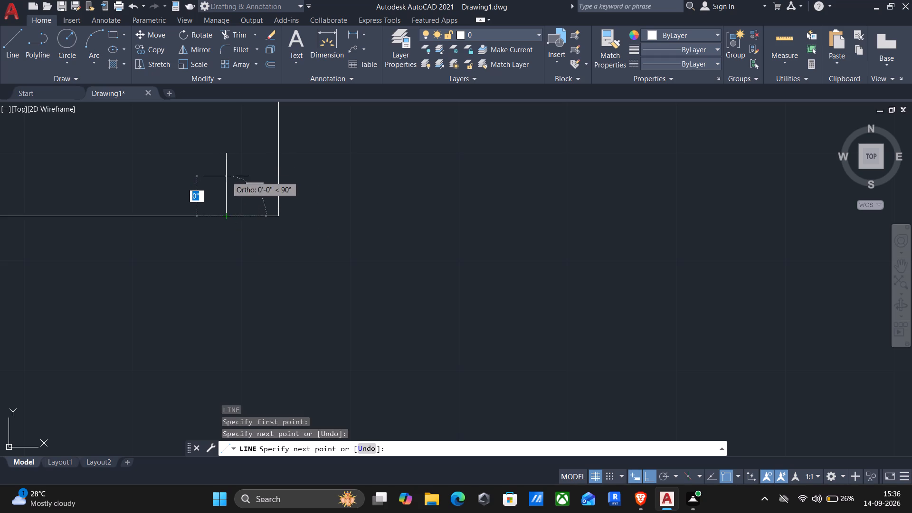
{"action": "left_click", "coordinate": [226, 163]}
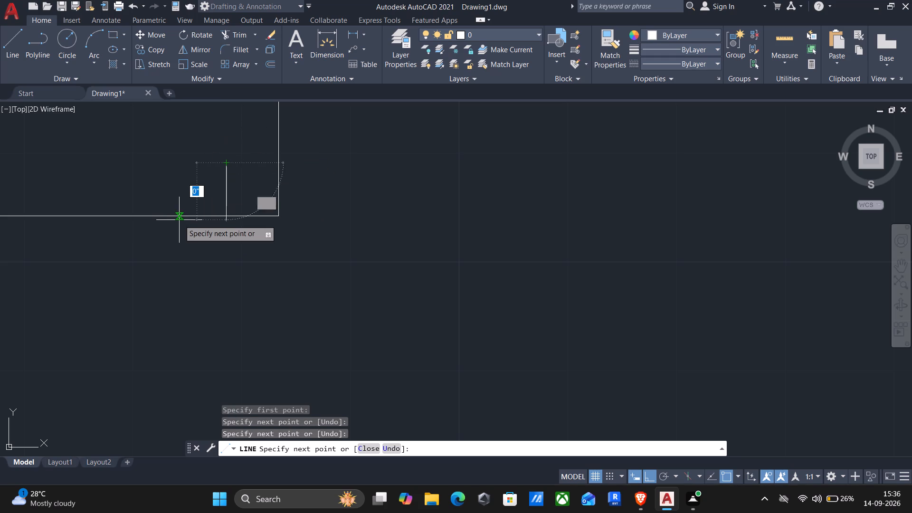
{"action": "key", "text": "ctrl+z"}
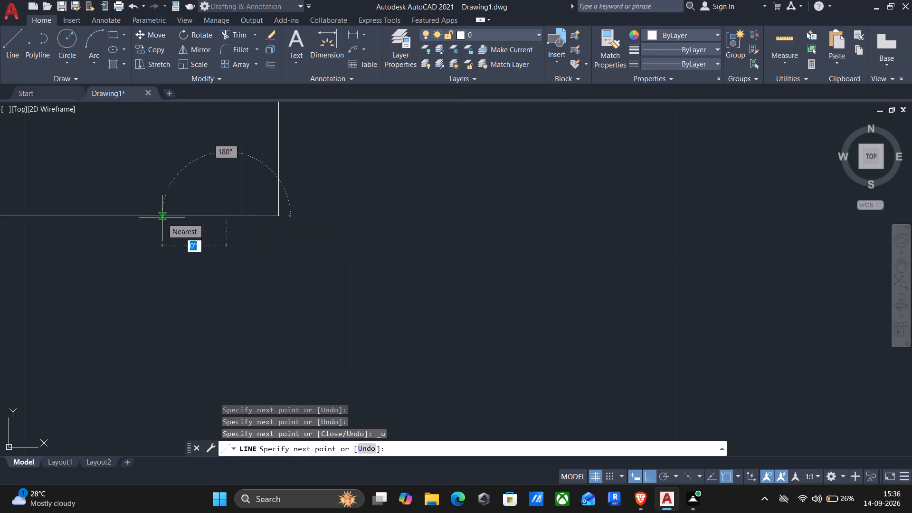
{"action": "scroll", "coordinate": [162, 218], "scroll_direction": "down", "scroll_amount": 2}
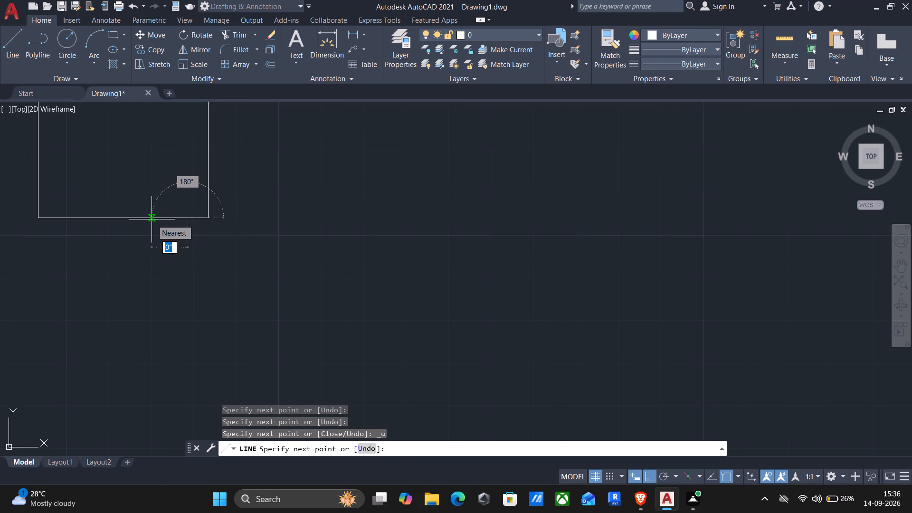
{"action": "left_click", "coordinate": [162, 218]}
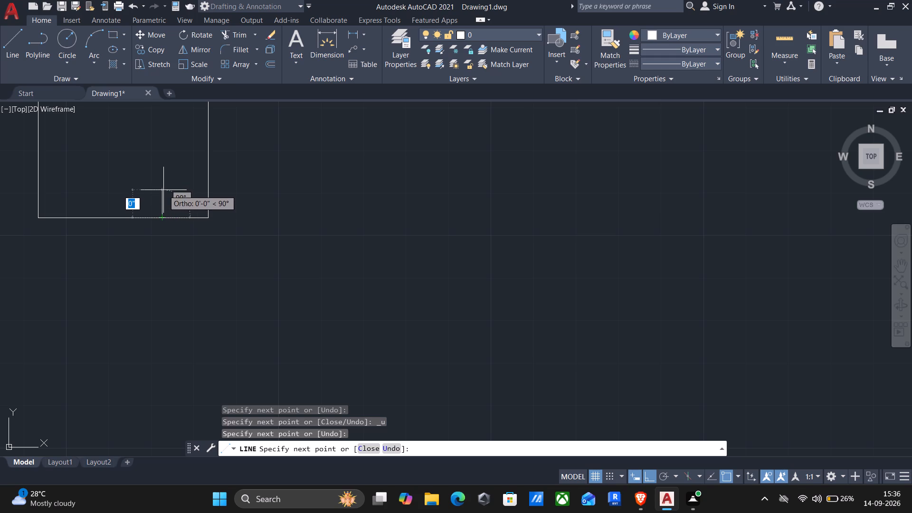
{"action": "left_click", "coordinate": [163, 190]}
{"action": "left_click", "coordinate": [188, 190]}
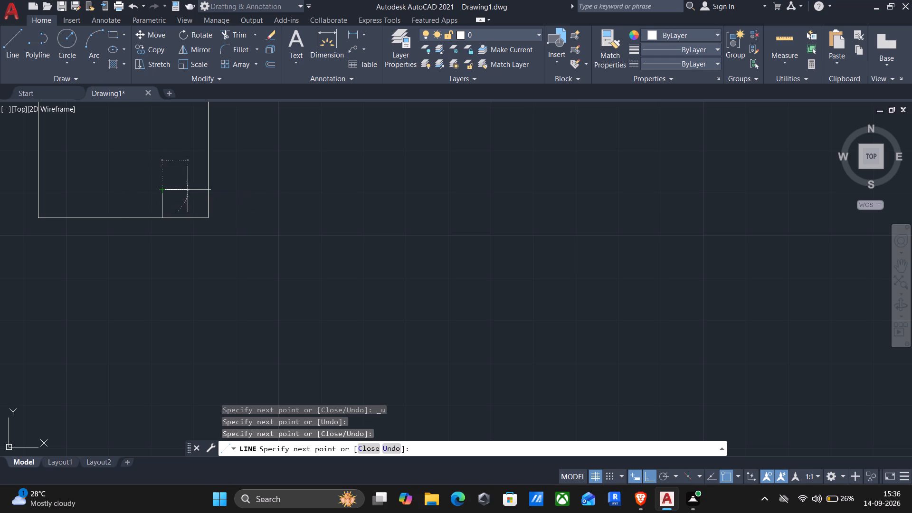
{"action": "left_click", "coordinate": [190, 159]}
{"action": "left_click", "coordinate": [206, 155]}
{"action": "key", "text": "Return"}
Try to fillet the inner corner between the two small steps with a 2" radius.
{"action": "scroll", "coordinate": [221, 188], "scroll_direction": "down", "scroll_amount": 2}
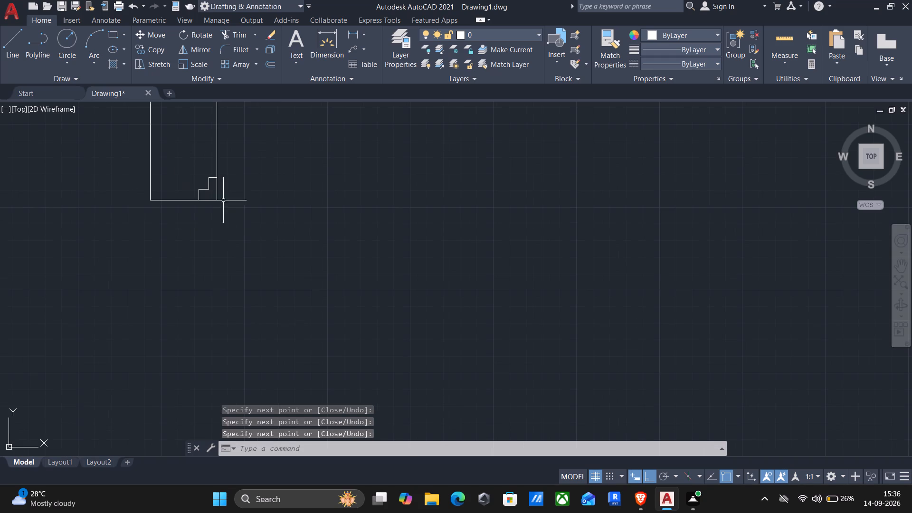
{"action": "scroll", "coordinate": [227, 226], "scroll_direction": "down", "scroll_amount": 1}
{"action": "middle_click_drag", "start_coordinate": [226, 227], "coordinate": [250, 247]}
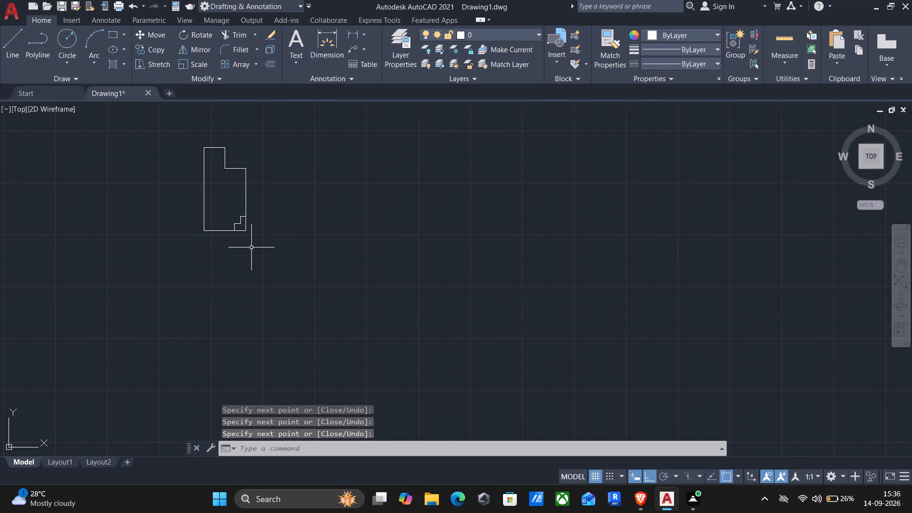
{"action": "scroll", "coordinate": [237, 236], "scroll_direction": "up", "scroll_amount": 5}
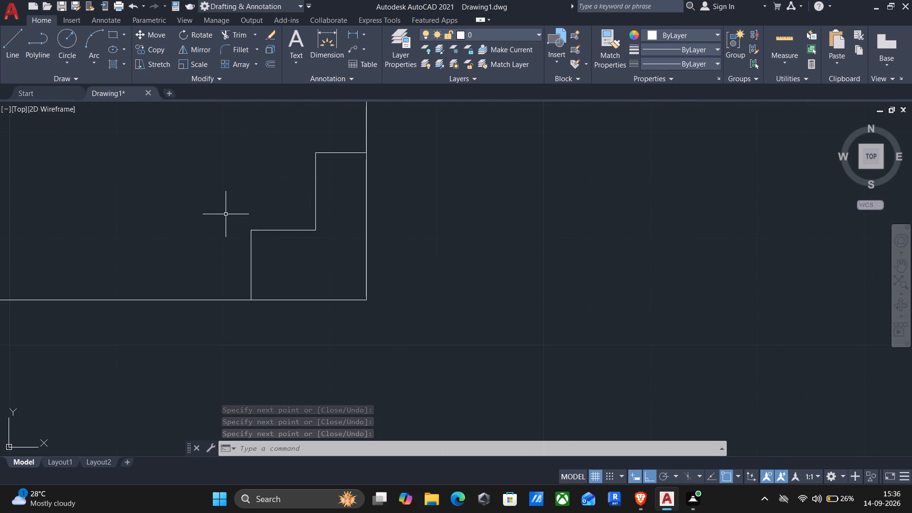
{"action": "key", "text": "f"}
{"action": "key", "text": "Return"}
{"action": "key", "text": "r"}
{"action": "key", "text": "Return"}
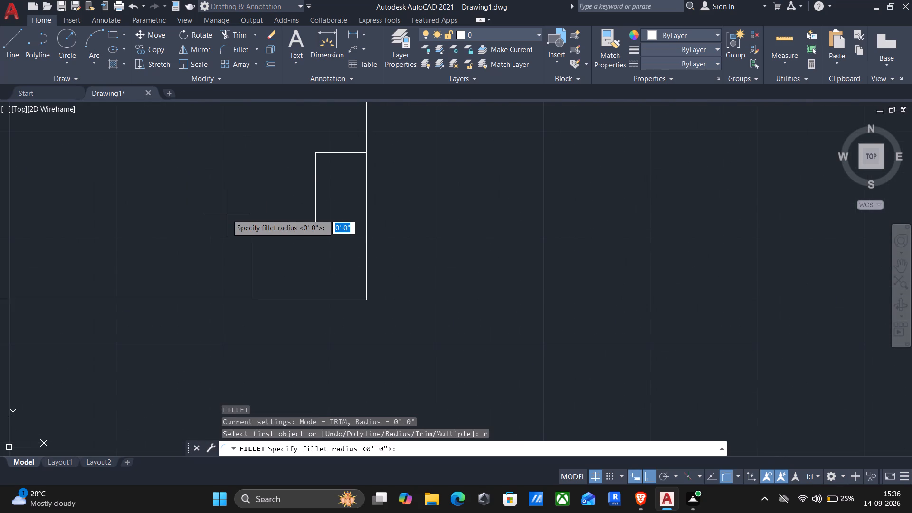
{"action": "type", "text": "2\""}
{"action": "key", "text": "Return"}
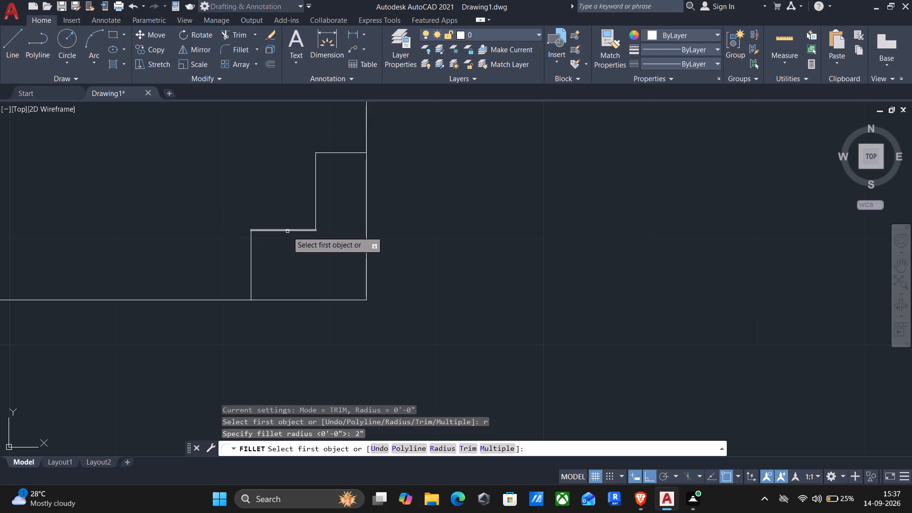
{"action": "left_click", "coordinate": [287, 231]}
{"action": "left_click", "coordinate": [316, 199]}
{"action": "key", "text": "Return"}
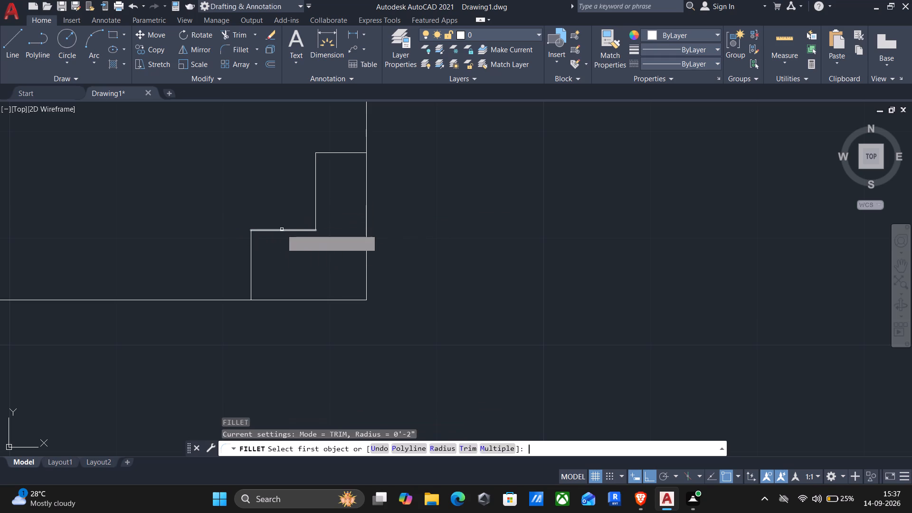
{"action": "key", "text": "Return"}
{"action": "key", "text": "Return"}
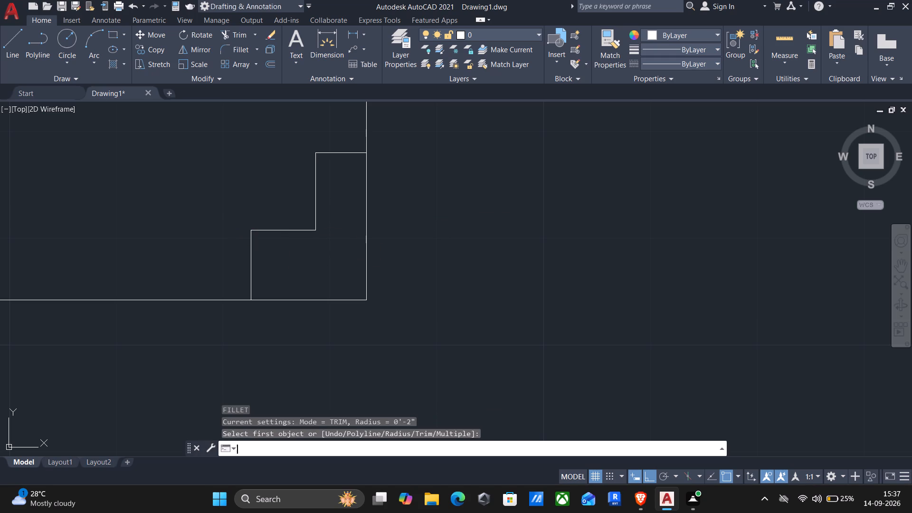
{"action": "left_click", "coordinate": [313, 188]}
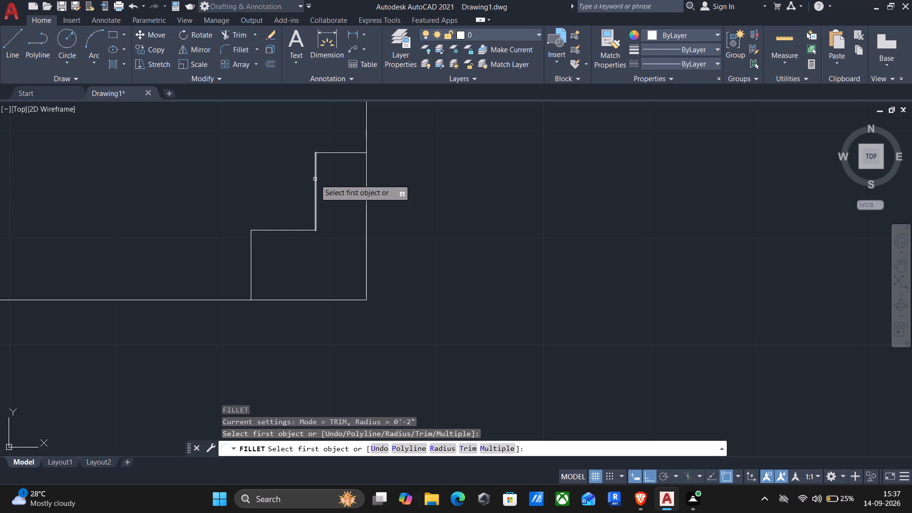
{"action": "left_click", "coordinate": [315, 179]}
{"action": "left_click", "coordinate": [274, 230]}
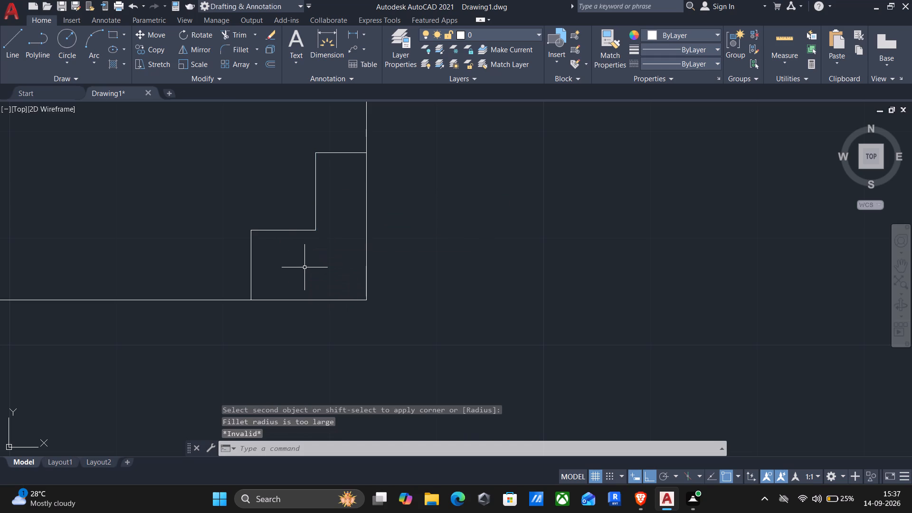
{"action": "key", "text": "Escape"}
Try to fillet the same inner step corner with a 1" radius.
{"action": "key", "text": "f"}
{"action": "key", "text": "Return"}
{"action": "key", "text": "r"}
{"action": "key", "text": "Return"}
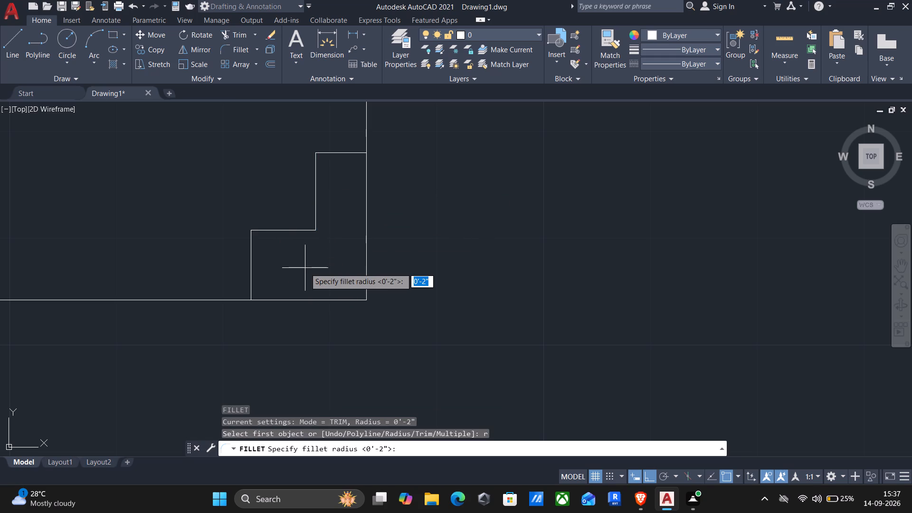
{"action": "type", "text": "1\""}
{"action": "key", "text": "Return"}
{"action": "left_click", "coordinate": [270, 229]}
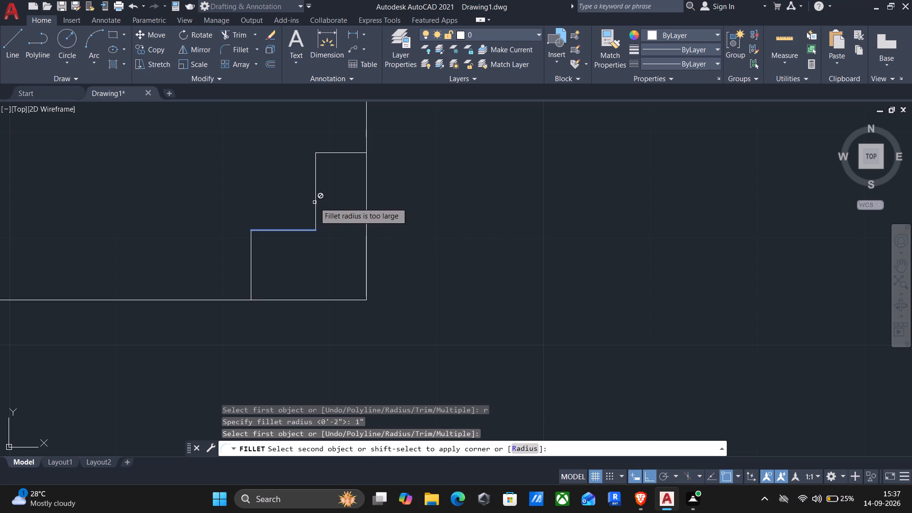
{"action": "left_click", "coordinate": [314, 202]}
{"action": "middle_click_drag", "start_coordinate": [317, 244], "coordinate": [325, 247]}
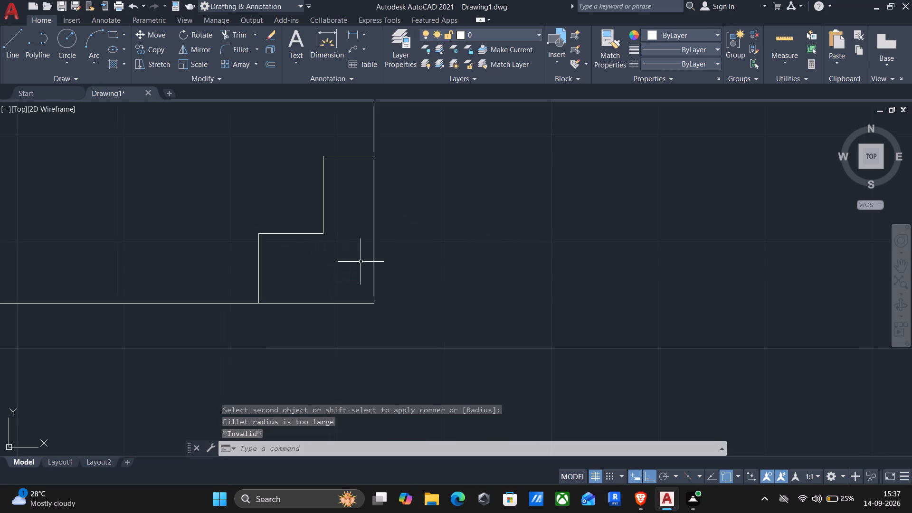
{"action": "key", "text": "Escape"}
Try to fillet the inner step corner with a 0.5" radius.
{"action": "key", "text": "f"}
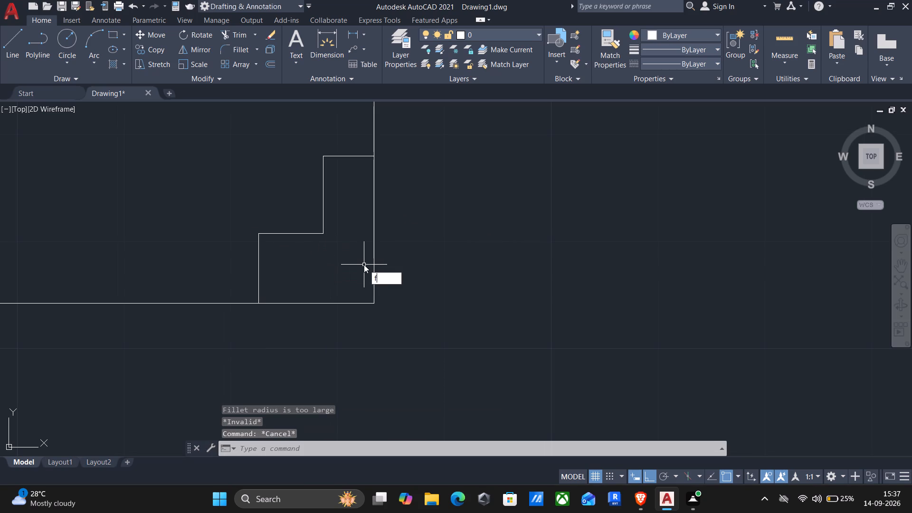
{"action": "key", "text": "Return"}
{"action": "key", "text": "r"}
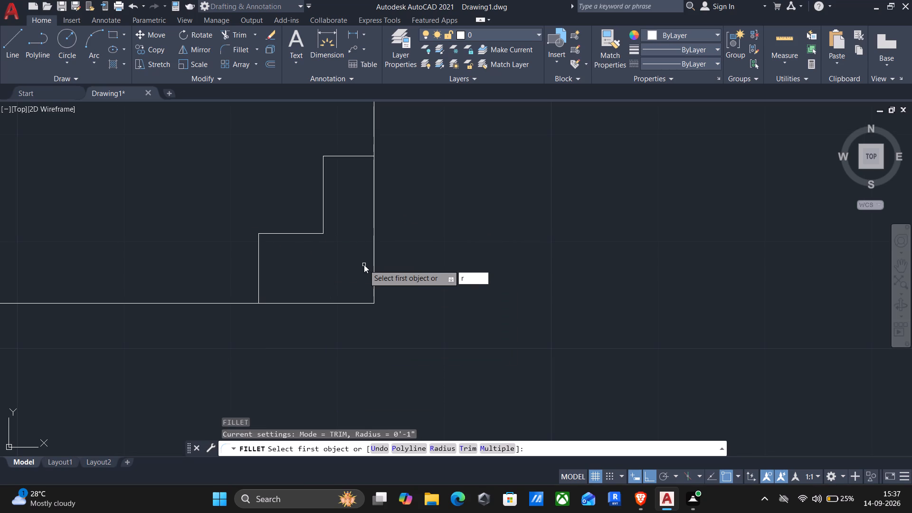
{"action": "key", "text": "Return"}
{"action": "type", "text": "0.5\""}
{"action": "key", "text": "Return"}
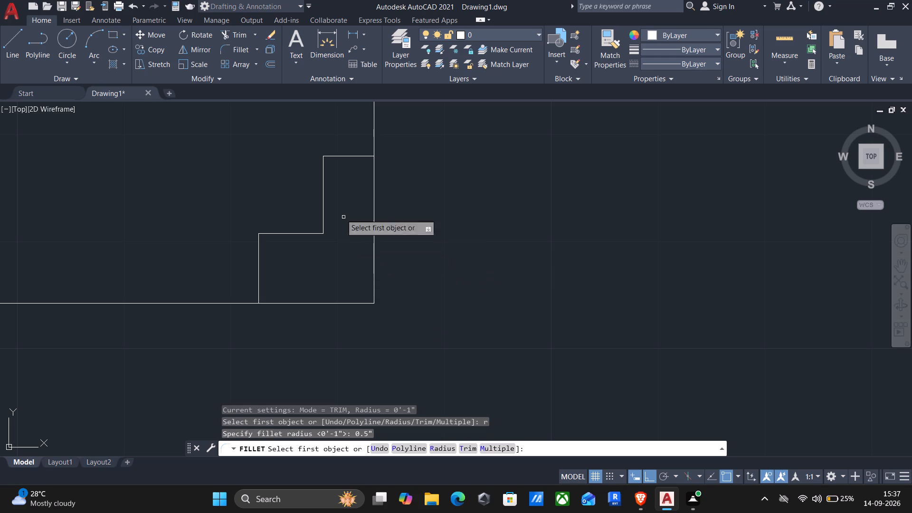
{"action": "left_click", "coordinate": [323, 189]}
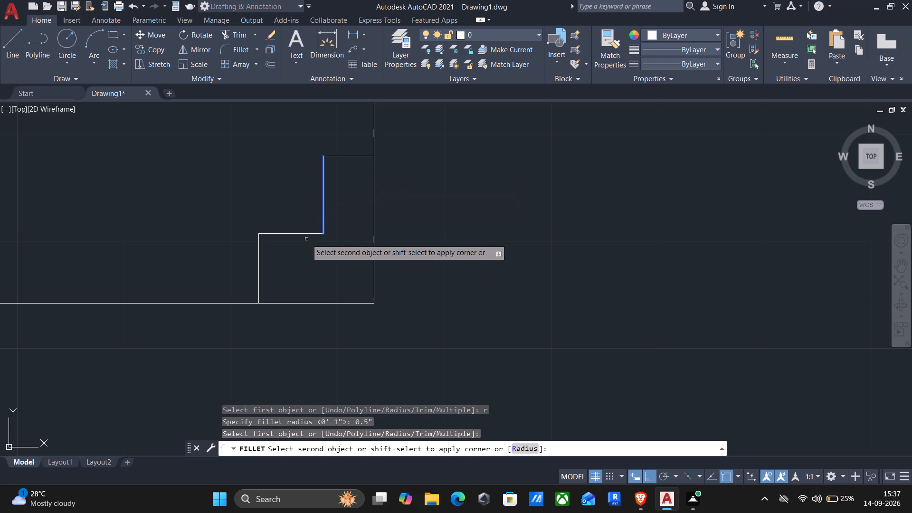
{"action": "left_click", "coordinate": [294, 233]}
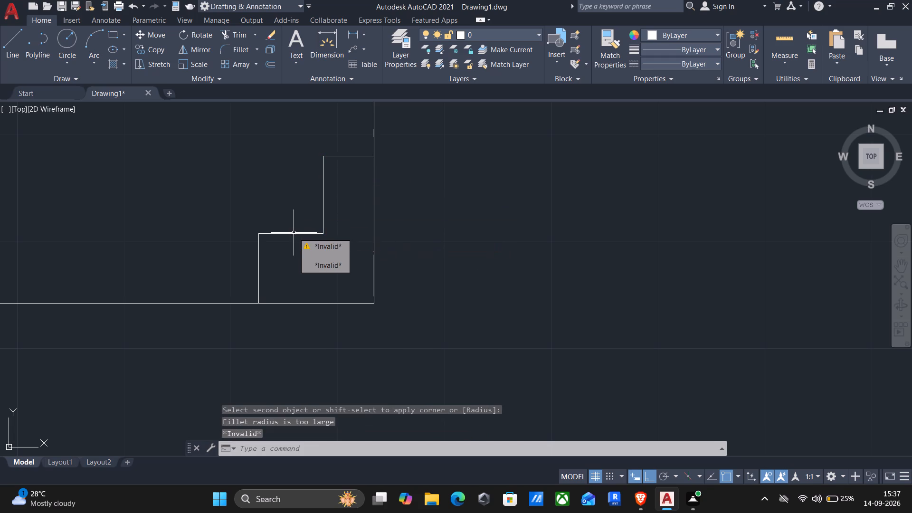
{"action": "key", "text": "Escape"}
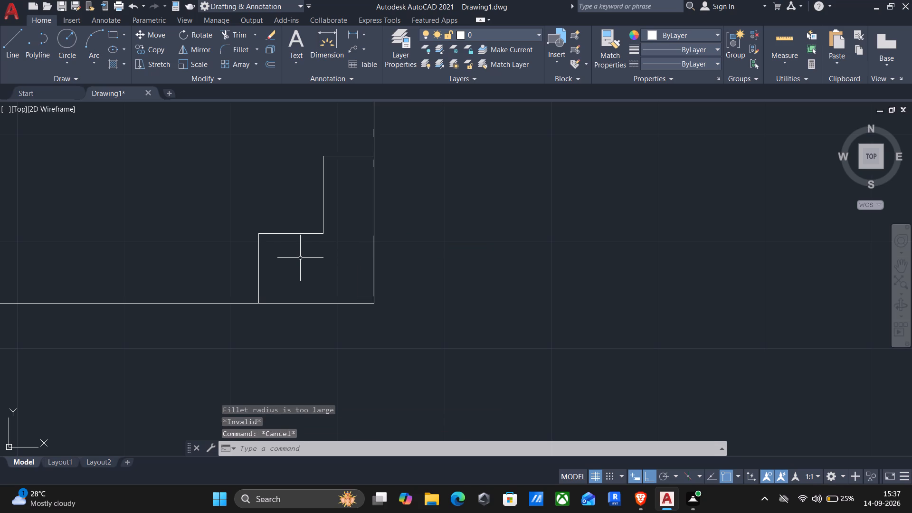
Fillet the inner corner between the lower step's horizontal line and the upper step's vertical line with a 0.2" radius.
{"action": "key", "text": "f"}
{"action": "key", "text": "Return"}
{"action": "key", "text": "r"}
{"action": "key", "text": "Return"}
{"action": "type", "text": "0."}
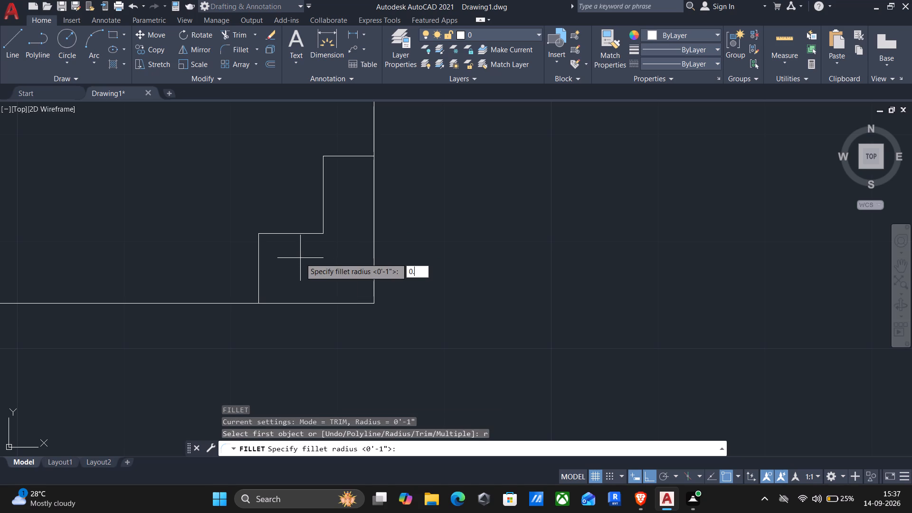
{"action": "key", "text": "2"}
{"action": "key", "text": "shift+quotedbl"}
{"action": "key", "text": "Return"}
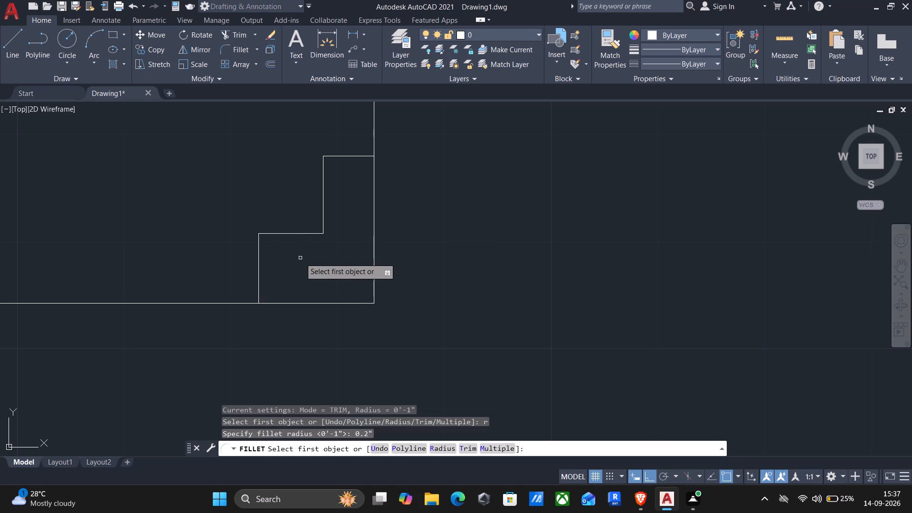
{"action": "left_click", "coordinate": [287, 232]}
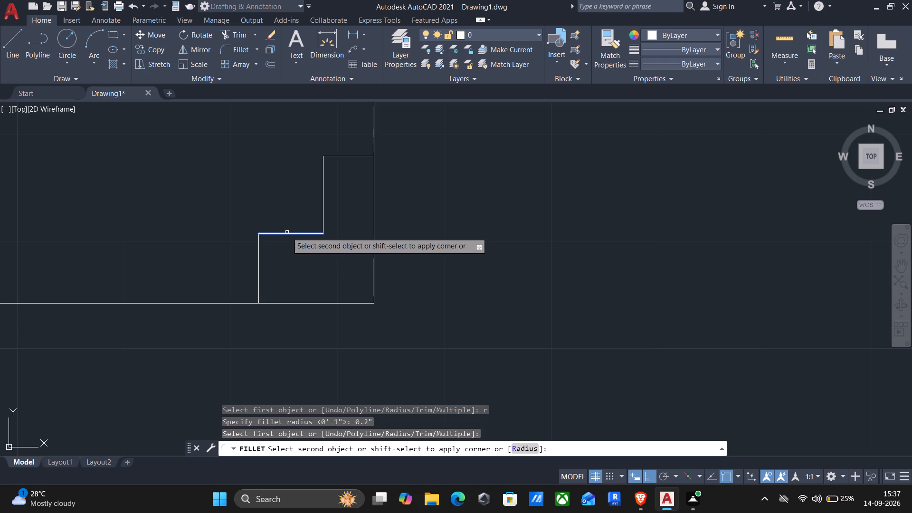
{"action": "left_click", "coordinate": [323, 203]}
{"action": "scroll", "coordinate": [323, 215], "scroll_direction": "down", "scroll_amount": 1}
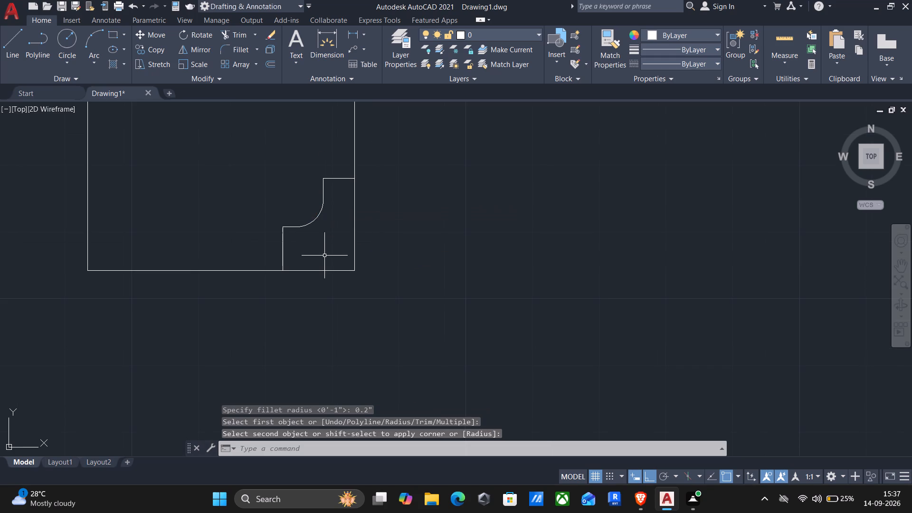
{"action": "scroll", "coordinate": [330, 270], "scroll_direction": "down", "scroll_amount": 1}
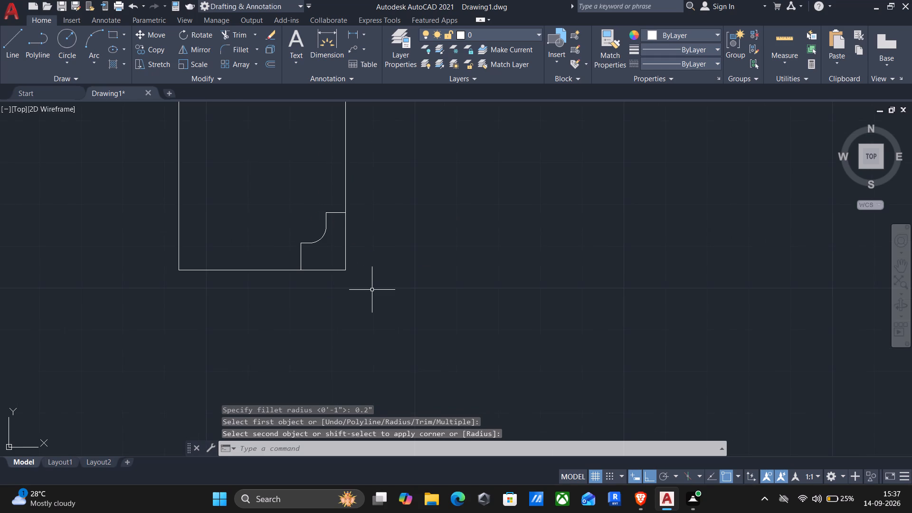
{"action": "left_click", "coordinate": [372, 290]}
{"action": "left_click", "coordinate": [374, 309]}
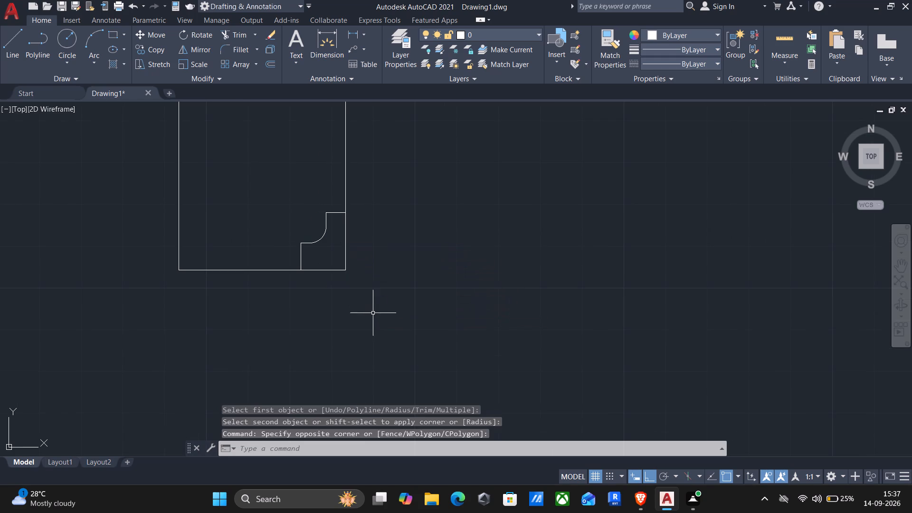
Trim the leftover vertical and horizontal lines outside the stepped, filleted lower corner of the profile detail.
{"action": "key", "text": "t"}
{"action": "key", "text": "r"}
{"action": "key", "text": "Return"}
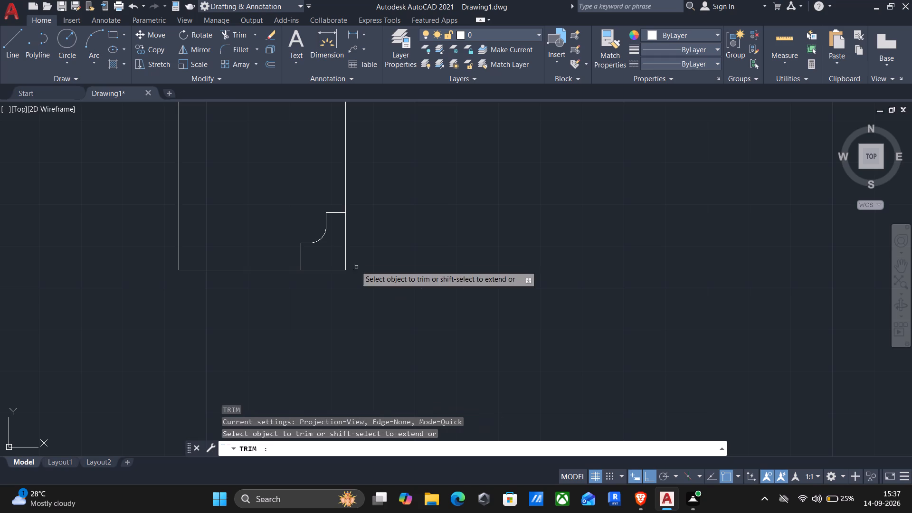
{"action": "left_click", "coordinate": [340, 238]}
{"action": "left_click_drag", "start_coordinate": [322, 282], "coordinate": [336, 282]}
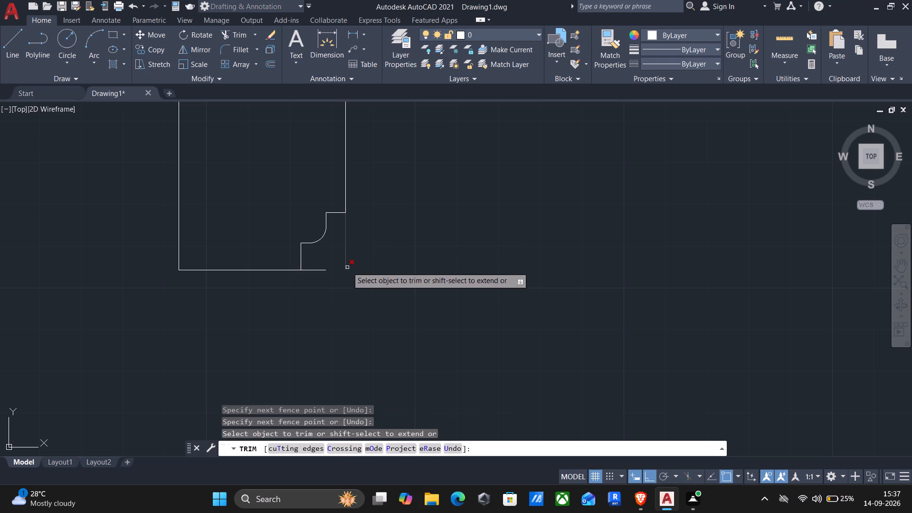
{"action": "left_click_drag", "start_coordinate": [347, 265], "coordinate": [345, 259]}
{"action": "left_click_drag", "start_coordinate": [320, 269], "coordinate": [323, 291]}
{"action": "scroll", "coordinate": [325, 291], "scroll_direction": "down", "scroll_amount": 2}
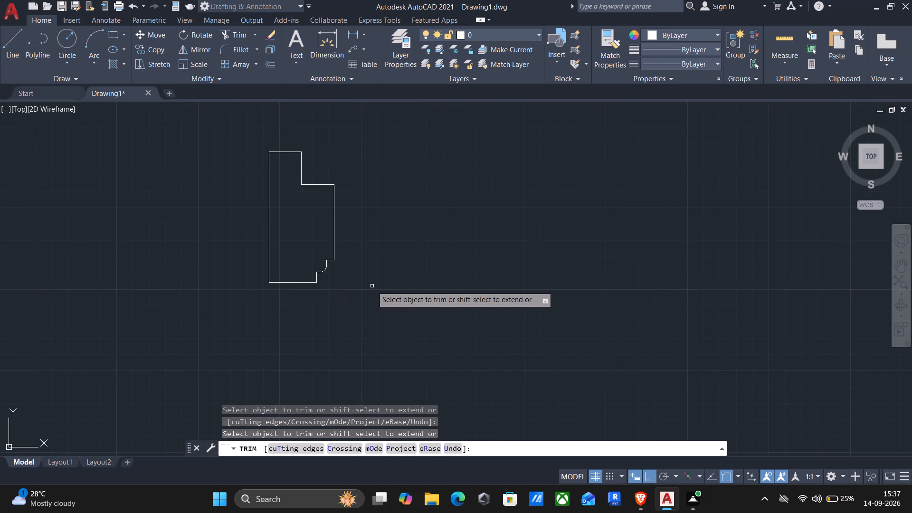
{"action": "scroll", "coordinate": [373, 293], "scroll_direction": "down", "scroll_amount": 2}
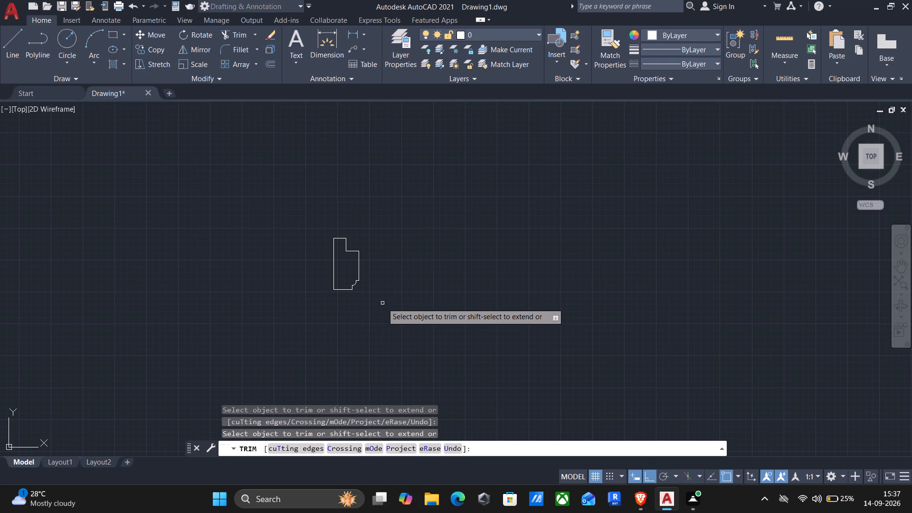
{"action": "key", "text": "Escape"}
Copy the whole stepped profile from its lower-left corner to the free end of the wall above the stairs.
{"action": "scroll", "coordinate": [373, 310], "scroll_direction": "down", "scroll_amount": 2}
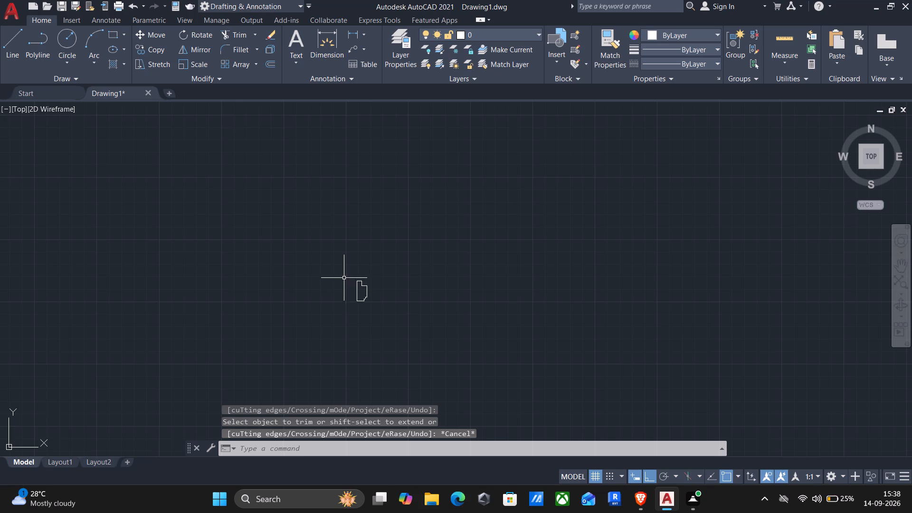
{"action": "scroll", "coordinate": [360, 310], "scroll_direction": "up", "scroll_amount": 4}
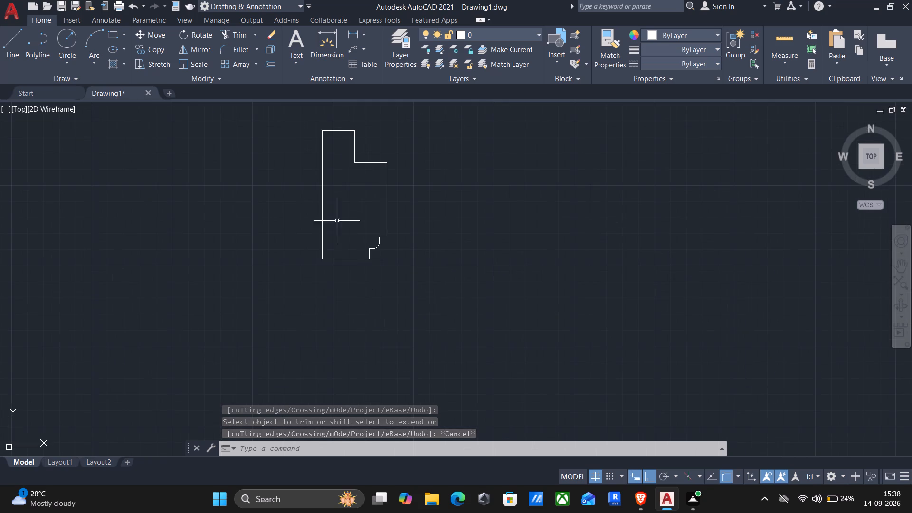
{"action": "scroll", "coordinate": [327, 203], "scroll_direction": "down", "scroll_amount": 2}
{"action": "left_click", "coordinate": [298, 158]}
{"action": "left_click", "coordinate": [390, 294]}
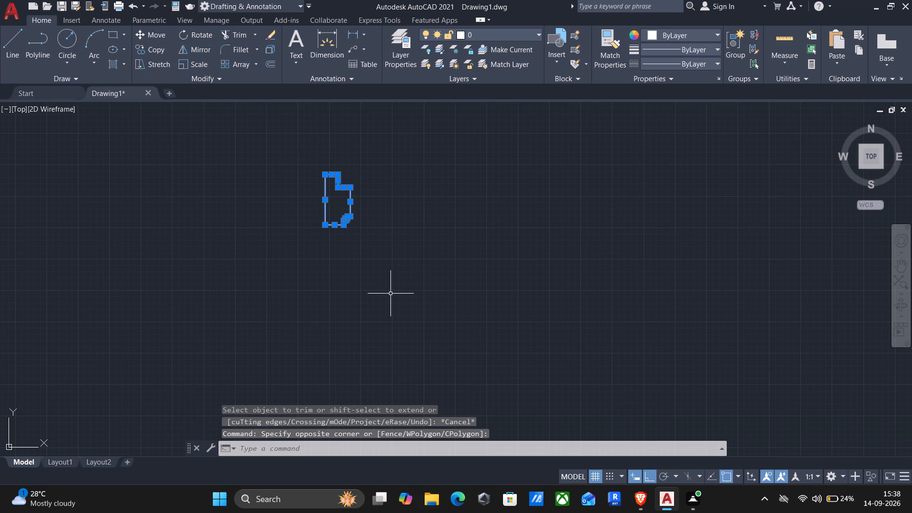
{"action": "key", "text": "c"}
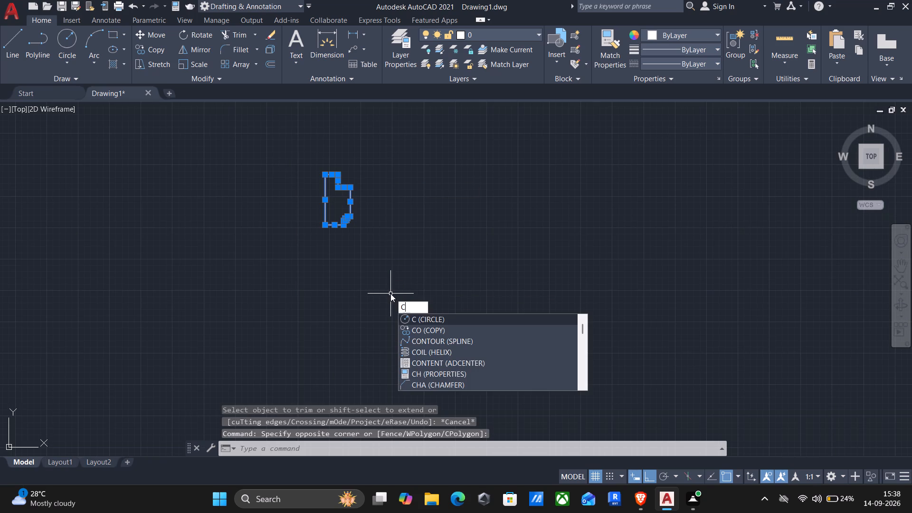
{"action": "key", "text": "p"}
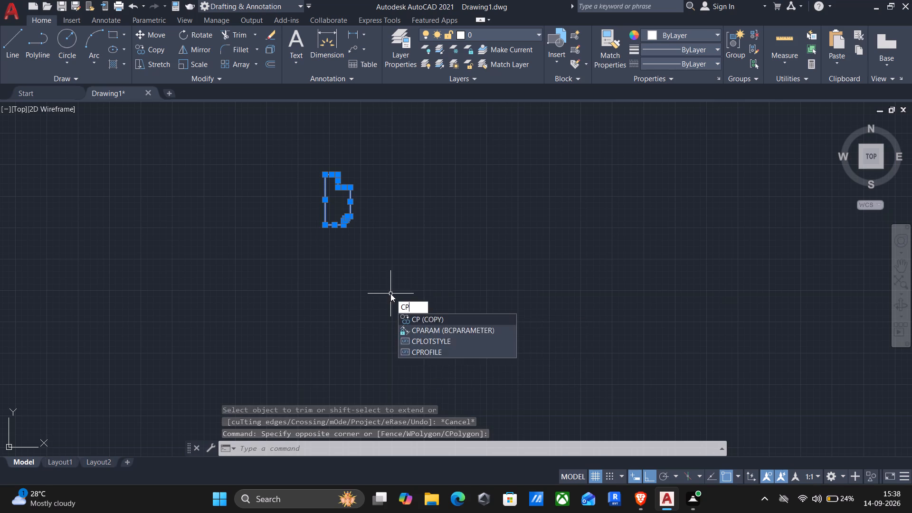
{"action": "key", "text": "Return"}
{"action": "left_click", "coordinate": [325, 228]}
{"action": "scroll", "coordinate": [348, 250], "scroll_direction": "down", "scroll_amount": 2}
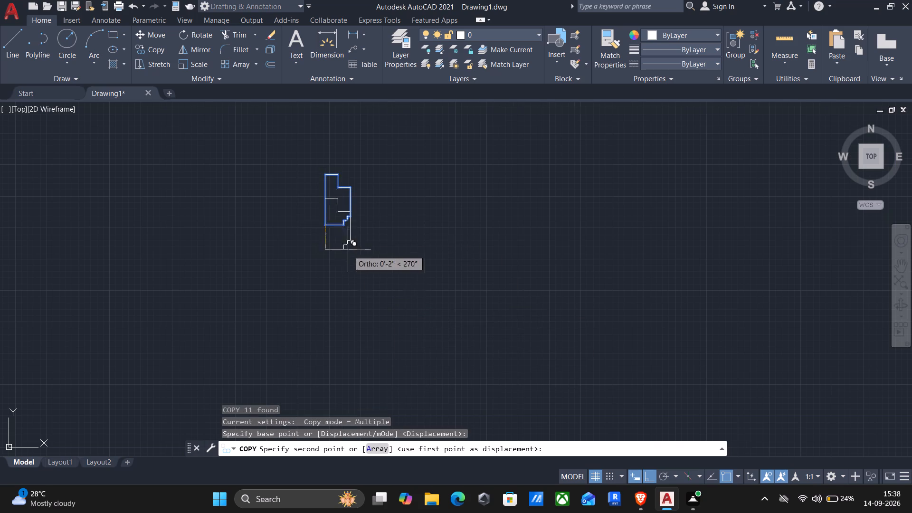
{"action": "scroll", "coordinate": [349, 250], "scroll_direction": "down", "scroll_amount": 1}
{"action": "key", "text": "F8"}
{"action": "scroll", "coordinate": [582, 341], "scroll_direction": "down", "scroll_amount": 2}
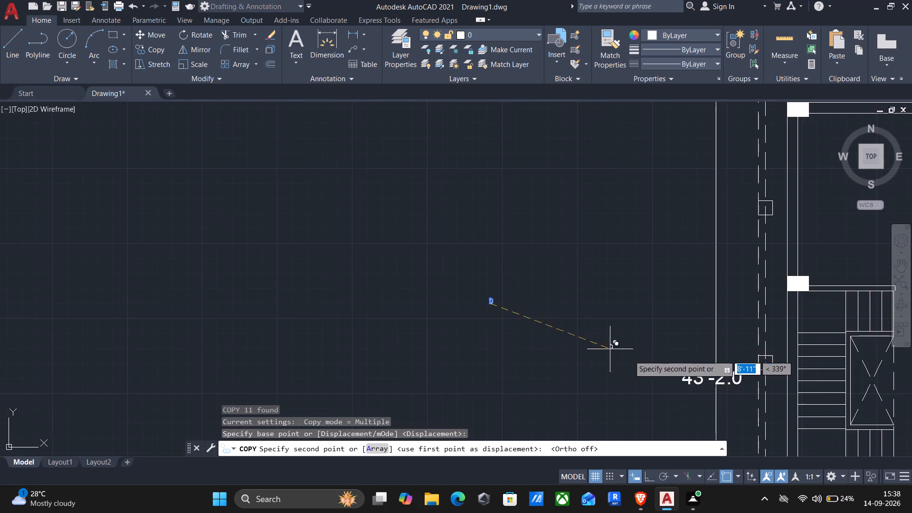
{"action": "middle_click_drag", "start_coordinate": [651, 357], "coordinate": [154, 304]}
{"action": "scroll", "coordinate": [350, 227], "scroll_direction": "up", "scroll_amount": 4}
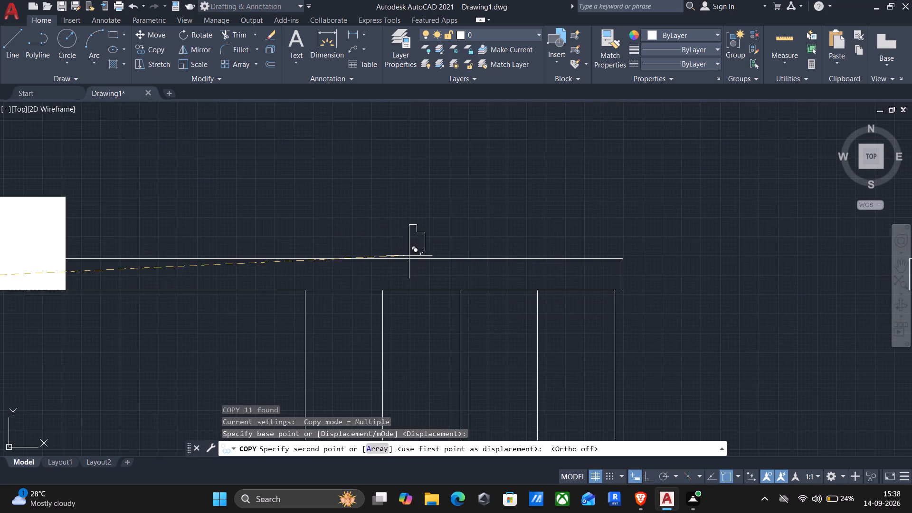
{"action": "scroll", "coordinate": [638, 304], "scroll_direction": "up", "scroll_amount": 2}
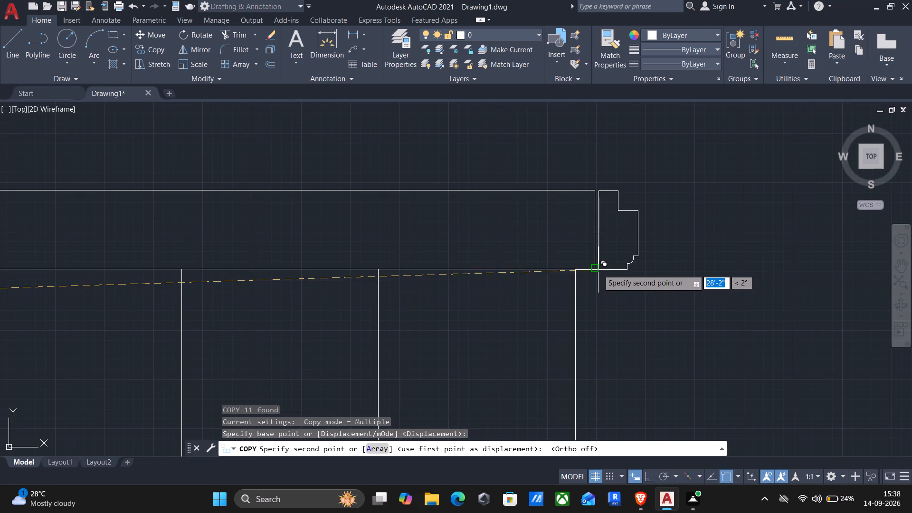
{"action": "left_click", "coordinate": [598, 269]}
{"action": "key", "text": "Return"}
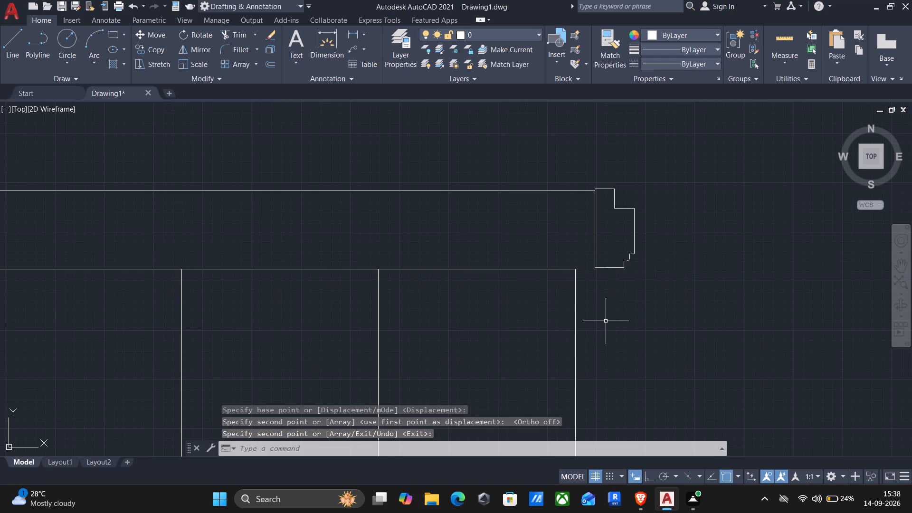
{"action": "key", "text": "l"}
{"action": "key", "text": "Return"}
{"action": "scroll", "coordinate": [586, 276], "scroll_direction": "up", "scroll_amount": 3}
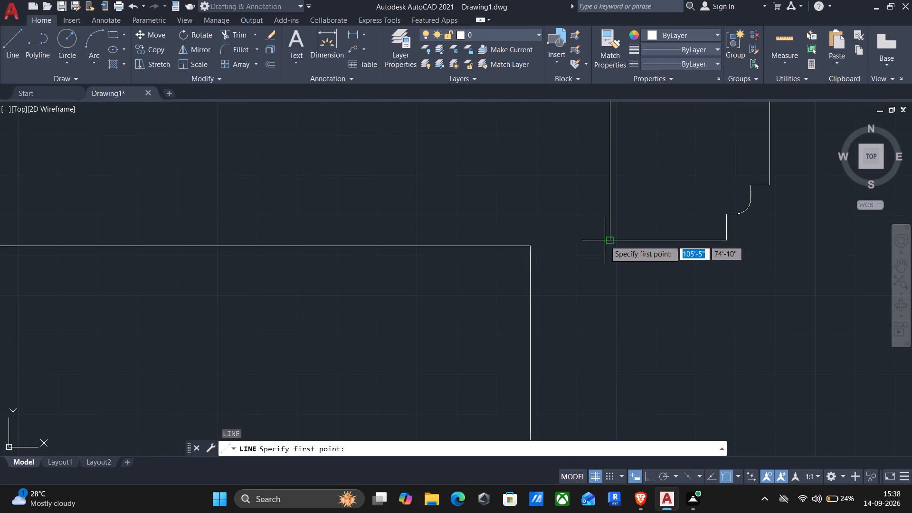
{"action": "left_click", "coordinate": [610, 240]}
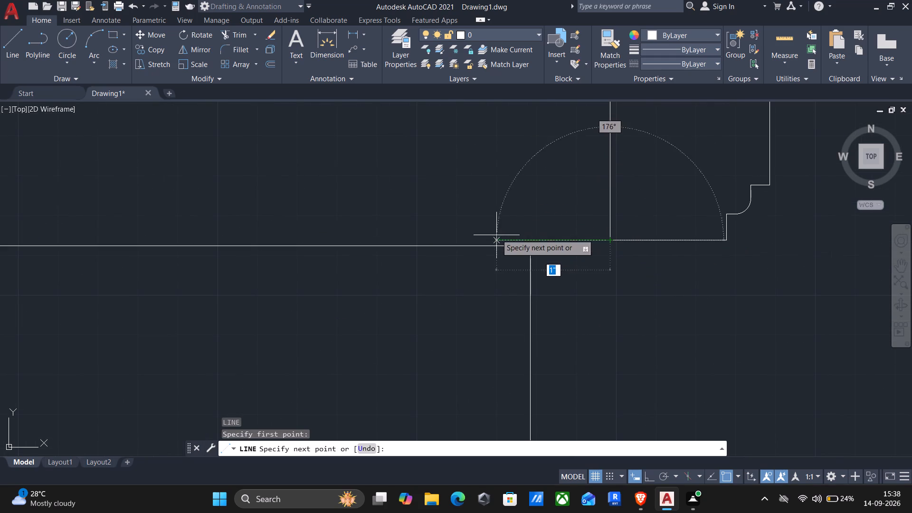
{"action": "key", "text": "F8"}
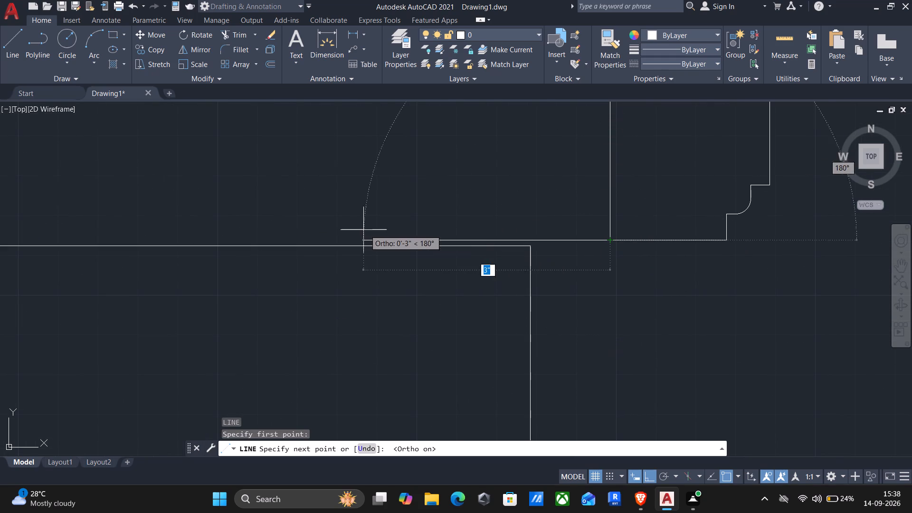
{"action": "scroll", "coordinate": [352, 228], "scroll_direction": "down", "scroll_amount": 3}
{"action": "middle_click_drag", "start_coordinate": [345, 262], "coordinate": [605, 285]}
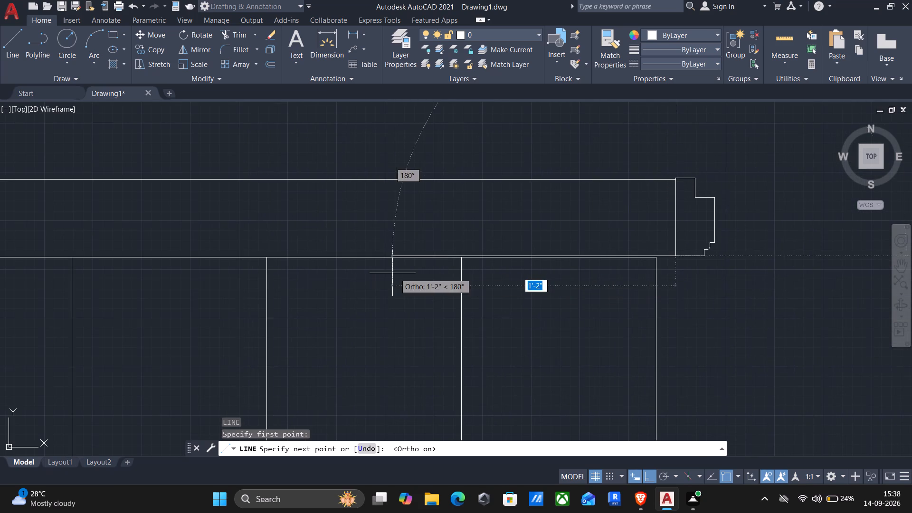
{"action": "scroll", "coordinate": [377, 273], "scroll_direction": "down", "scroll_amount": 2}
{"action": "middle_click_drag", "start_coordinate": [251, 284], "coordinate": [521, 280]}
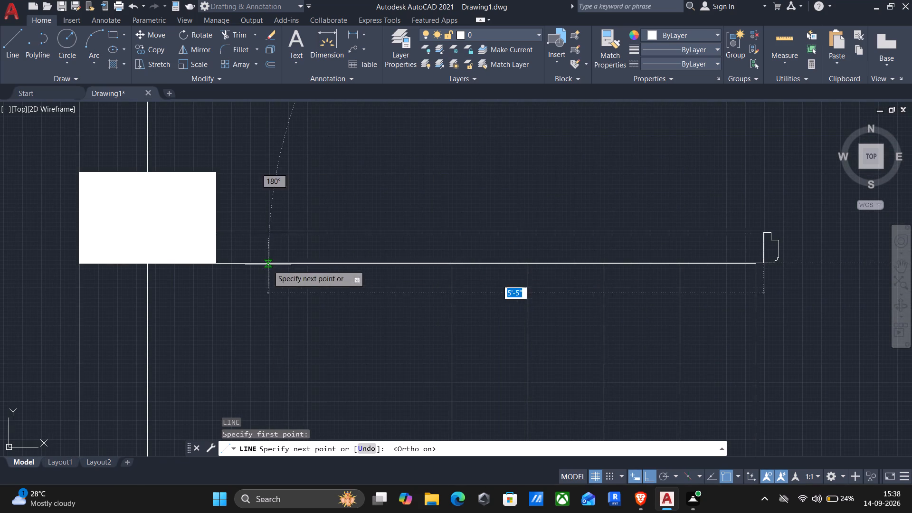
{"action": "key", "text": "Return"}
Draw a short horizontal line from the outer stair line's top corner towards the copied profile's lower-left corner.
{"action": "middle_click_drag", "start_coordinate": [798, 292], "coordinate": [754, 308]}
{"action": "scroll", "coordinate": [725, 282], "scroll_direction": "up", "scroll_amount": 4}
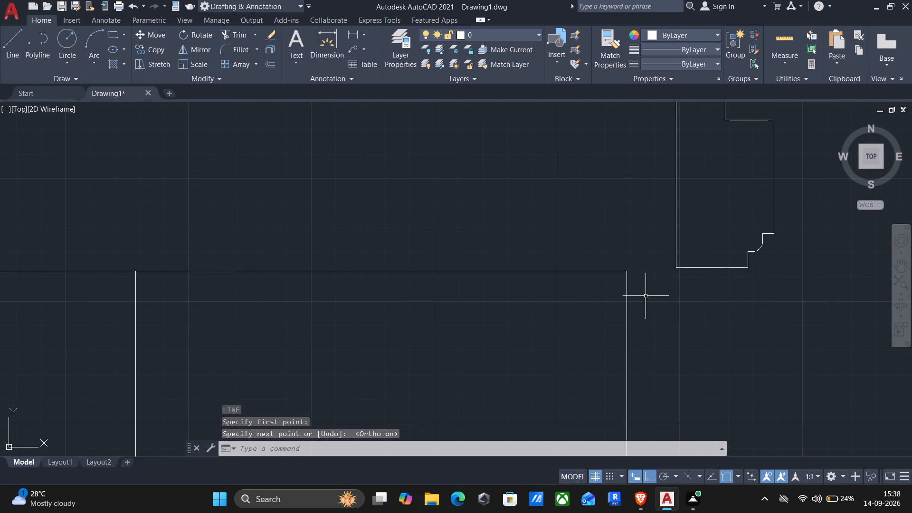
{"action": "key", "text": "Return"}
{"action": "left_click_drag", "start_coordinate": [627, 271], "coordinate": [638, 267]}
{"action": "scroll", "coordinate": [680, 269], "scroll_direction": "up", "scroll_amount": 1}
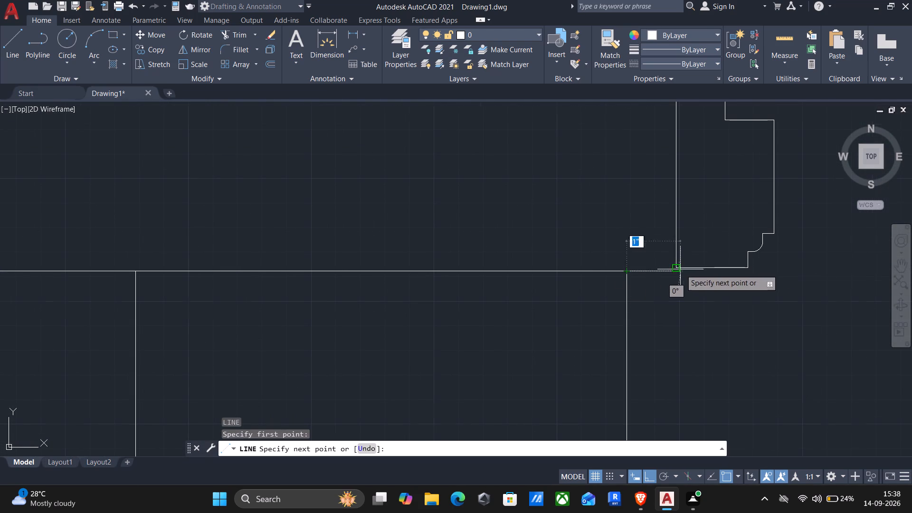
{"action": "scroll", "coordinate": [681, 269], "scroll_direction": "up", "scroll_amount": 1}
{"action": "left_click", "coordinate": [642, 278]}
{"action": "key", "text": "Return"}
{"action": "scroll", "coordinate": [658, 323], "scroll_direction": "down", "scroll_amount": 3}
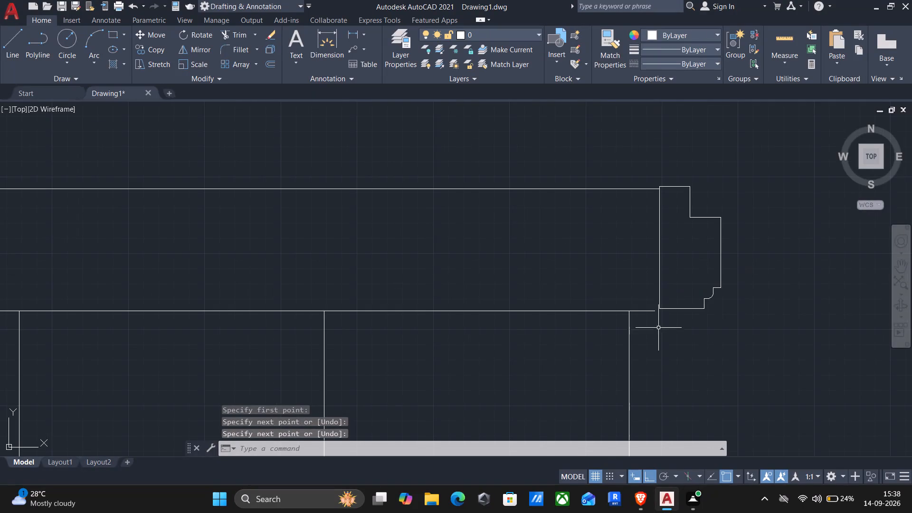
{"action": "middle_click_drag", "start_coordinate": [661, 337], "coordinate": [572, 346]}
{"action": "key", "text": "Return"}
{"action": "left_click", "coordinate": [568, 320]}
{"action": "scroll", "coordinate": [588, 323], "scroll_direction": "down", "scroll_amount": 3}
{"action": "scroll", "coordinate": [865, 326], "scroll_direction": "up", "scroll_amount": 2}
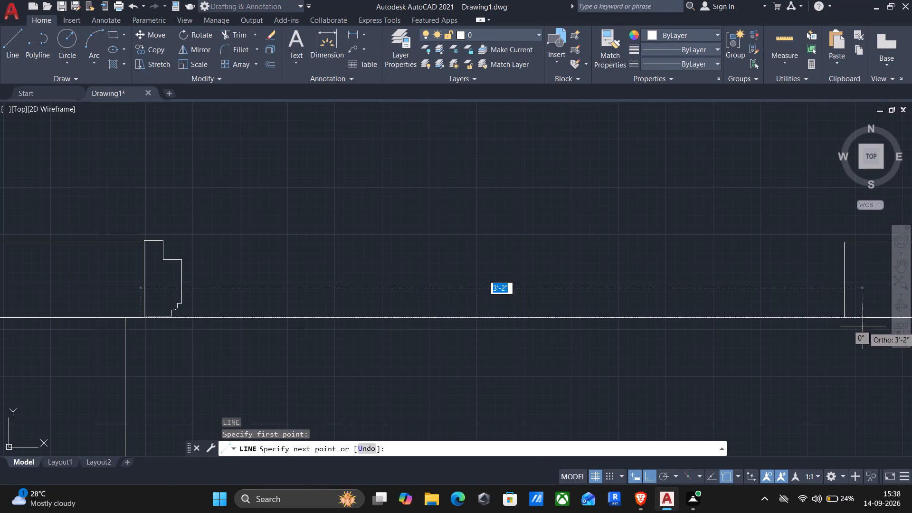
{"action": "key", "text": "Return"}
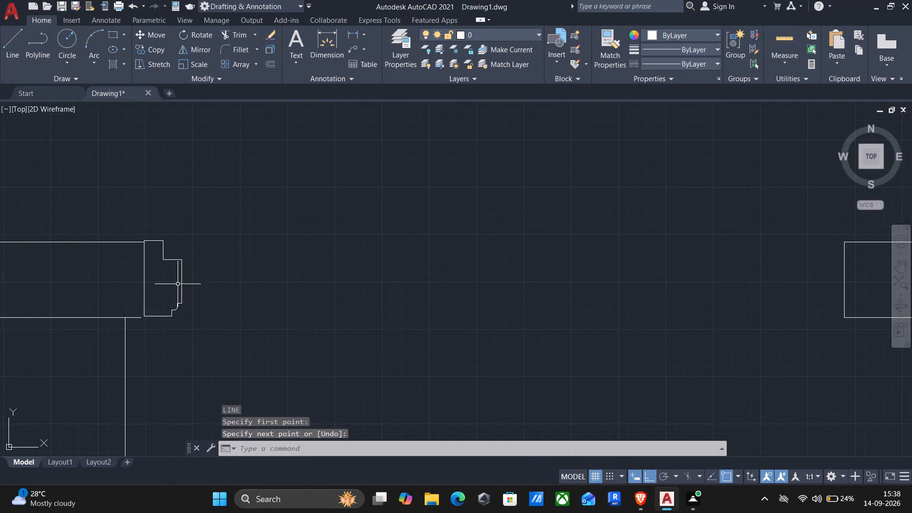
Join the short horizontal line to the copied profile's left vertical edge with a 0-radius fillet.
{"action": "scroll", "coordinate": [187, 322], "scroll_direction": "up", "scroll_amount": 2}
{"action": "key", "text": "f"}
{"action": "key", "text": "Return"}
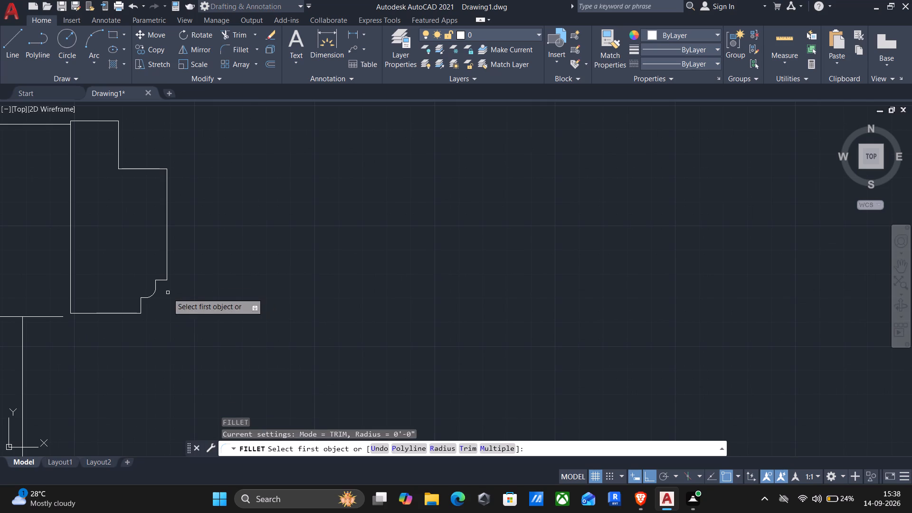
{"action": "key", "text": "r"}
{"action": "key", "text": "Return"}
{"action": "key", "text": "0"}
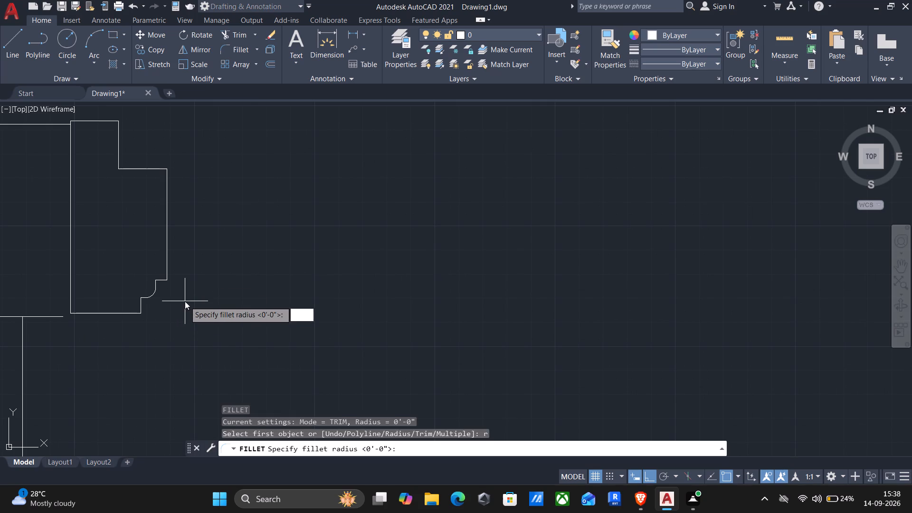
{"action": "key", "text": "Return"}
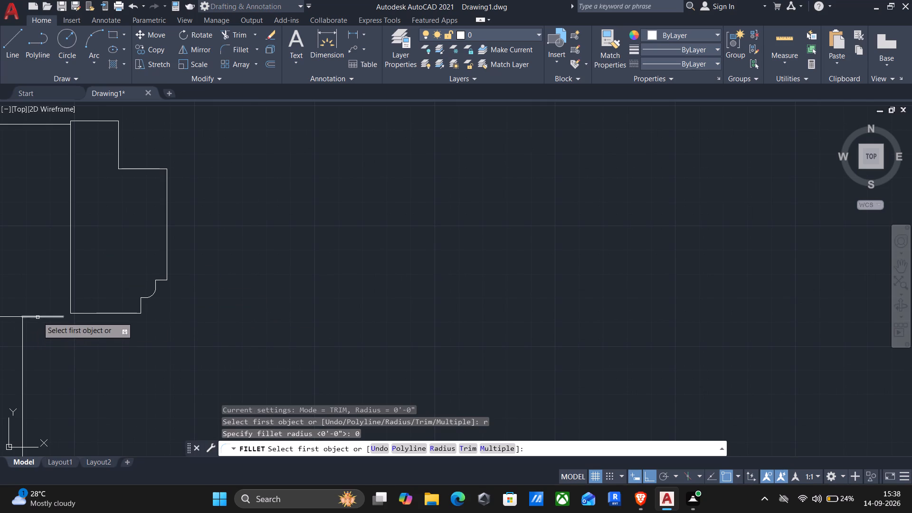
{"action": "left_click", "coordinate": [38, 316]}
{"action": "left_click", "coordinate": [70, 290]}
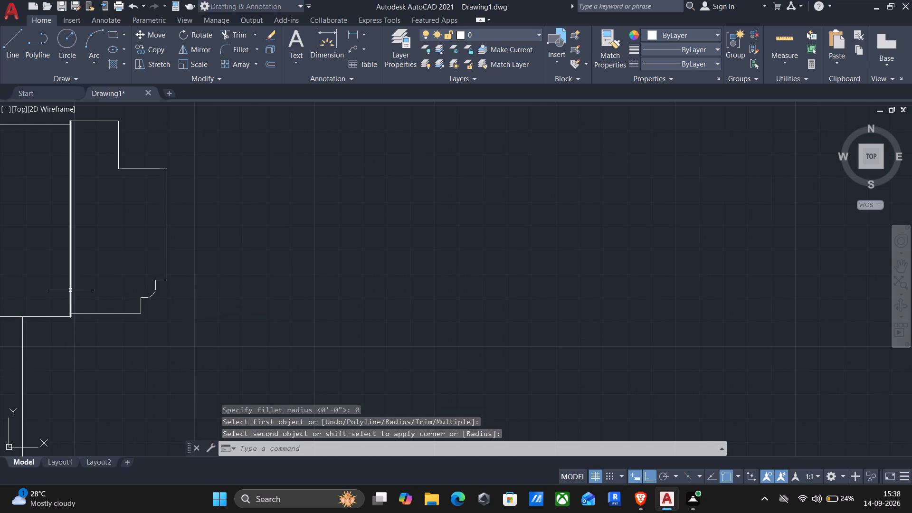
{"action": "scroll", "coordinate": [104, 289], "scroll_direction": "up", "scroll_amount": 1}
{"action": "scroll", "coordinate": [104, 289], "scroll_direction": "down", "scroll_amount": 1}
Move the copied profile down so its lower-left corner meets the end of the wall's bottom line.
{"action": "left_click_drag", "start_coordinate": [219, 364], "coordinate": [215, 354]}
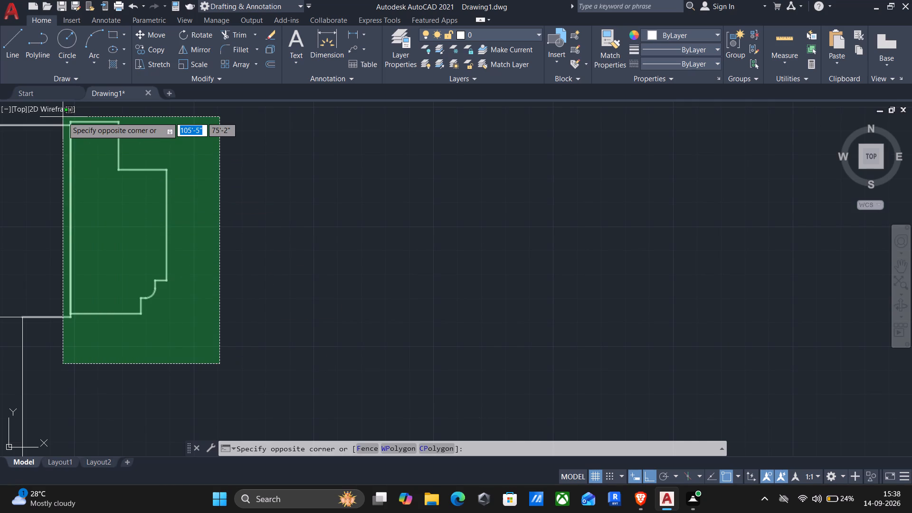
{"action": "left_click", "coordinate": [222, 251]}
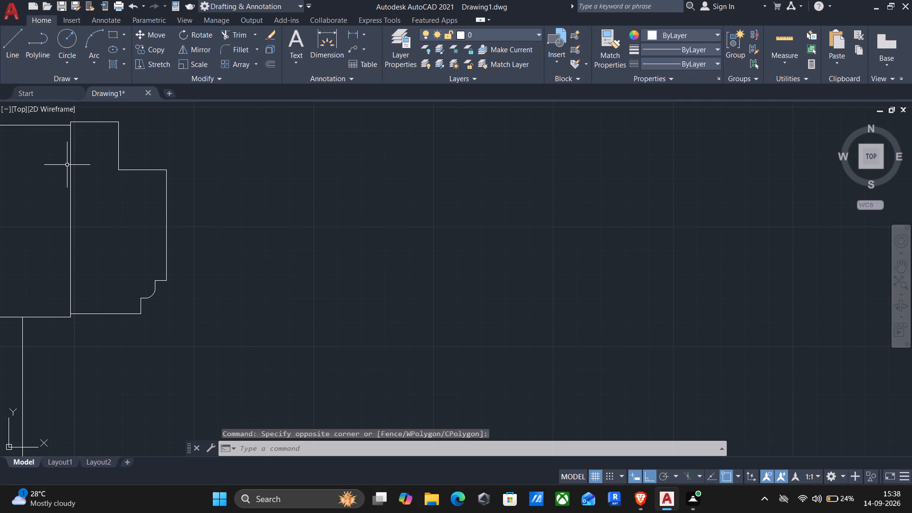
{"action": "middle_click_drag", "start_coordinate": [67, 167], "coordinate": [80, 181]}
{"action": "left_click_drag", "start_coordinate": [66, 125], "coordinate": [68, 130]}
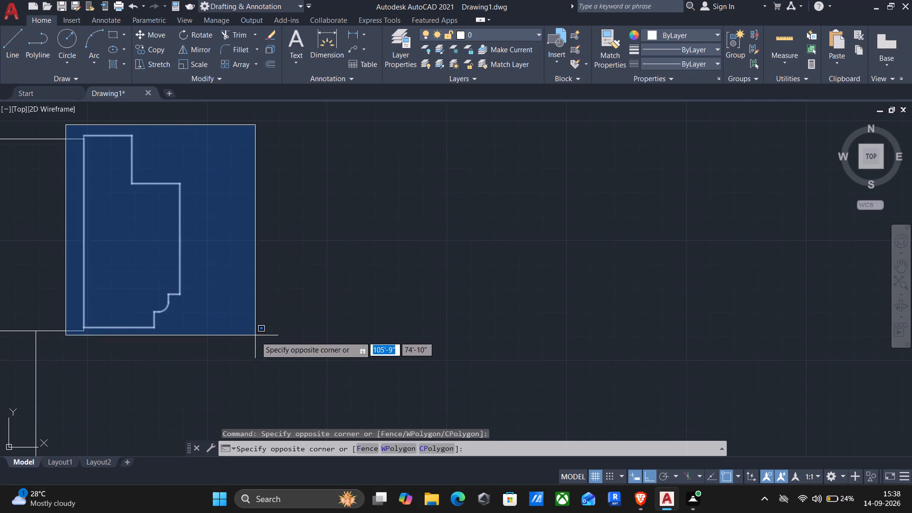
{"action": "left_click", "coordinate": [264, 357]}
{"action": "key", "text": "m"}
{"action": "key", "text": "Return"}
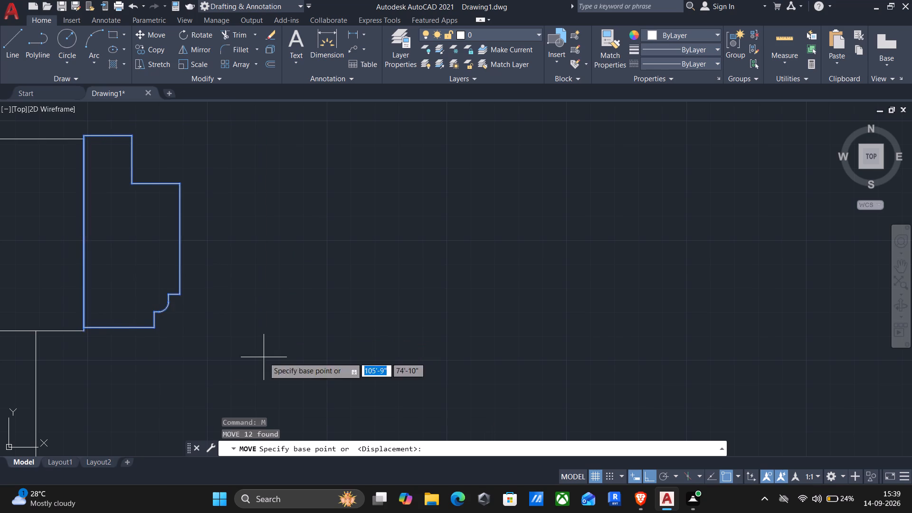
{"action": "scroll", "coordinate": [125, 330], "scroll_direction": "up", "scroll_amount": 3}
{"action": "middle_click_drag", "start_coordinate": [36, 333], "coordinate": [257, 320]}
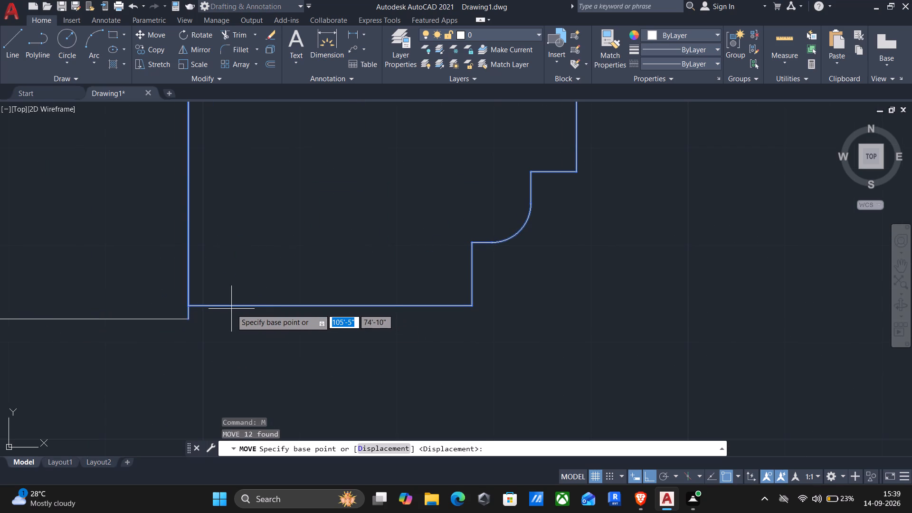
{"action": "left_click", "coordinate": [191, 305]}
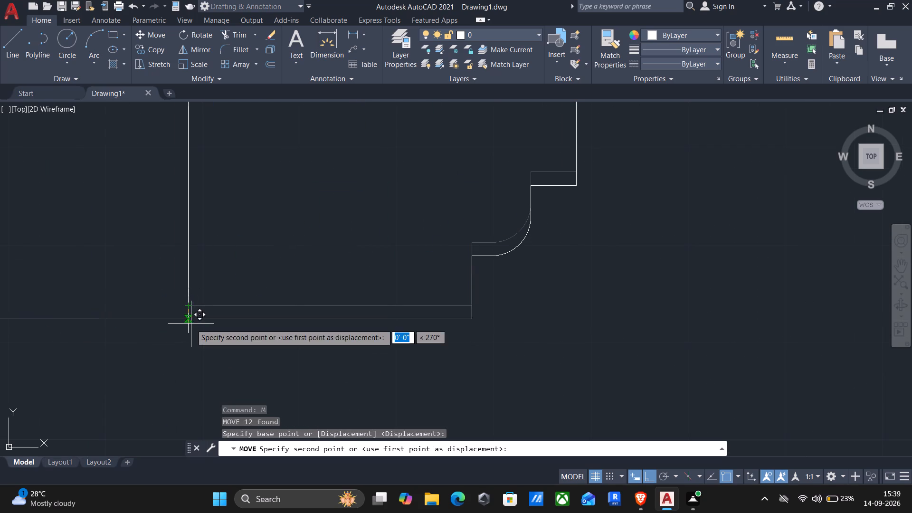
{"action": "left_click", "coordinate": [190, 320]}
{"action": "scroll", "coordinate": [226, 329], "scroll_direction": "down", "scroll_amount": 2}
{"action": "scroll", "coordinate": [313, 340], "scroll_direction": "down", "scroll_amount": 3}
{"action": "middle_click", "coordinate": [353, 357]}
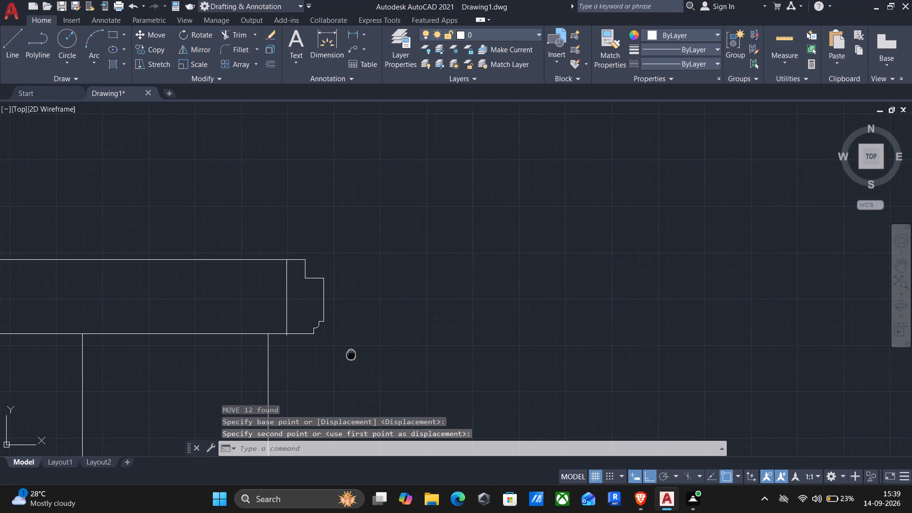
Delete the leftover short vertical line overlapping the copied profile's left edge at the end of the wall above the stairs.
{"action": "scroll", "coordinate": [266, 330], "scroll_direction": "up", "scroll_amount": 4}
{"action": "scroll", "coordinate": [379, 388], "scroll_direction": "up", "scroll_amount": 3}
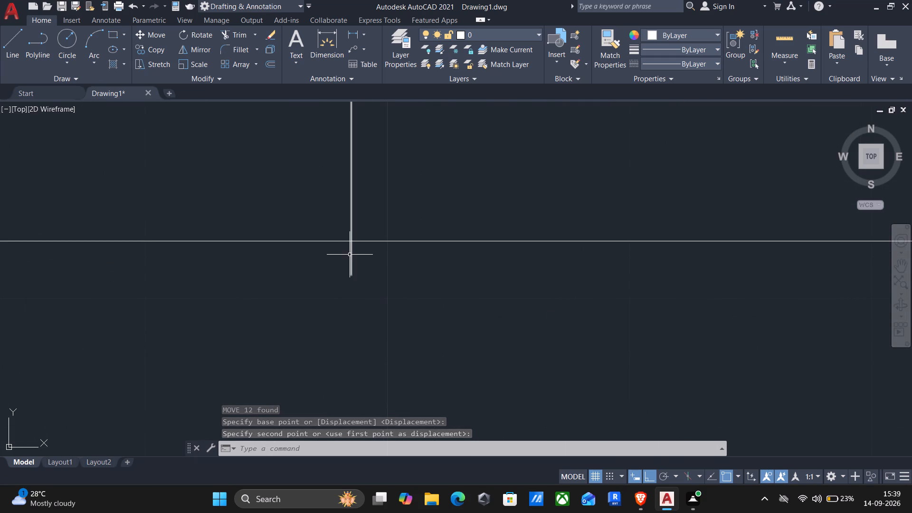
{"action": "left_click", "coordinate": [350, 259]}
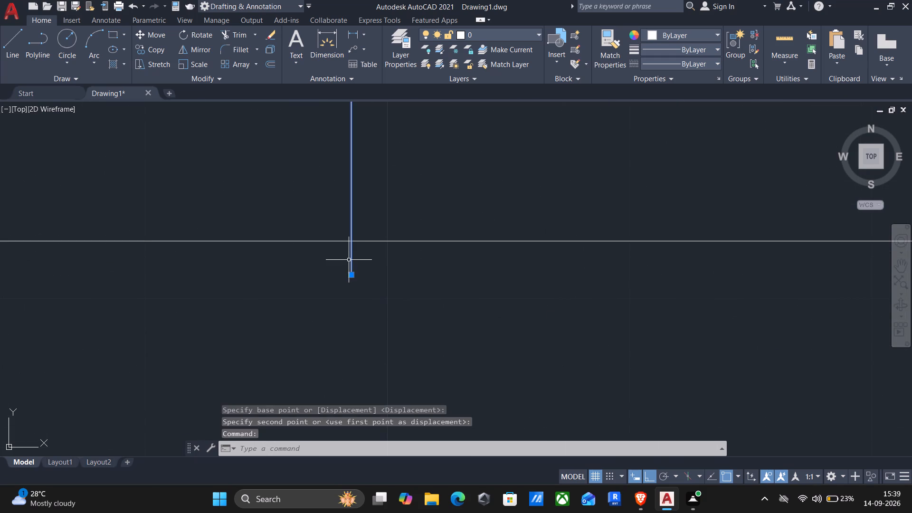
{"action": "key", "text": "Delete"}
Draw a short vertical line closing the gap between the profile's left edge and the wall's top line.
{"action": "scroll", "coordinate": [334, 305], "scroll_direction": "down", "scroll_amount": 2}
{"action": "scroll", "coordinate": [426, 323], "scroll_direction": "down", "scroll_amount": 4}
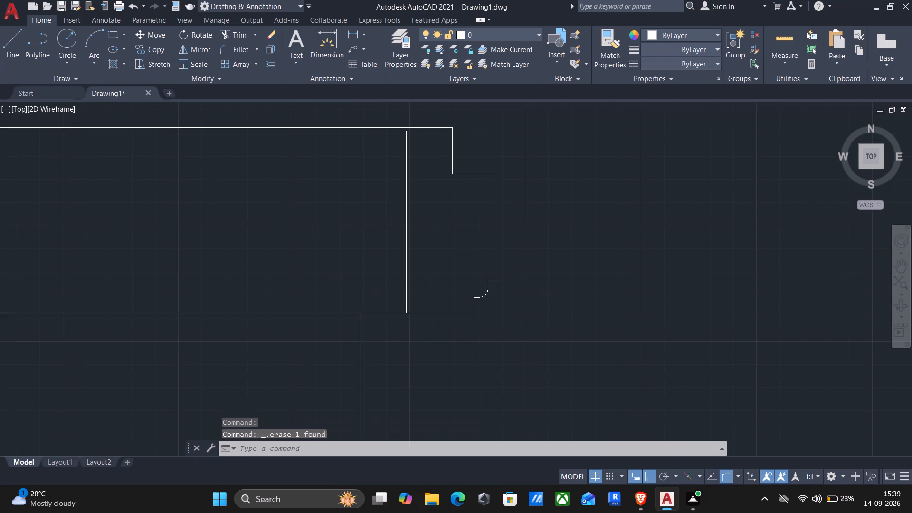
{"action": "scroll", "coordinate": [394, 187], "scroll_direction": "down", "scroll_amount": 1}
{"action": "scroll", "coordinate": [395, 185], "scroll_direction": "up", "scroll_amount": 3}
{"action": "scroll", "coordinate": [408, 237], "scroll_direction": "up", "scroll_amount": 4}
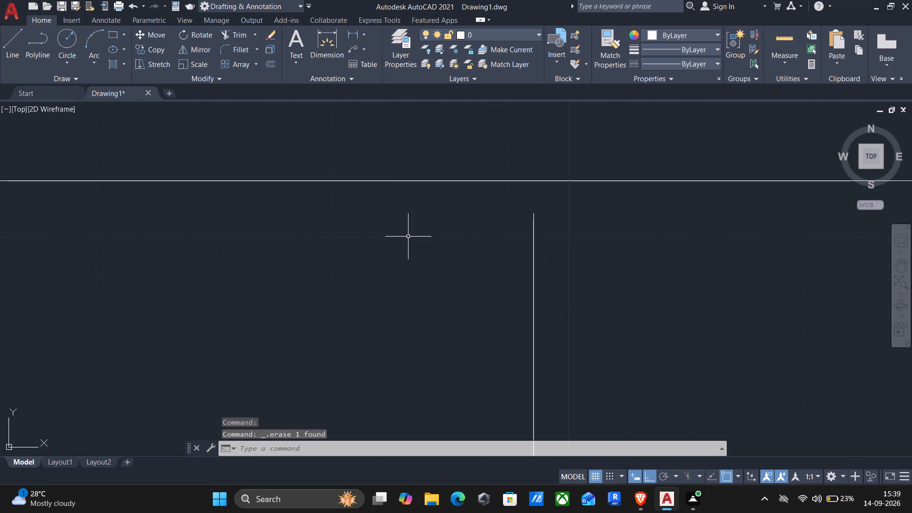
{"action": "key", "text": "l"}
{"action": "key", "text": "Return"}
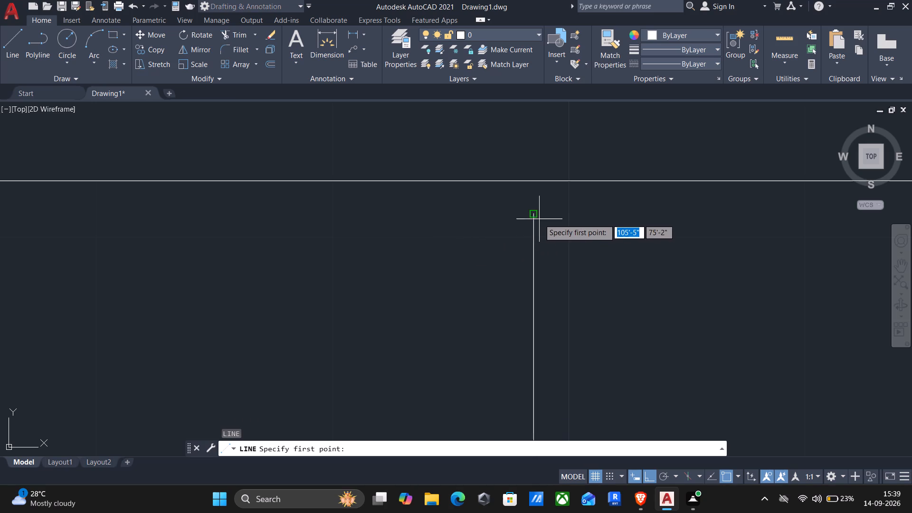
{"action": "left_click", "coordinate": [532, 207]}
{"action": "key", "text": "Return"}
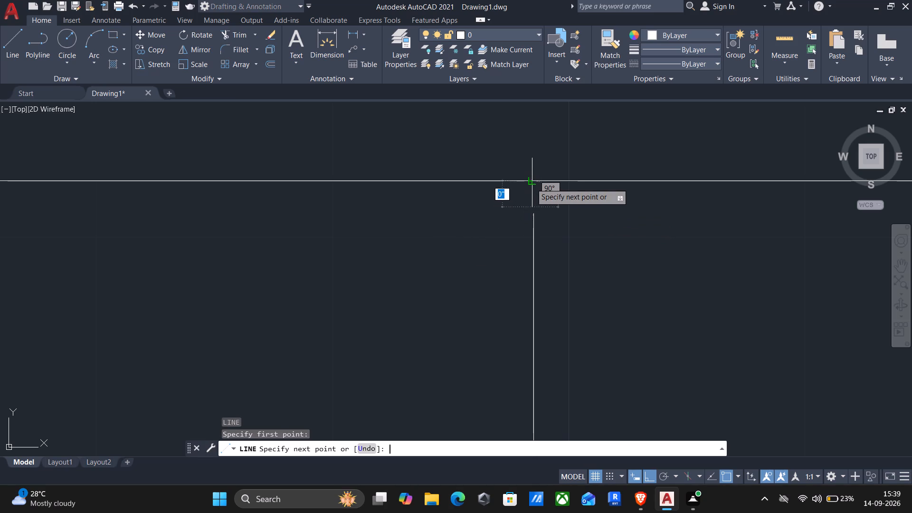
{"action": "key", "text": "Return"}
{"action": "left_click", "coordinate": [532, 217]}
{"action": "left_click", "coordinate": [534, 182]}
{"action": "key", "text": "Return"}
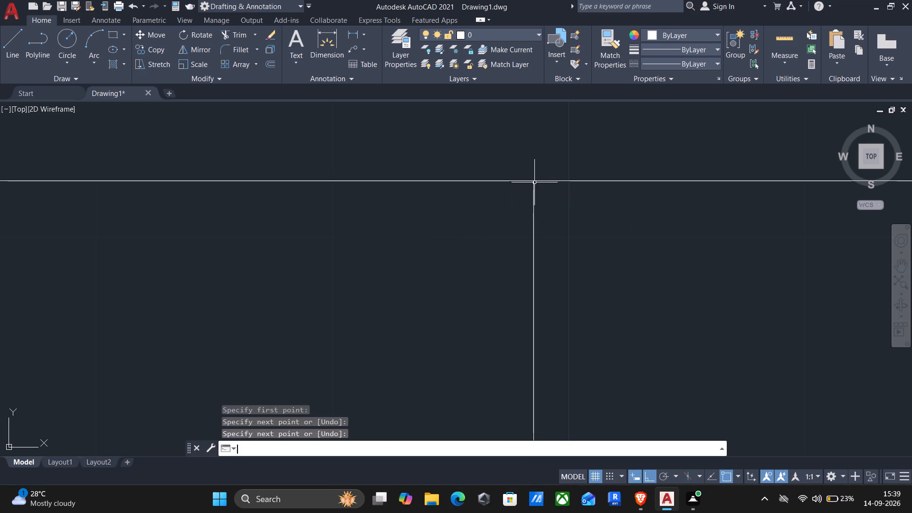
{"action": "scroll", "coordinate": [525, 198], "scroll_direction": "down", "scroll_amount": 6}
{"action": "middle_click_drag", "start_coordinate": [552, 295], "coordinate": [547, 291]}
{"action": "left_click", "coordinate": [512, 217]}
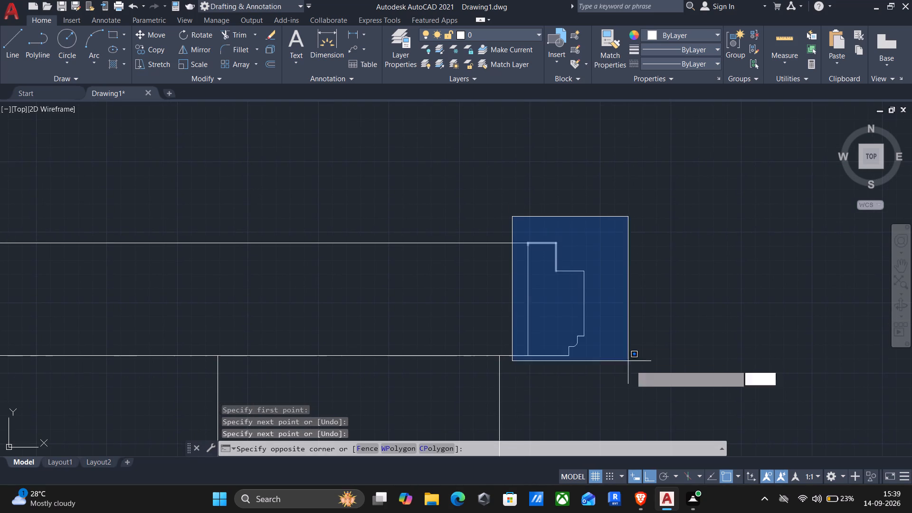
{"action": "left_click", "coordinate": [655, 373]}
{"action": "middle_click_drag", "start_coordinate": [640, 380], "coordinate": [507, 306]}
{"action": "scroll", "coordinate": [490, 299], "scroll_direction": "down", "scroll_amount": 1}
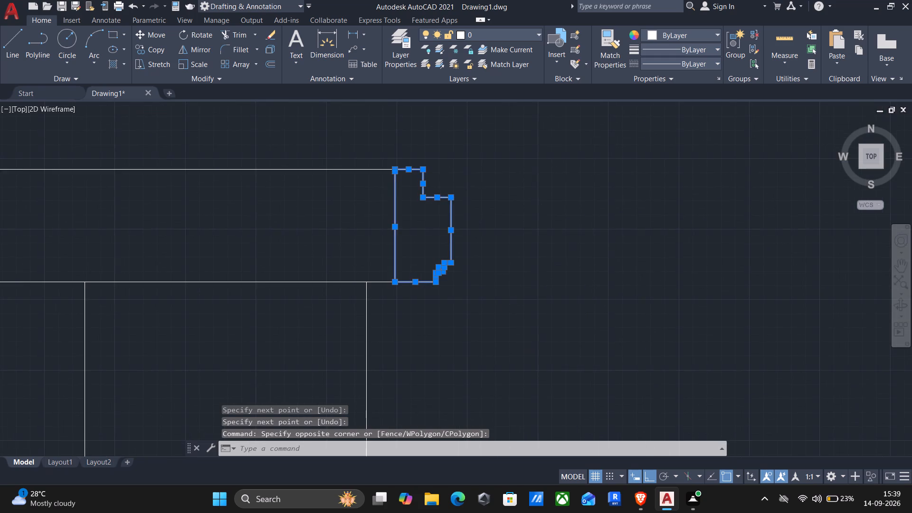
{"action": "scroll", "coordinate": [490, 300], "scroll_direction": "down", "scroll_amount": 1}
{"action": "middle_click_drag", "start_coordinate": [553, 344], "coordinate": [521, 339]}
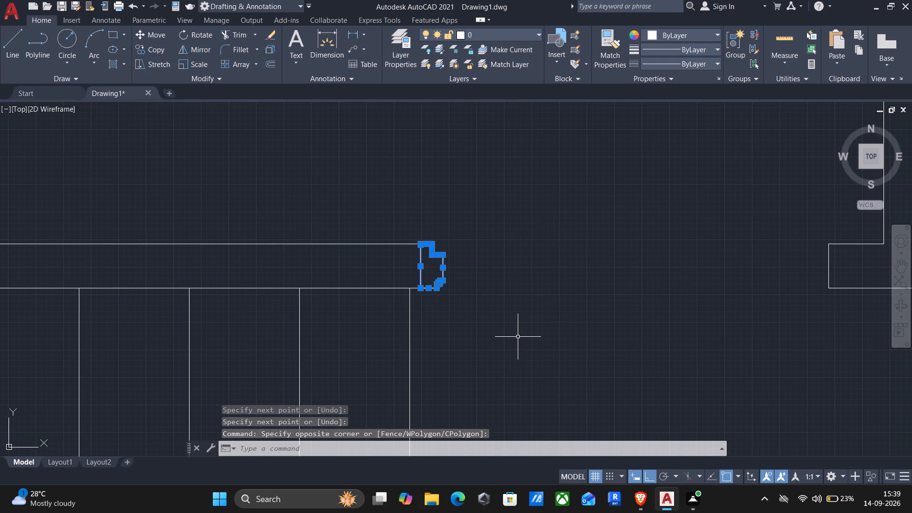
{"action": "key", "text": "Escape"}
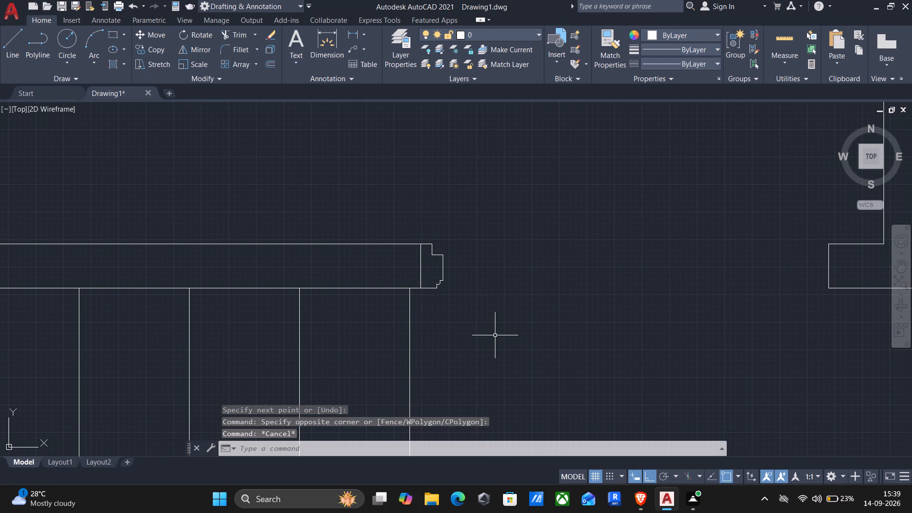
Draw a horizontal guide line across the opening from the profile's lower-left corner to the facing wall end's bottom corner.
{"action": "key", "text": "l"}
{"action": "key", "text": "Return"}
{"action": "scroll", "coordinate": [416, 296], "scroll_direction": "up", "scroll_amount": 3}
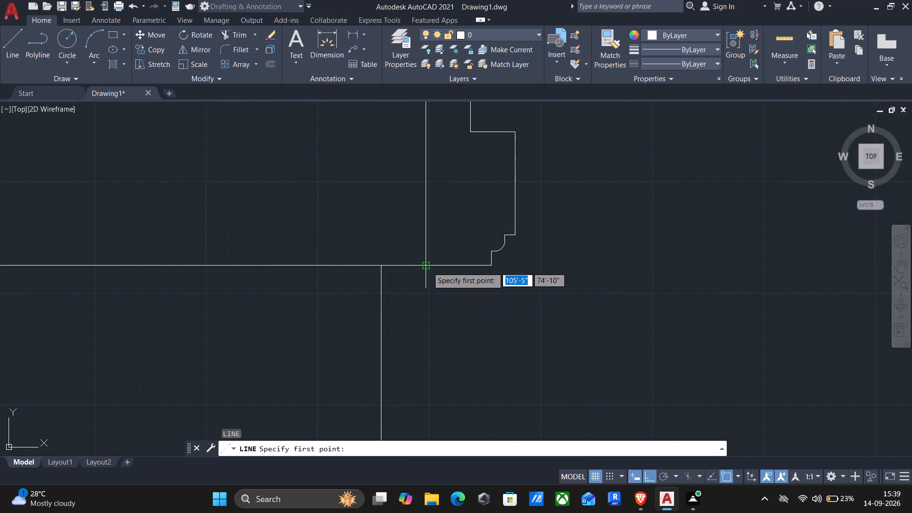
{"action": "left_click", "coordinate": [426, 267]}
{"action": "scroll", "coordinate": [461, 291], "scroll_direction": "down", "scroll_amount": 3}
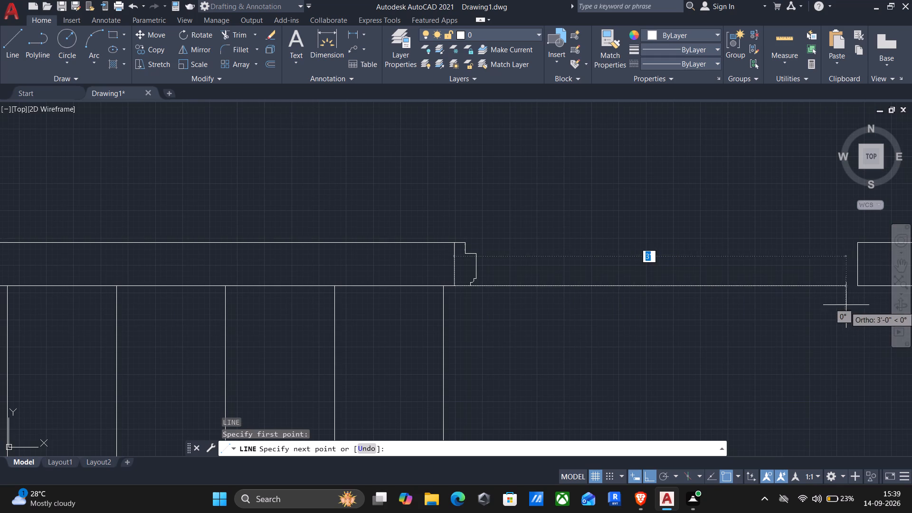
{"action": "left_click", "coordinate": [858, 289]}
{"action": "key", "text": "Return"}
Mirror the whole frame profile about a vertical line through the guide line's midpoint, keeping the original.
{"action": "left_click", "coordinate": [431, 214]}
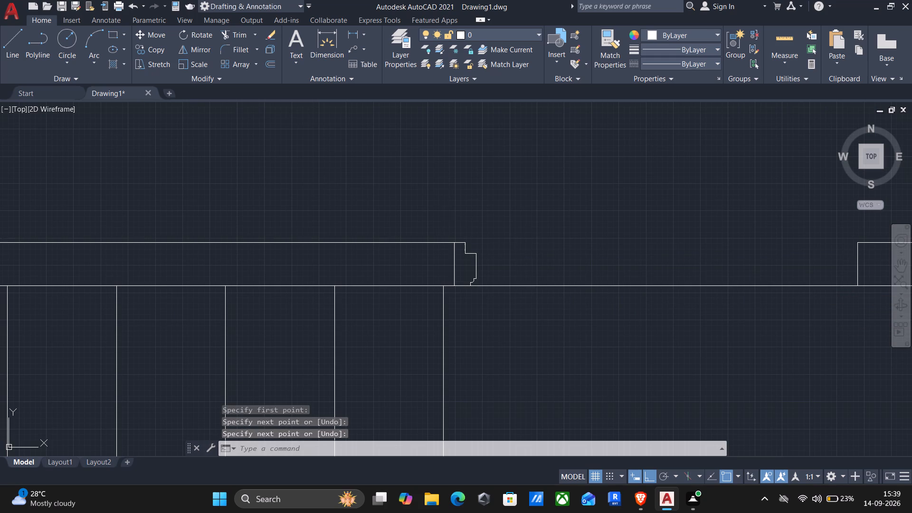
{"action": "left_click", "coordinate": [499, 308]}
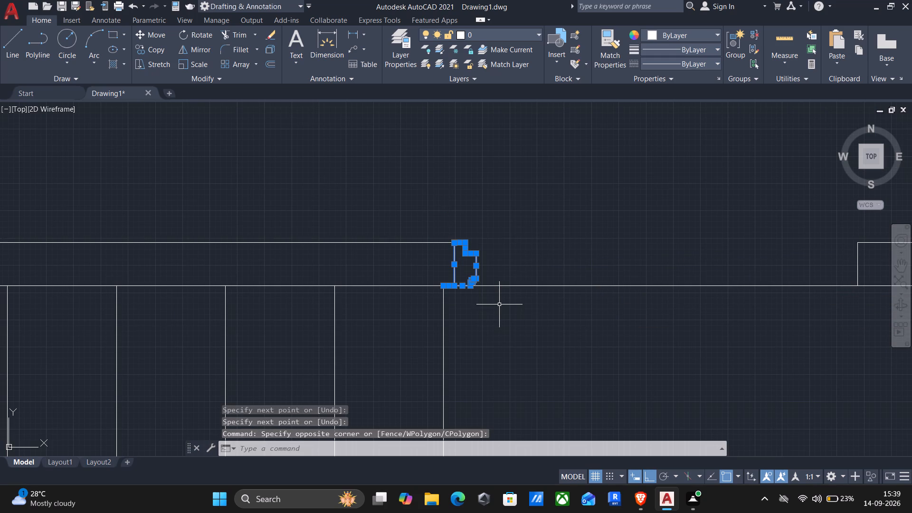
{"action": "key", "text": "Escape"}
{"action": "left_click", "coordinate": [441, 227]}
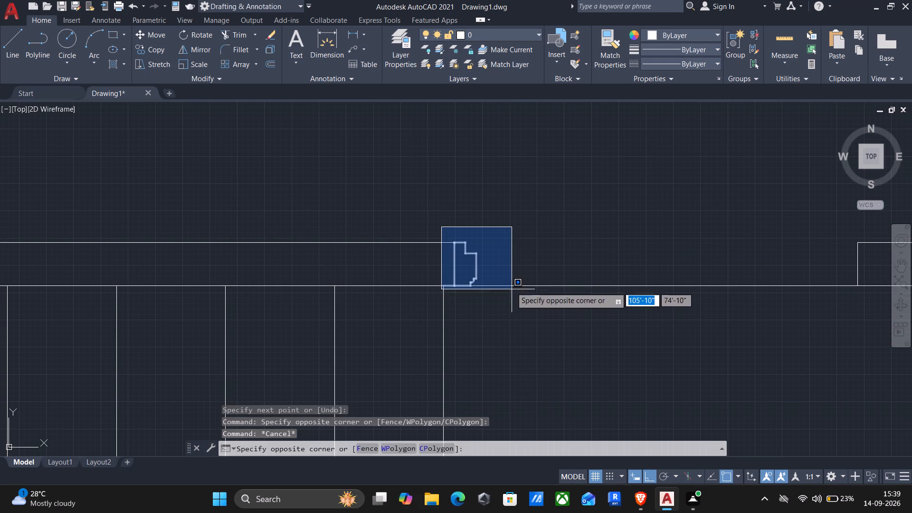
{"action": "left_click", "coordinate": [441, 224]}
{"action": "left_click", "coordinate": [450, 231]}
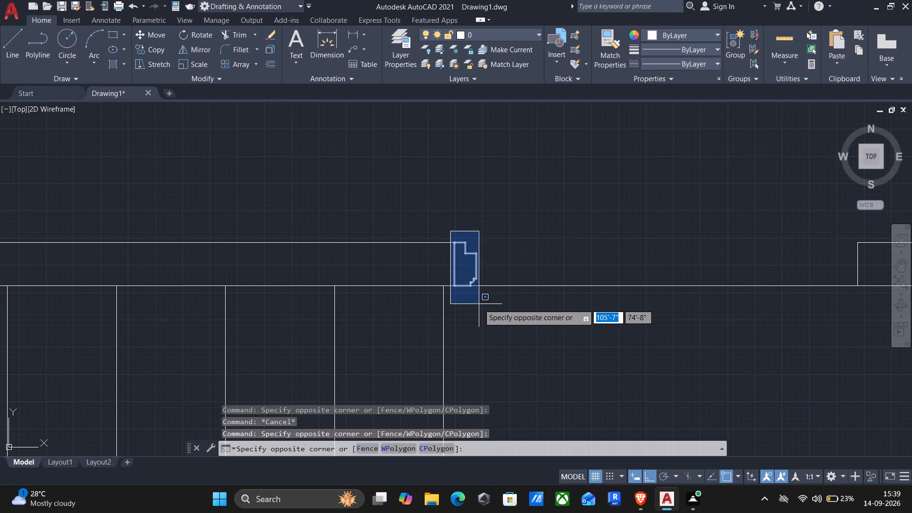
{"action": "left_click", "coordinate": [481, 304]}
{"action": "key", "text": "m"}
{"action": "key", "text": "i"}
{"action": "key", "text": "Return"}
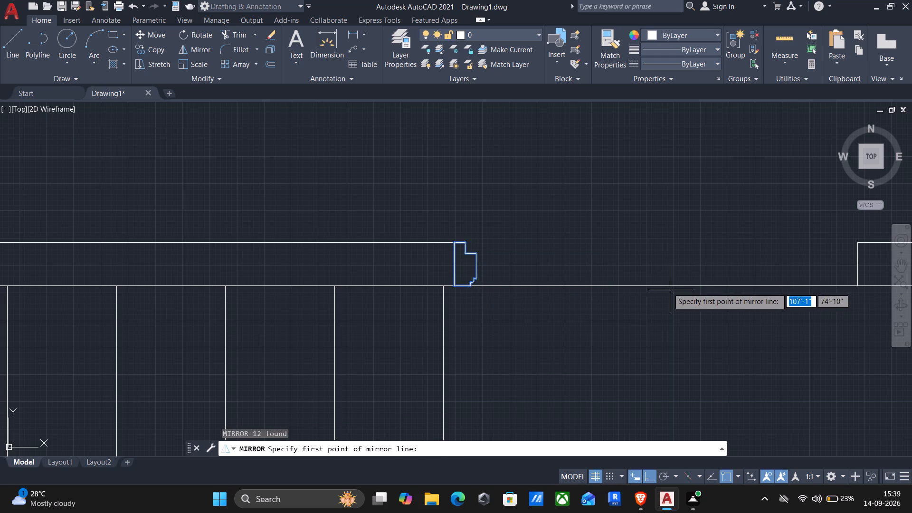
{"action": "left_click", "coordinate": [654, 289]}
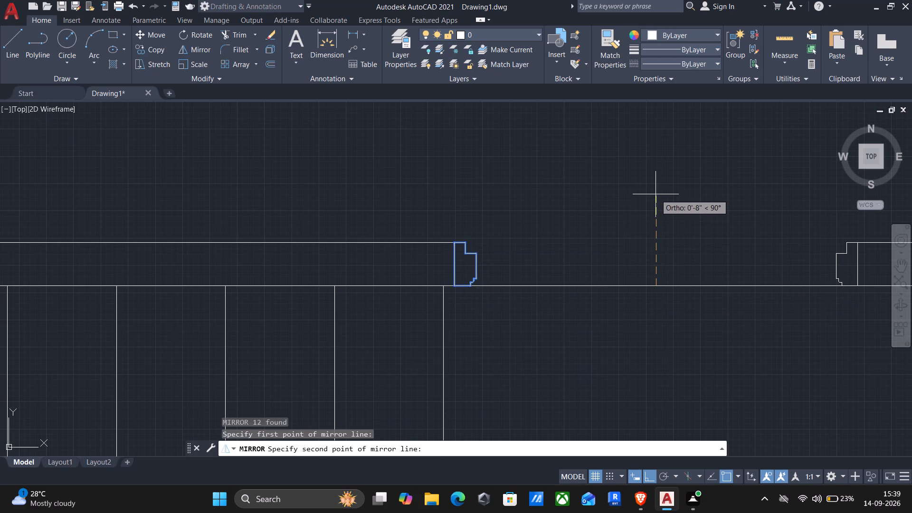
{"action": "left_click", "coordinate": [655, 155]}
{"action": "key", "text": "Return"}
Delete the horizontal guide line spanning the opening beside the stairs.
{"action": "scroll", "coordinate": [666, 210], "scroll_direction": "down", "scroll_amount": 2}
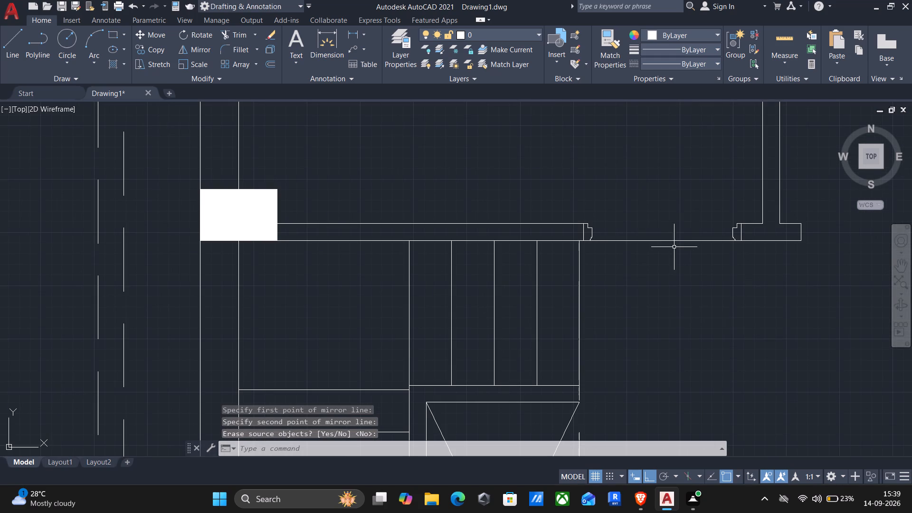
{"action": "left_click", "coordinate": [674, 239]}
{"action": "key", "text": "Delete"}
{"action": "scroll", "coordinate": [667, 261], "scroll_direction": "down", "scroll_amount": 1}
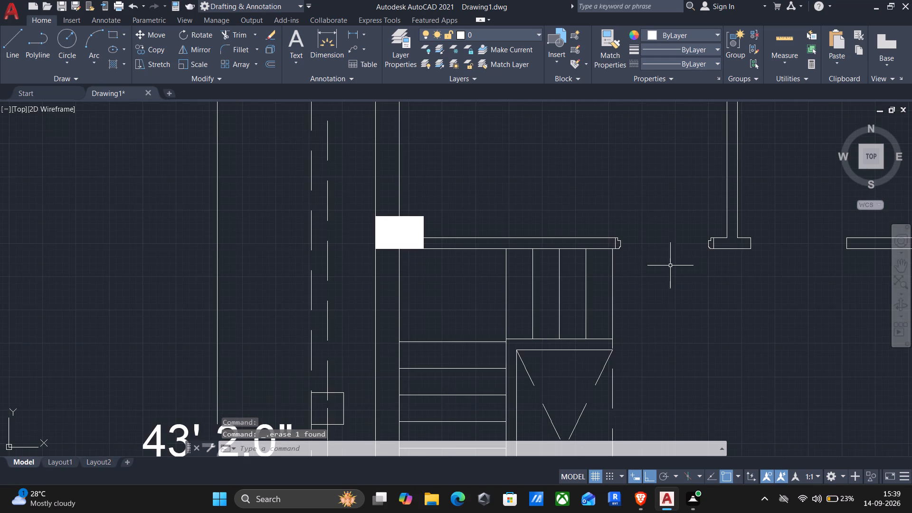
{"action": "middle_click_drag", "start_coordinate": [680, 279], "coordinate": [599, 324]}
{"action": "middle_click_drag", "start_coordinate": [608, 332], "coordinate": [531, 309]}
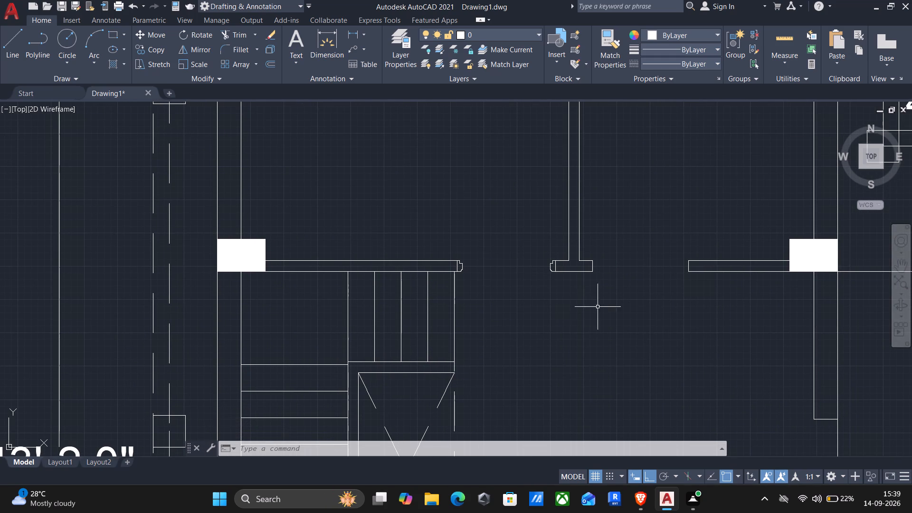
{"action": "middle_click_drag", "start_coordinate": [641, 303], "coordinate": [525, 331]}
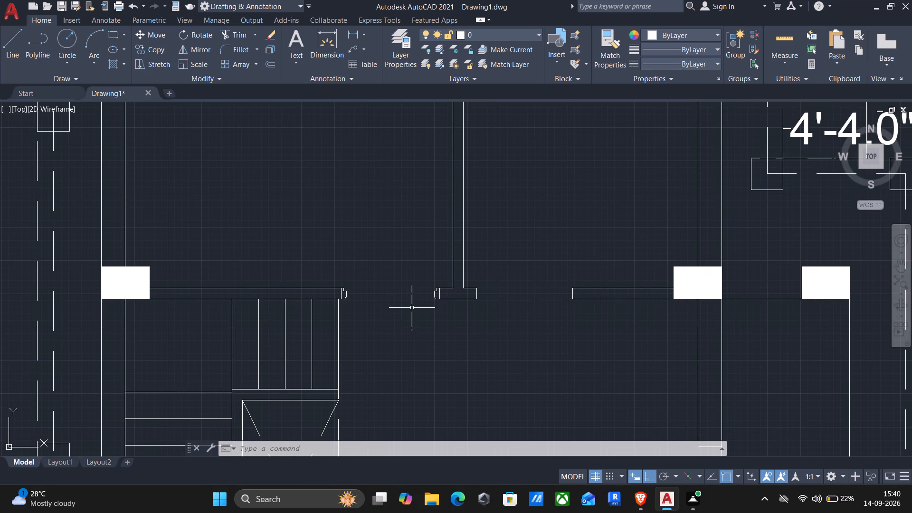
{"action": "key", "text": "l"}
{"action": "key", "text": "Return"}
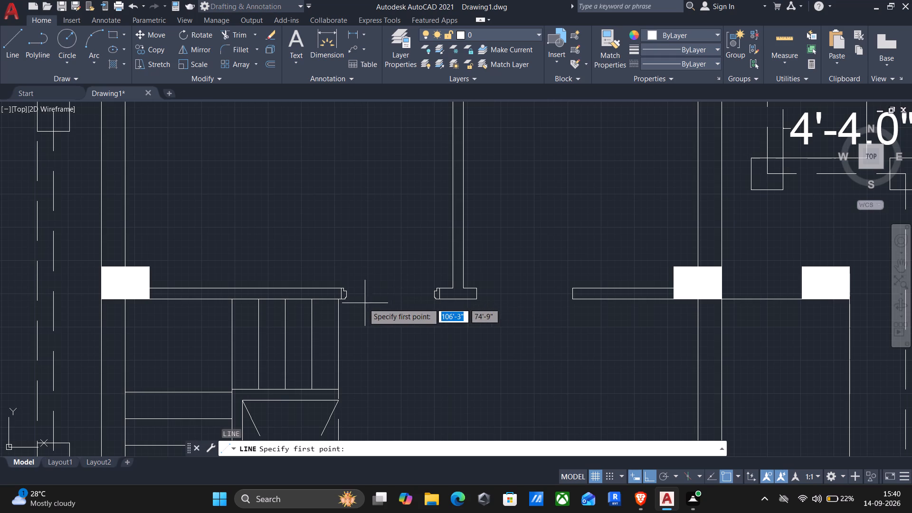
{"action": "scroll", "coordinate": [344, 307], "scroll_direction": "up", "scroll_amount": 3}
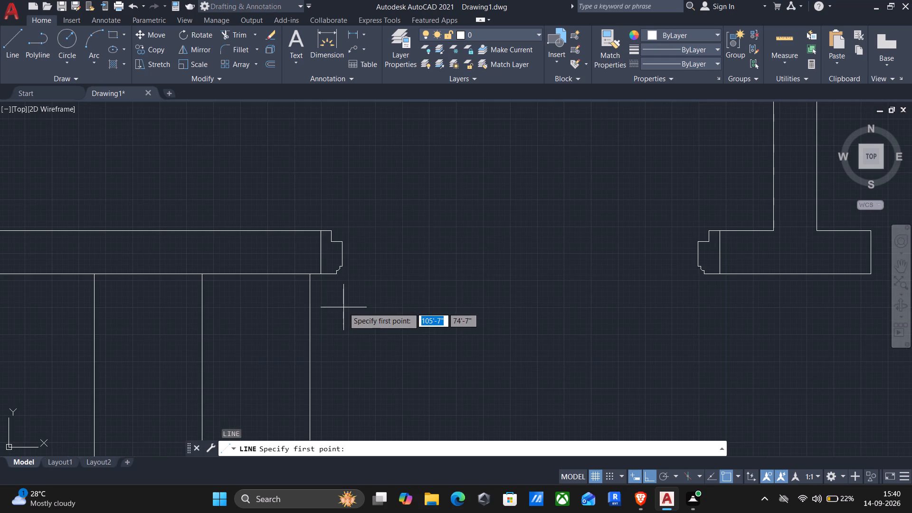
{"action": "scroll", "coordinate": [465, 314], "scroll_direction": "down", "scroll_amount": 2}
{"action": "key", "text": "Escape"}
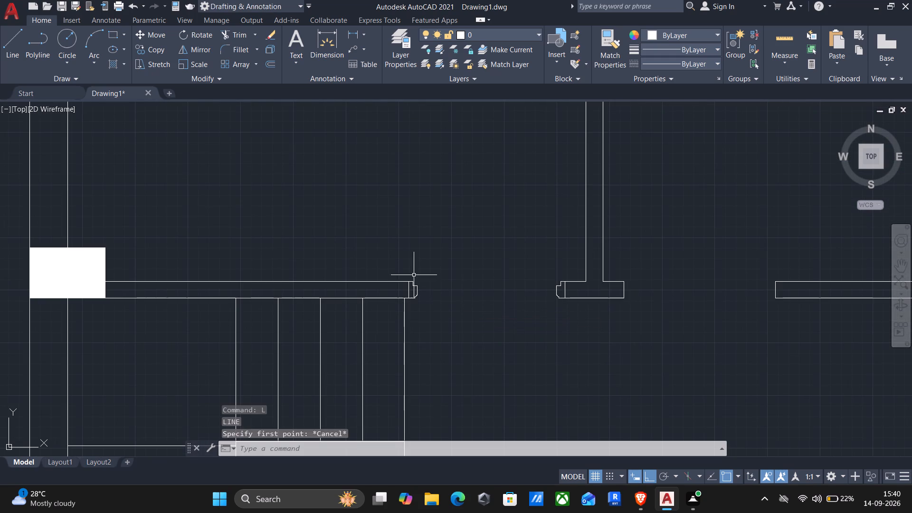
Copy the stair-side frame profile from its lower-left corner to the bottom corner at the T-shaped wall's far end.
{"action": "left_click", "coordinate": [391, 266]}
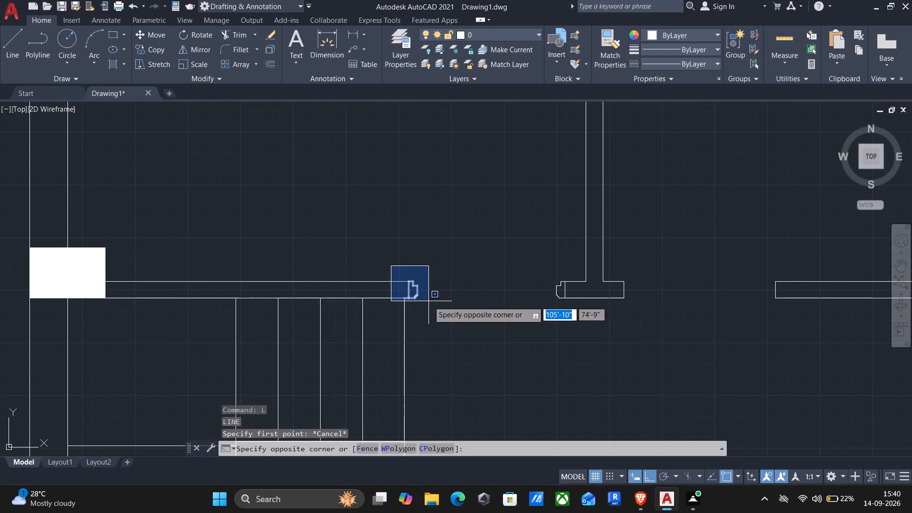
{"action": "scroll", "coordinate": [430, 301], "scroll_direction": "up", "scroll_amount": 3}
{"action": "left_click_drag", "start_coordinate": [324, 181], "coordinate": [319, 189]}
{"action": "left_click", "coordinate": [325, 209]}
{"action": "left_click", "coordinate": [399, 304]}
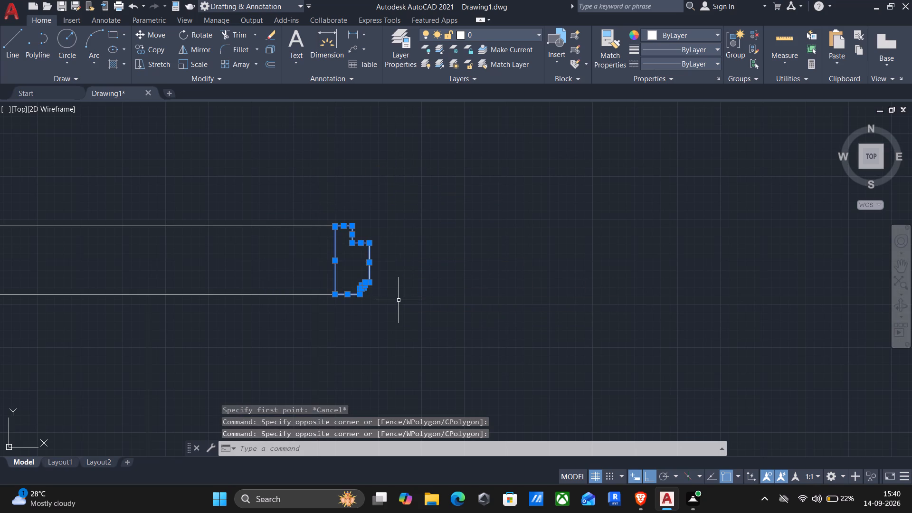
{"action": "key", "text": "c"}
{"action": "key", "text": "p"}
{"action": "key", "text": "Return"}
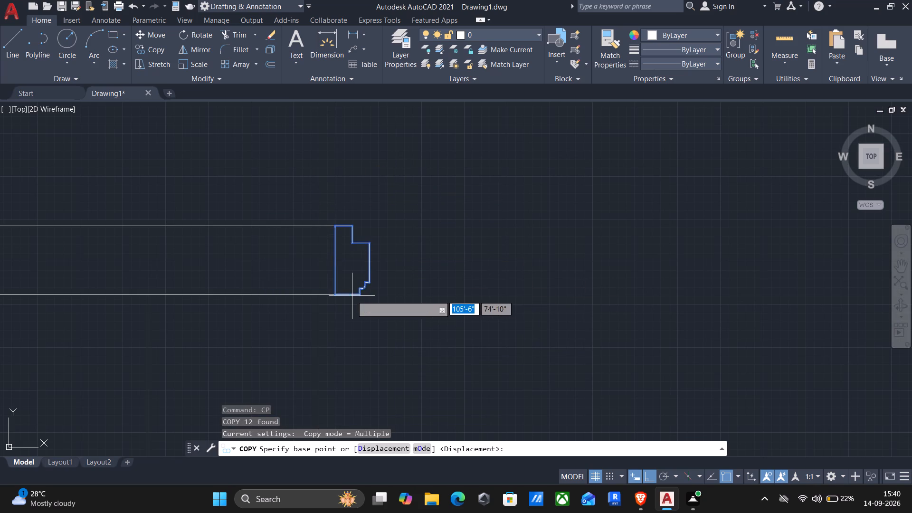
{"action": "left_click_drag", "start_coordinate": [331, 293], "coordinate": [345, 296]}
{"action": "scroll", "coordinate": [430, 301], "scroll_direction": "down", "scroll_amount": 2}
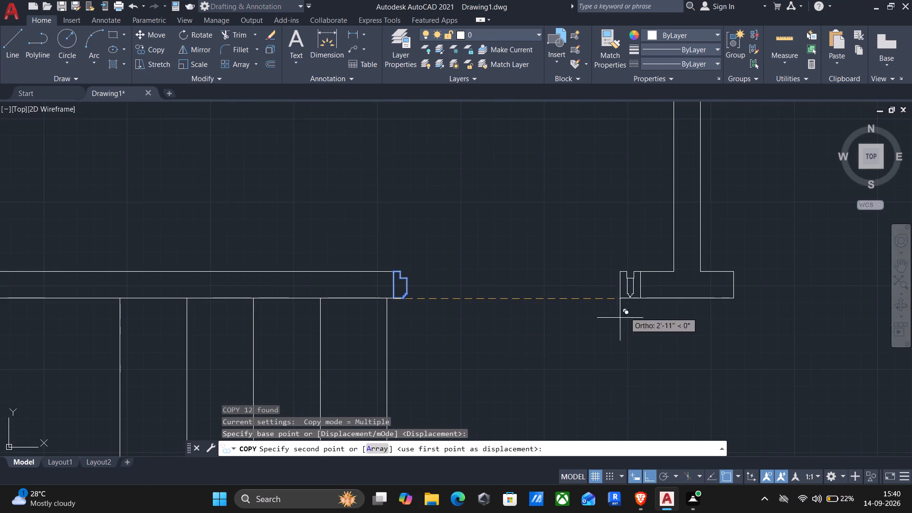
{"action": "scroll", "coordinate": [724, 300], "scroll_direction": "up", "scroll_amount": 3}
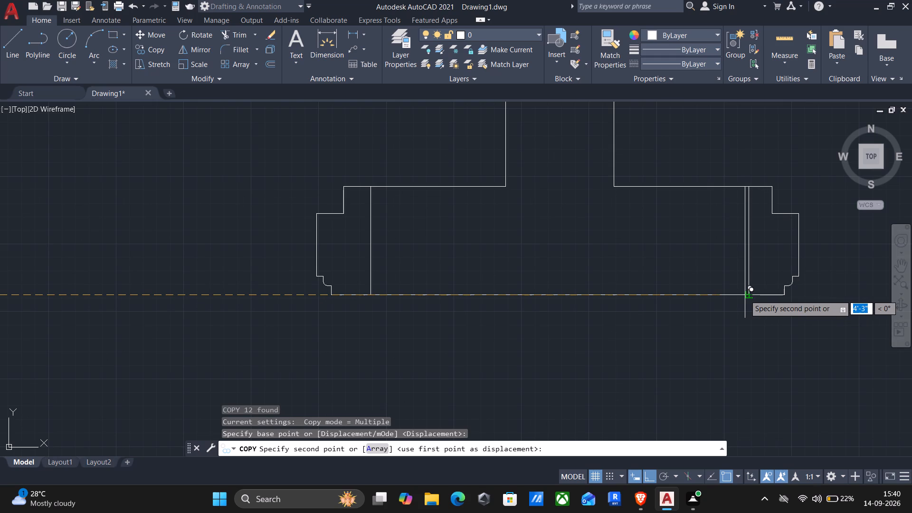
{"action": "left_click", "coordinate": [748, 296]}
{"action": "key", "text": "Return"}
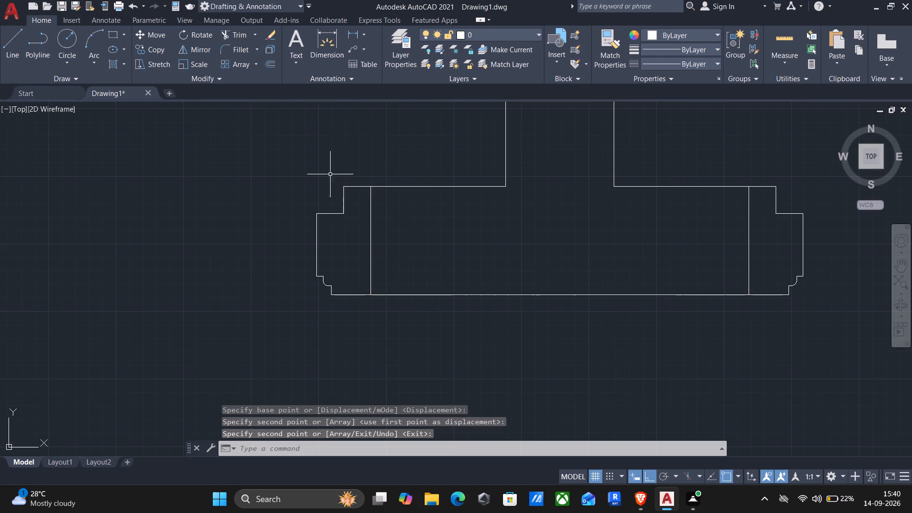
Copy the T-shaped wall's stair-side frame profile from its lower-right corner to the bottom corner of the wall end across the next opening.
{"action": "left_click", "coordinate": [293, 160]}
{"action": "left_click", "coordinate": [405, 326]}
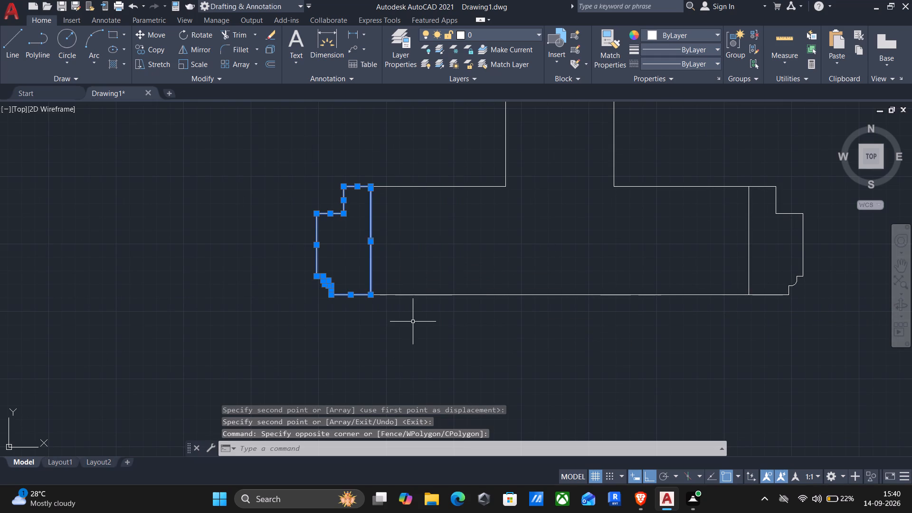
{"action": "key", "text": "c"}
{"action": "key", "text": "o"}
{"action": "key", "text": "Return"}
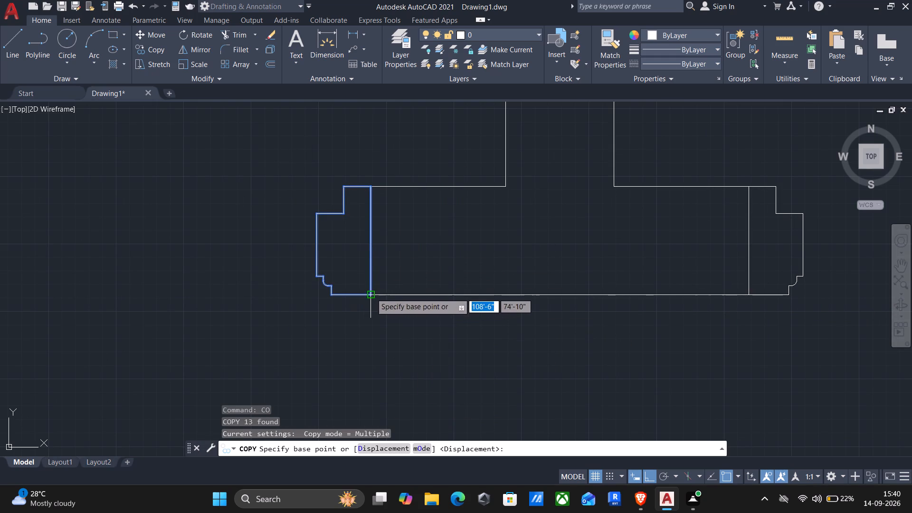
{"action": "left_click", "coordinate": [372, 293]}
{"action": "scroll", "coordinate": [418, 294], "scroll_direction": "down", "scroll_amount": 3}
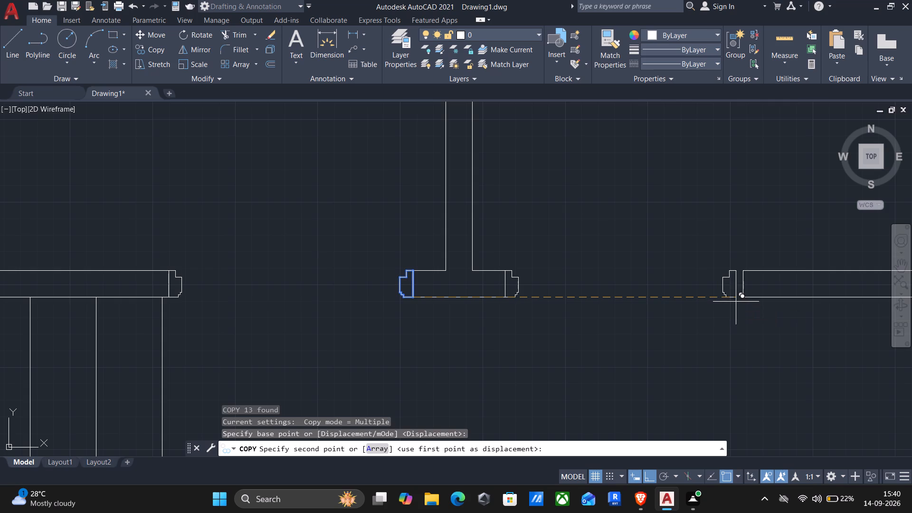
{"action": "scroll", "coordinate": [742, 301], "scroll_direction": "up", "scroll_amount": 3}
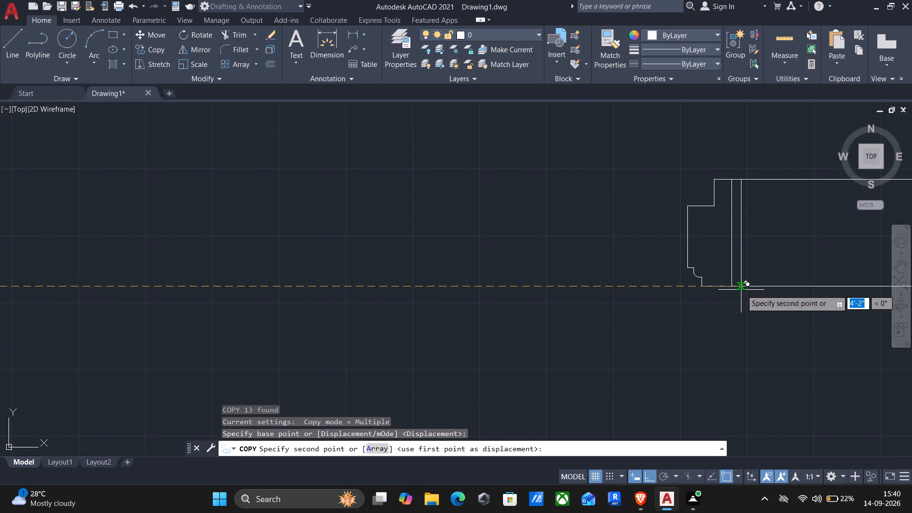
{"action": "left_click", "coordinate": [732, 290]}
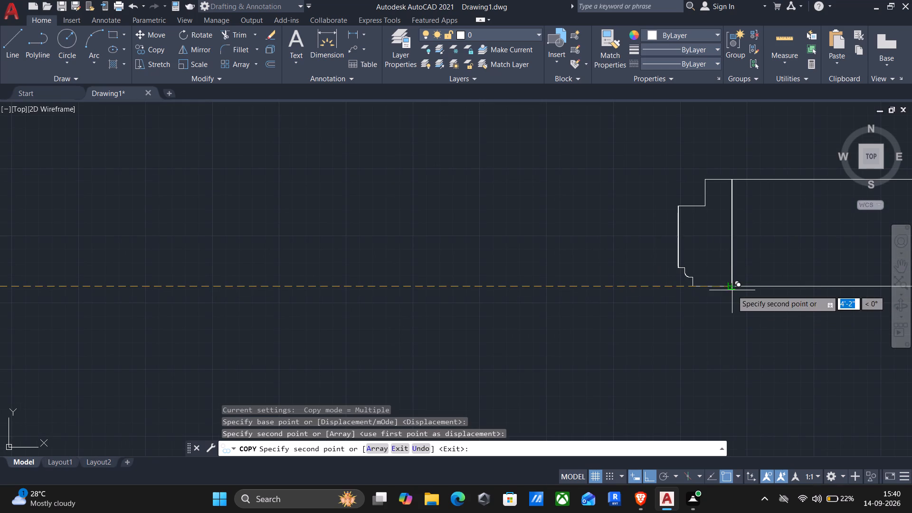
{"action": "scroll", "coordinate": [729, 296], "scroll_direction": "down", "scroll_amount": 4}
{"action": "middle_click_drag", "start_coordinate": [709, 331], "coordinate": [641, 418]}
{"action": "scroll", "coordinate": [644, 417], "scroll_direction": "down", "scroll_amount": 3}
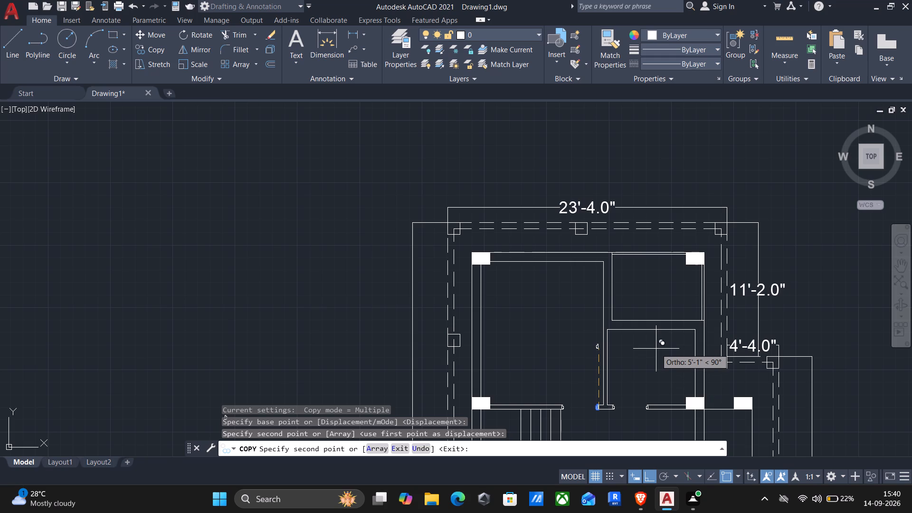
{"action": "middle_click_drag", "start_coordinate": [634, 367], "coordinate": [658, 114]}
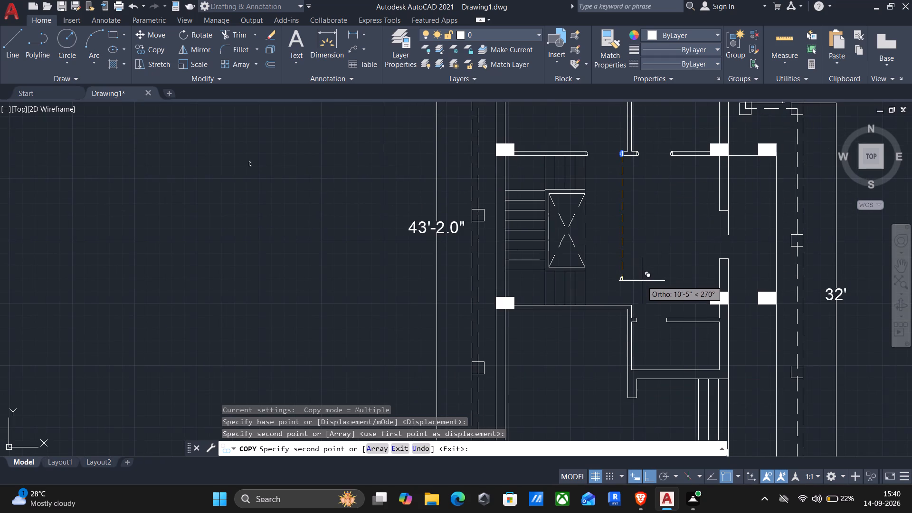
{"action": "middle_click_drag", "start_coordinate": [642, 261], "coordinate": [642, 234]}
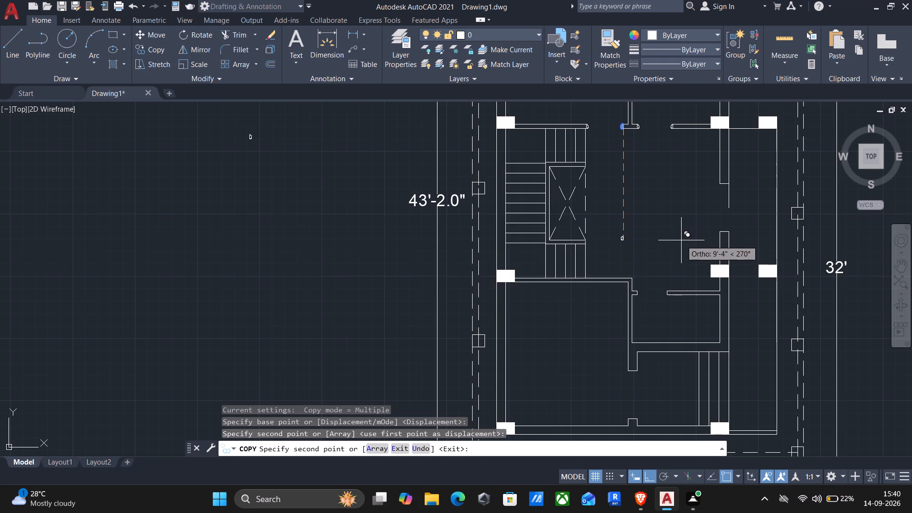
{"action": "key", "text": "Escape"}
Copy the two facing frame profiles of the opening beside the T-shaped wall about 7'-6" straight down into the open floor area.
{"action": "middle_click_drag", "start_coordinate": [669, 134], "coordinate": [640, 213]}
{"action": "scroll", "coordinate": [634, 207], "scroll_direction": "up", "scroll_amount": 4}
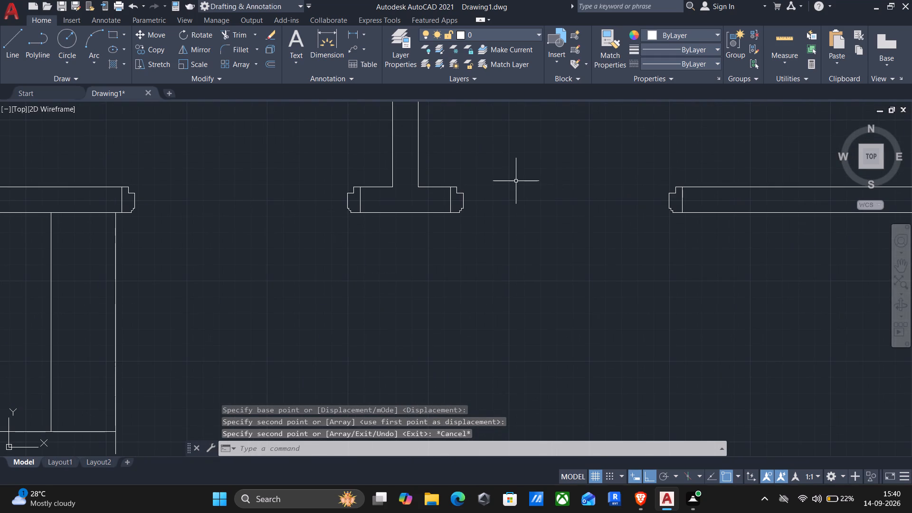
{"action": "left_click_drag", "start_coordinate": [437, 167], "coordinate": [476, 184]}
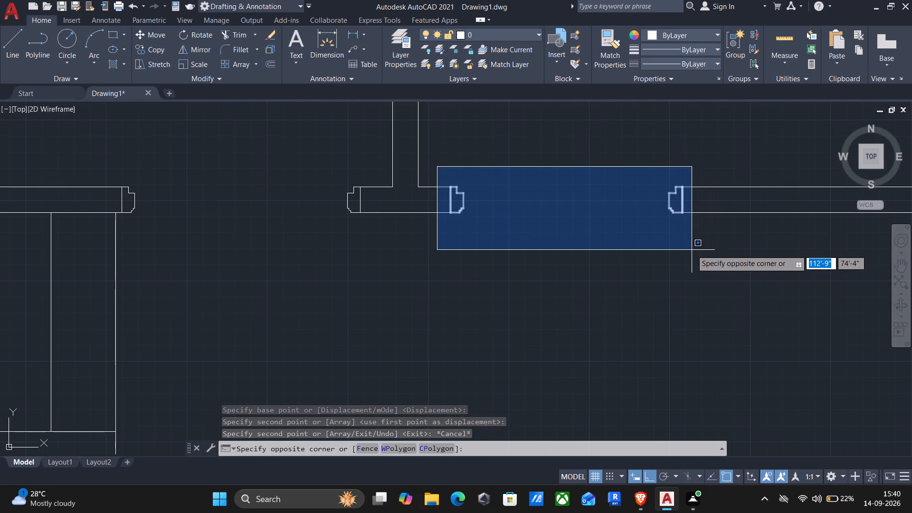
{"action": "left_click", "coordinate": [693, 250]}
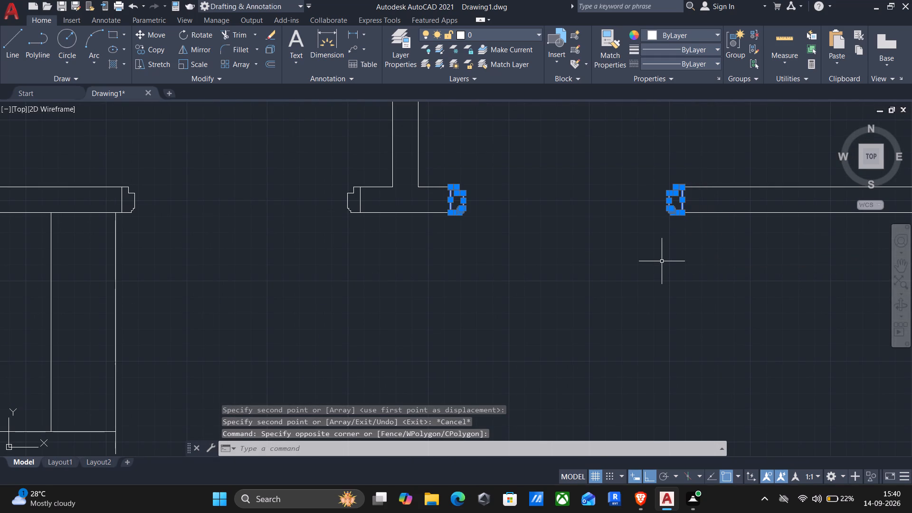
{"action": "type", "text": "co"}
{"action": "key", "text": "Return"}
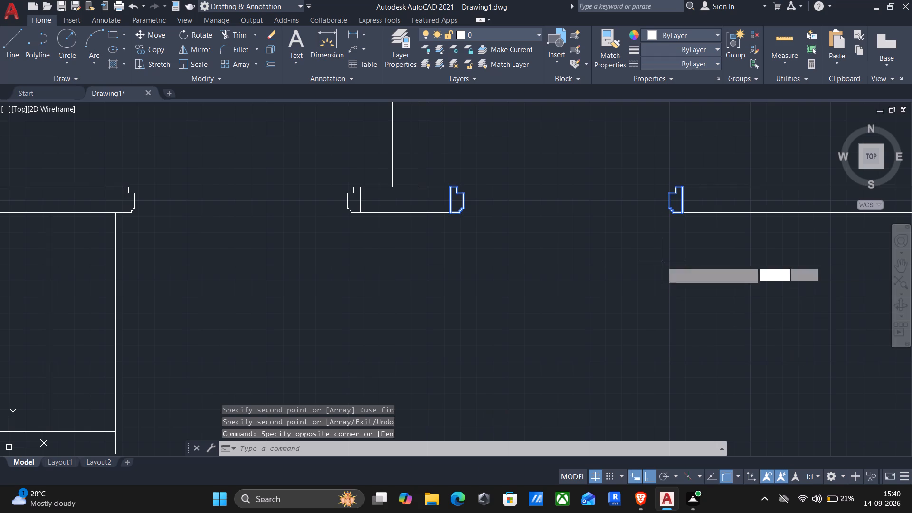
{"action": "left_click", "coordinate": [451, 209]}
{"action": "middle_click_drag", "start_coordinate": [457, 292], "coordinate": [479, 162]}
{"action": "middle_click_drag", "start_coordinate": [480, 149], "coordinate": [480, 145]}
{"action": "scroll", "coordinate": [480, 192], "scroll_direction": "down", "scroll_amount": 2}
{"action": "middle_click_drag", "start_coordinate": [468, 304], "coordinate": [518, 134]}
{"action": "left_click", "coordinate": [516, 213]}
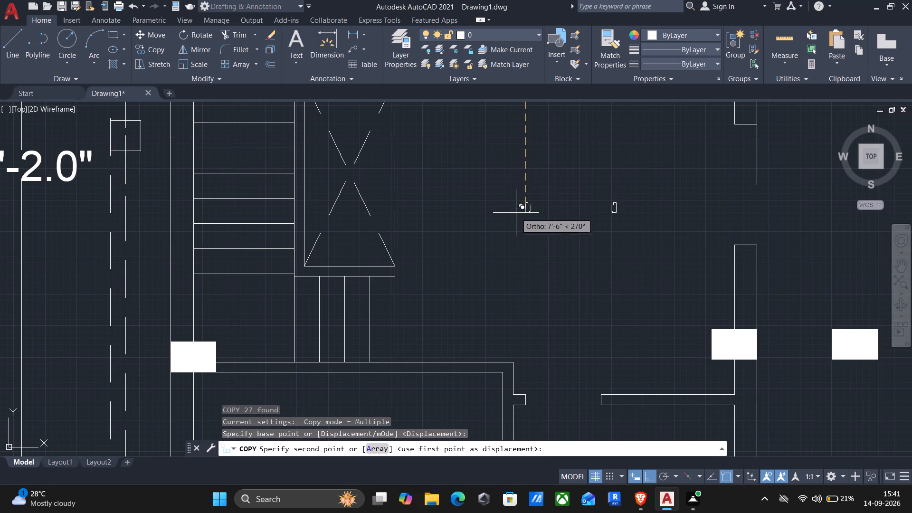
{"action": "key", "text": "Return"}
Mirror the copied pair of frame profiles about a horizontal line just below them, keeping the originals.
{"action": "left_click", "coordinate": [507, 179]}
{"action": "left_click", "coordinate": [685, 244]}
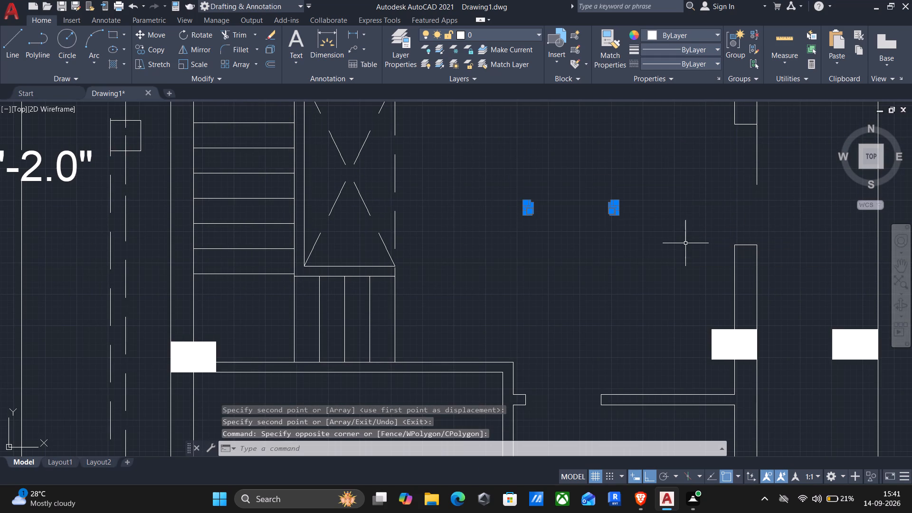
{"action": "key", "text": "m"}
{"action": "key", "text": "i"}
{"action": "key", "text": "Return"}
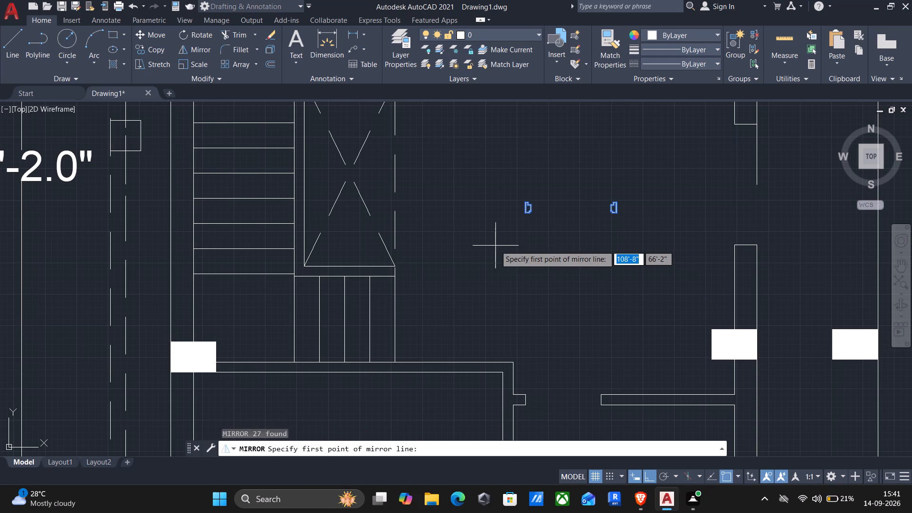
{"action": "left_click_drag", "start_coordinate": [495, 246], "coordinate": [511, 244]}
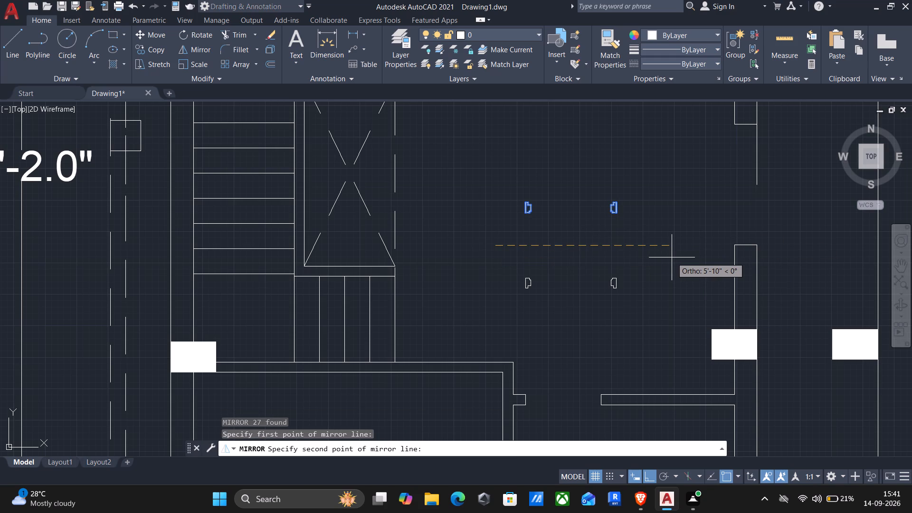
{"action": "left_click", "coordinate": [672, 257]}
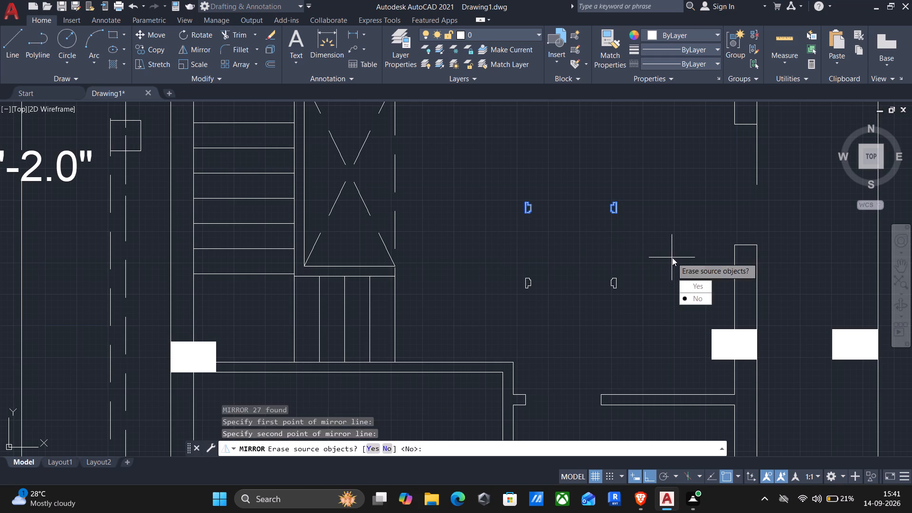
{"action": "key", "text": "Return"}
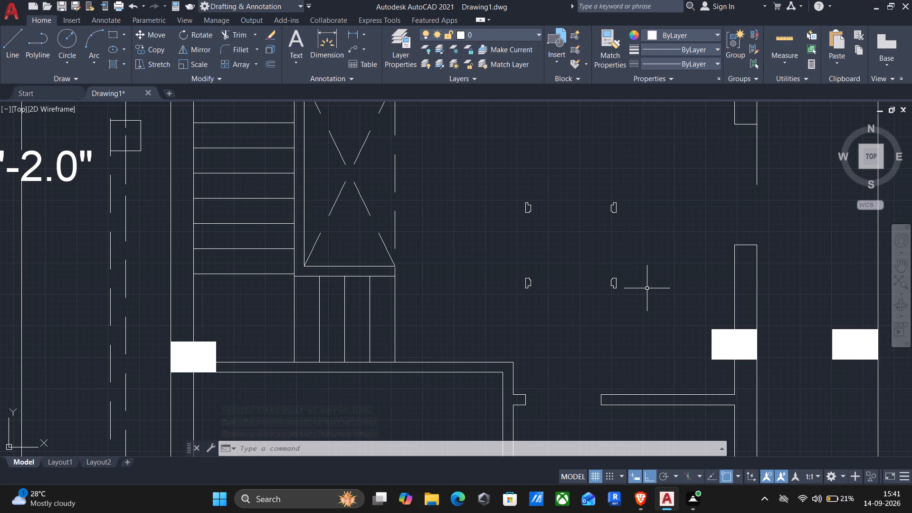
Copy the mirrored pair's left profile from its upper-left corner to the top corner of the short wall stub below, with ortho off.
{"action": "left_click", "coordinate": [479, 252]}
{"action": "left_click", "coordinate": [555, 313]}
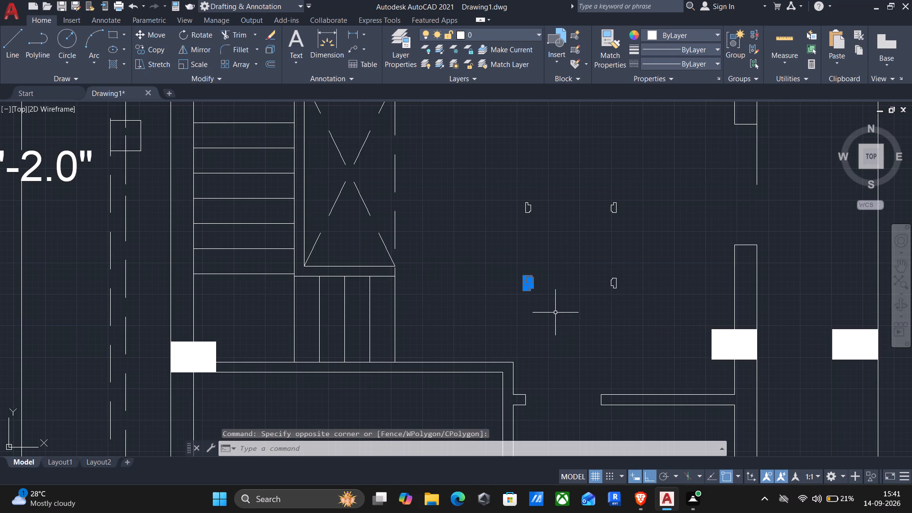
{"action": "type", "text": "co"}
{"action": "key", "text": "Return"}
{"action": "scroll", "coordinate": [536, 275], "scroll_direction": "up", "scroll_amount": 2}
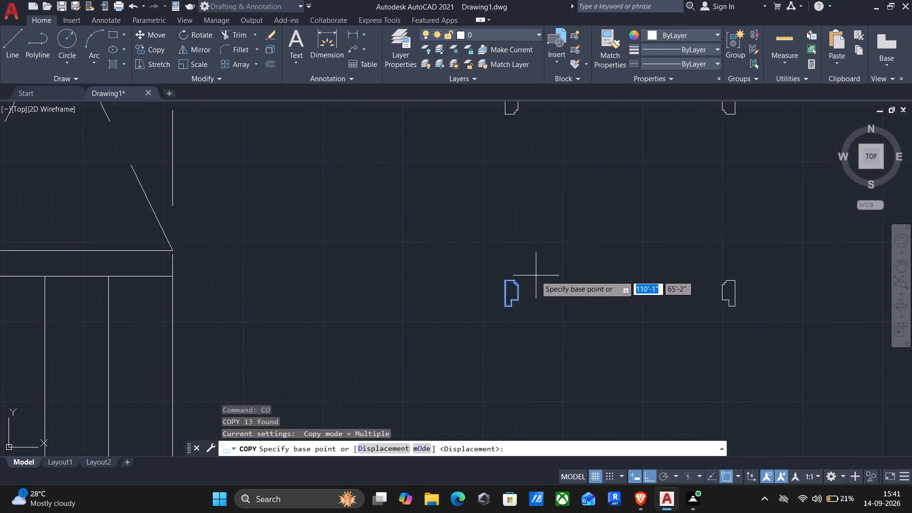
{"action": "scroll", "coordinate": [535, 275], "scroll_direction": "up", "scroll_amount": 1}
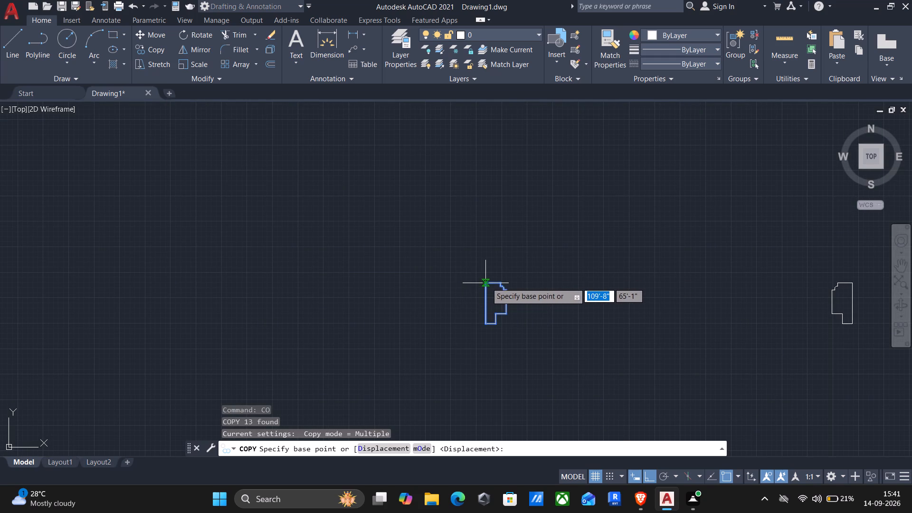
{"action": "left_click", "coordinate": [485, 285]}
{"action": "scroll", "coordinate": [491, 330], "scroll_direction": "down", "scroll_amount": 2}
{"action": "middle_click_drag", "start_coordinate": [491, 334], "coordinate": [534, 280]}
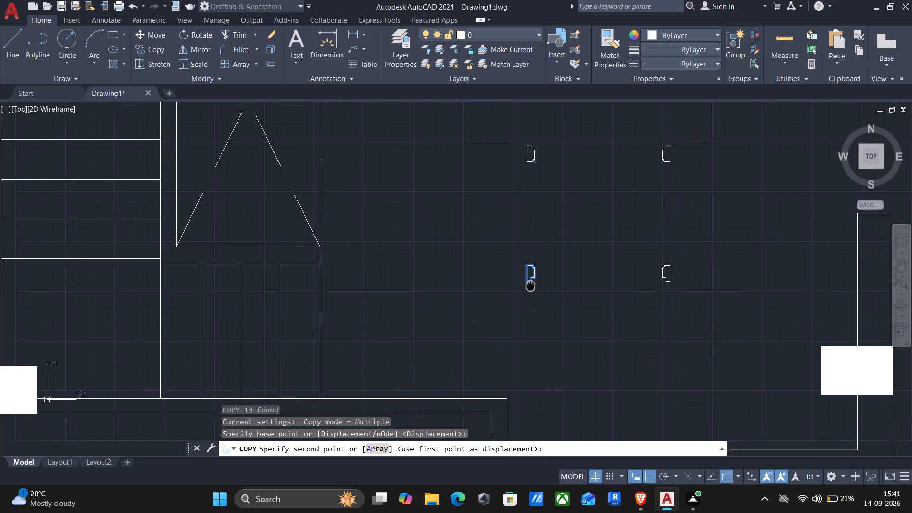
{"action": "middle_click_drag", "start_coordinate": [534, 280], "coordinate": [534, 279]}
{"action": "key", "text": "F8"}
{"action": "middle_click_drag", "start_coordinate": [551, 349], "coordinate": [597, 276]}
{"action": "scroll", "coordinate": [551, 350], "scroll_direction": "up", "scroll_amount": 1}
{"action": "middle_click_drag", "start_coordinate": [579, 326], "coordinate": [606, 265]}
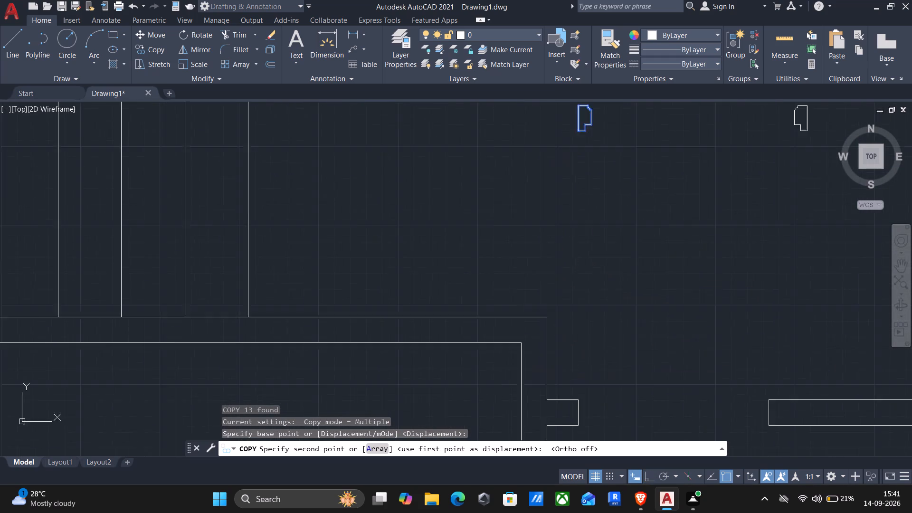
{"action": "middle_click_drag", "start_coordinate": [606, 265], "coordinate": [613, 247]}
{"action": "scroll", "coordinate": [615, 347], "scroll_direction": "up", "scroll_amount": 2}
{"action": "left_click", "coordinate": [569, 345]}
{"action": "scroll", "coordinate": [577, 343], "scroll_direction": "down", "scroll_amount": 1}
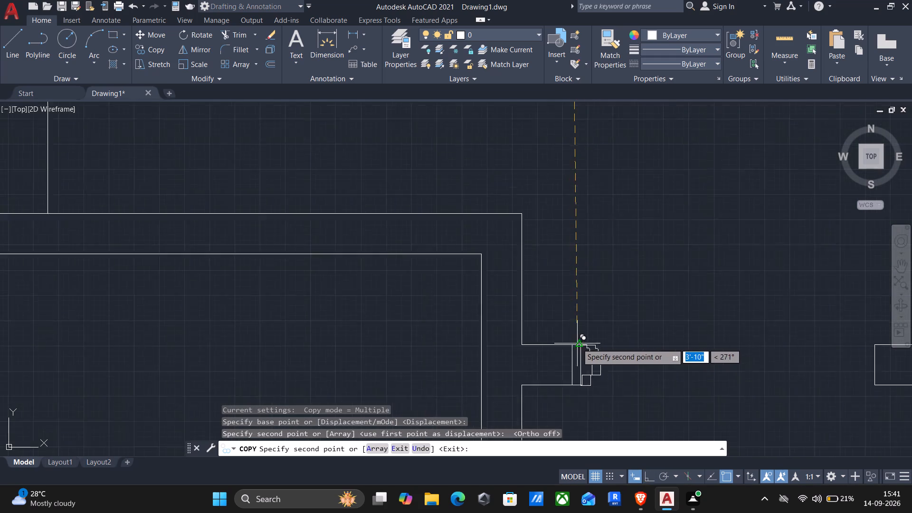
{"action": "scroll", "coordinate": [577, 343], "scroll_direction": "down", "scroll_amount": 1}
{"action": "key", "text": "Escape"}
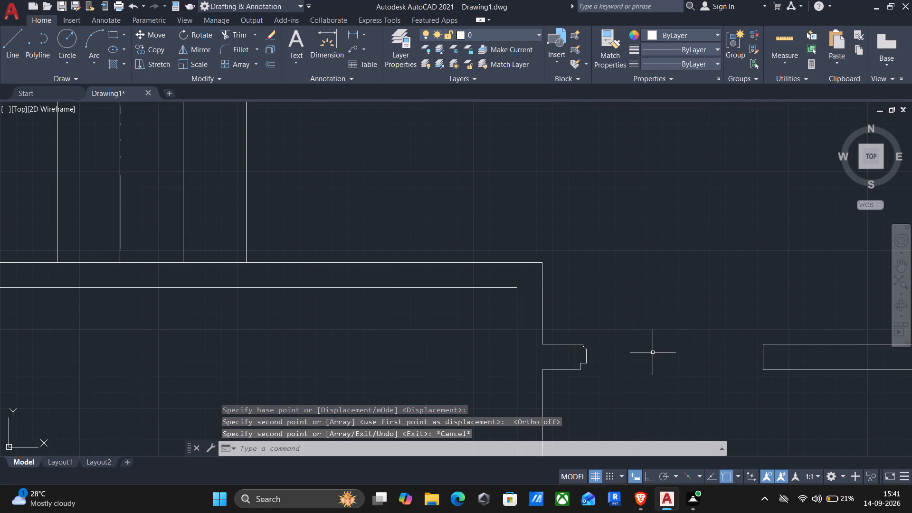
Draw a horizontal guide line across the opening from the placed profile's upper-left corner to the facing wall end's top corner.
{"action": "key", "text": "l"}
{"action": "key", "text": "Return"}
{"action": "left_click", "coordinate": [573, 344]}
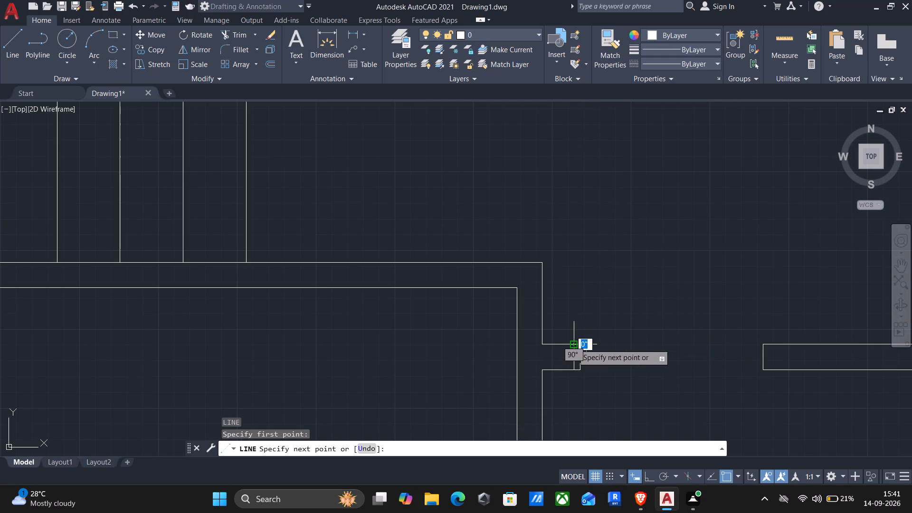
{"action": "left_click", "coordinate": [765, 343]}
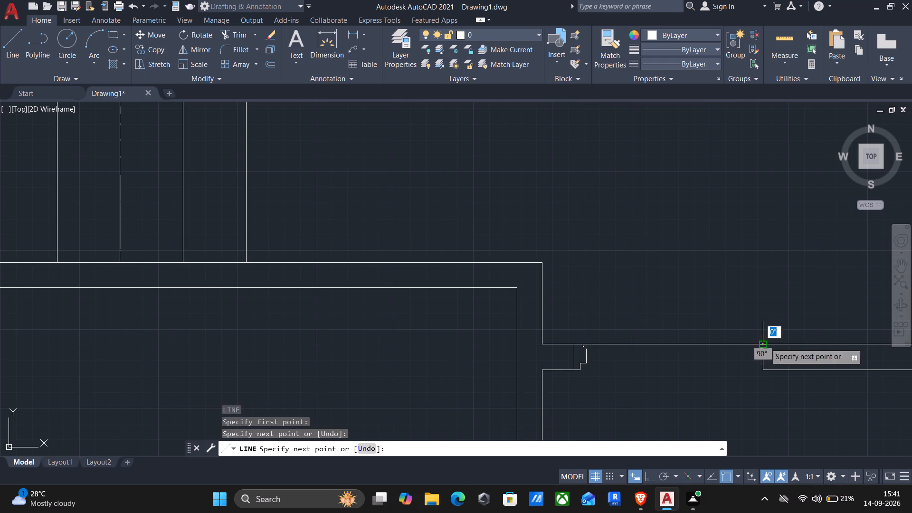
{"action": "key", "text": "Return"}
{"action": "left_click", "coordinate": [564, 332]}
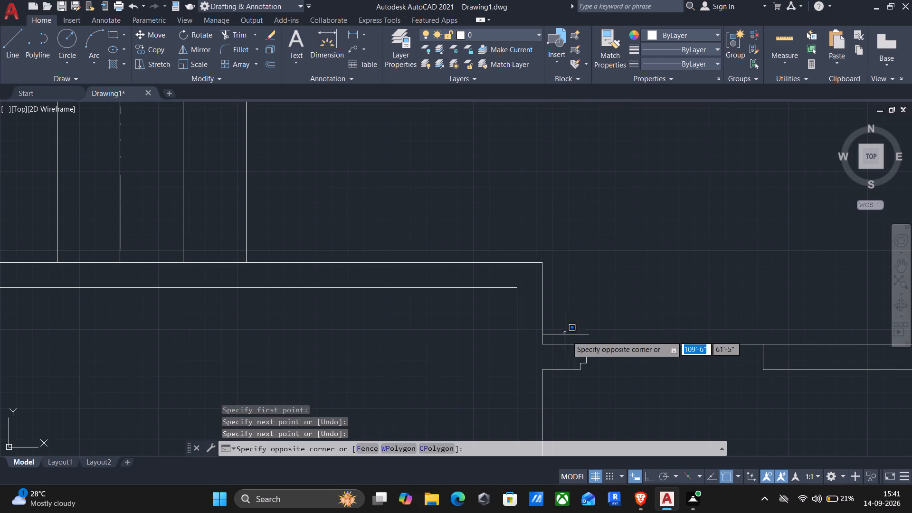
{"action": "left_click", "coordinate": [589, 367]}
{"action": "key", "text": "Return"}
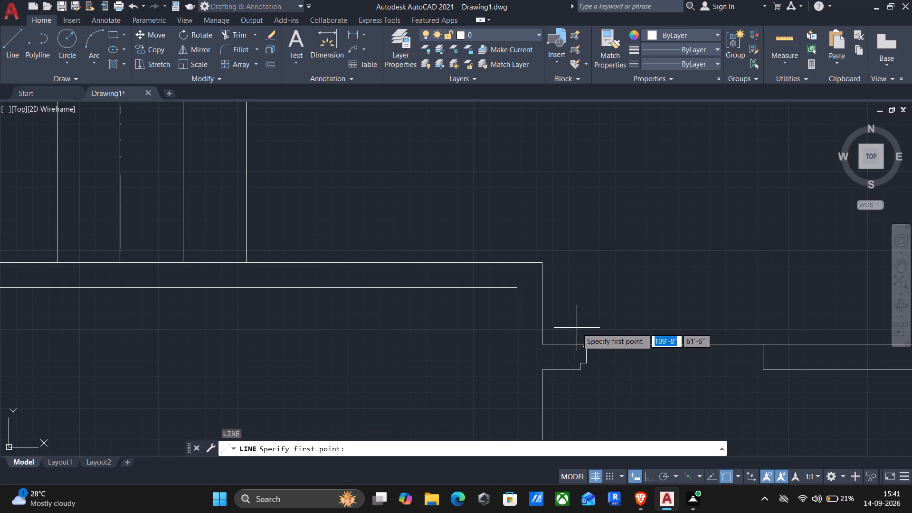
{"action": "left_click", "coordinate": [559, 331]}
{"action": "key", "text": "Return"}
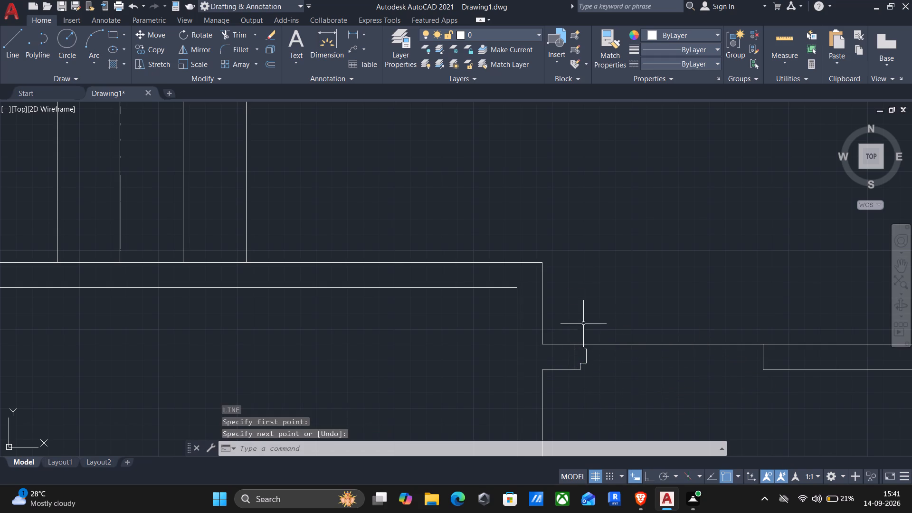
Mirror the stub's frame profile about a vertical line through the guide line's midpoint, with ortho on and the original kept.
{"action": "left_click", "coordinate": [564, 328]}
{"action": "left_click", "coordinate": [618, 395]}
{"action": "key", "text": "m"}
{"action": "key", "text": "i"}
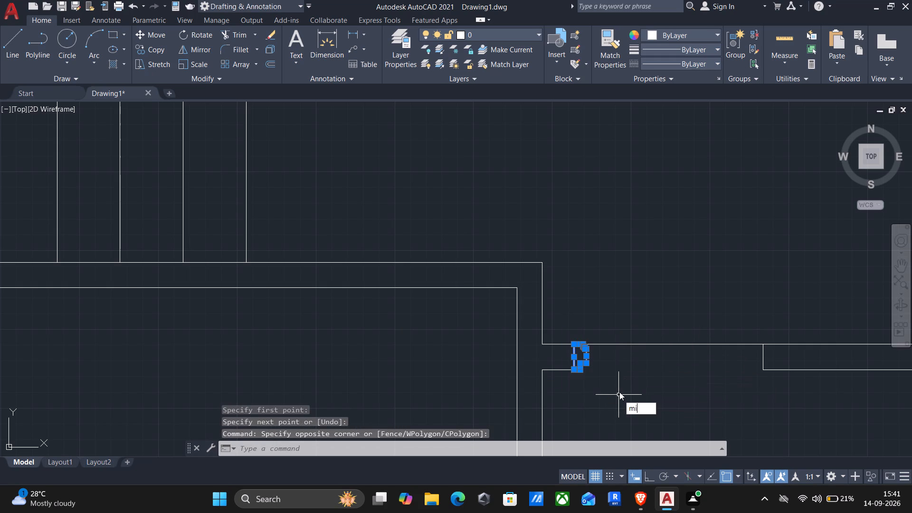
{"action": "key", "text": "Return"}
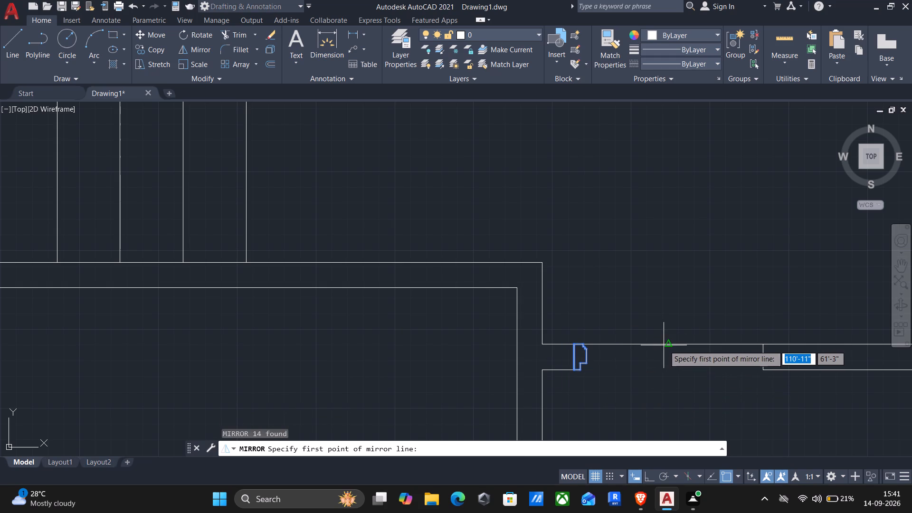
{"action": "left_click", "coordinate": [666, 345]}
{"action": "key", "text": "F8"}
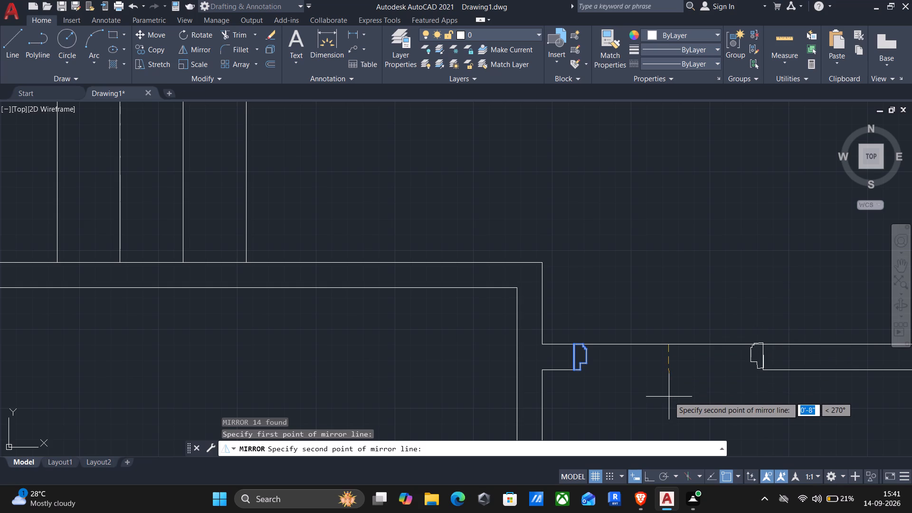
{"action": "left_click", "coordinate": [668, 404]}
{"action": "key", "text": "Return"}
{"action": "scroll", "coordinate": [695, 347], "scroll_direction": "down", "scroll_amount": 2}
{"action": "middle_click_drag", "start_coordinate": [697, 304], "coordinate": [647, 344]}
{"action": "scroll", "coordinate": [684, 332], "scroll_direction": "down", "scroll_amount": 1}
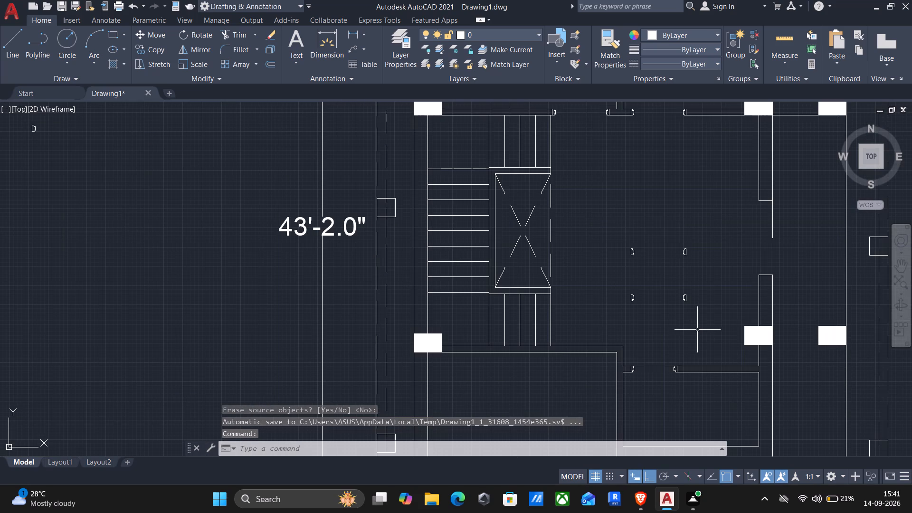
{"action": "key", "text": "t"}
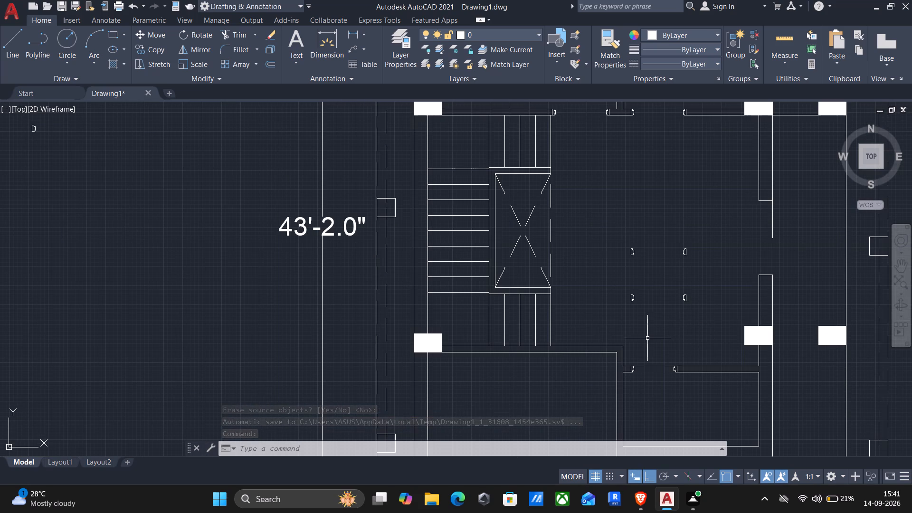
Trim the leftover line piece projecting below the upper wall end at the right-hand wall's opening.
{"action": "key", "text": "r"}
{"action": "key", "text": "Return"}
{"action": "left_click_drag", "start_coordinate": [776, 220], "coordinate": [720, 222]}
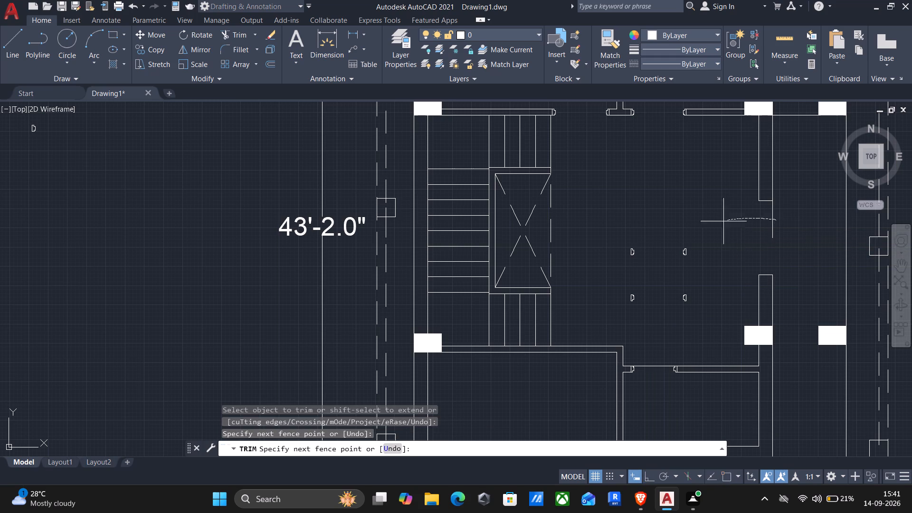
{"action": "left_click_drag", "start_coordinate": [720, 222], "coordinate": [711, 224]}
{"action": "scroll", "coordinate": [711, 224], "scroll_direction": "down", "scroll_amount": 2}
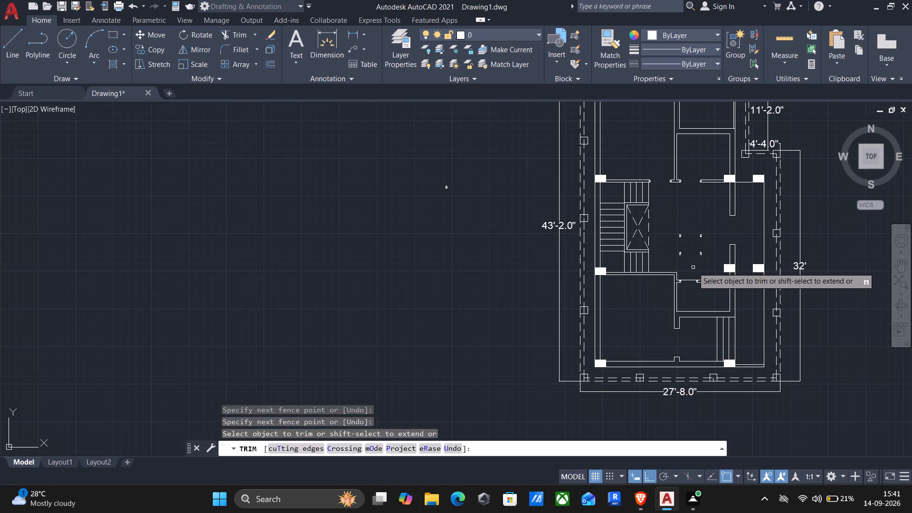
{"action": "key", "text": "Escape"}
{"action": "key", "text": "Escape"}
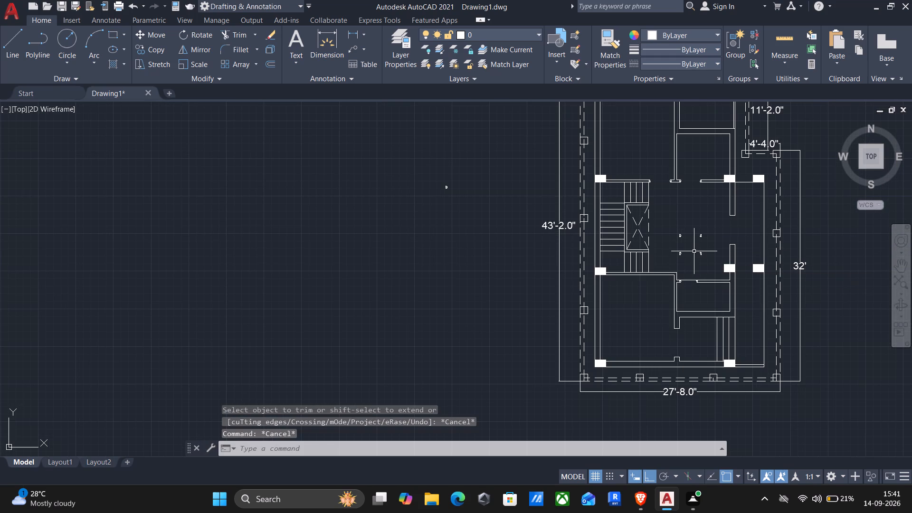
Rotate the lower-left spare frame profile 270° about its upper-left corner, with ortho on.
{"action": "scroll", "coordinate": [694, 251], "scroll_direction": "up", "scroll_amount": 5}
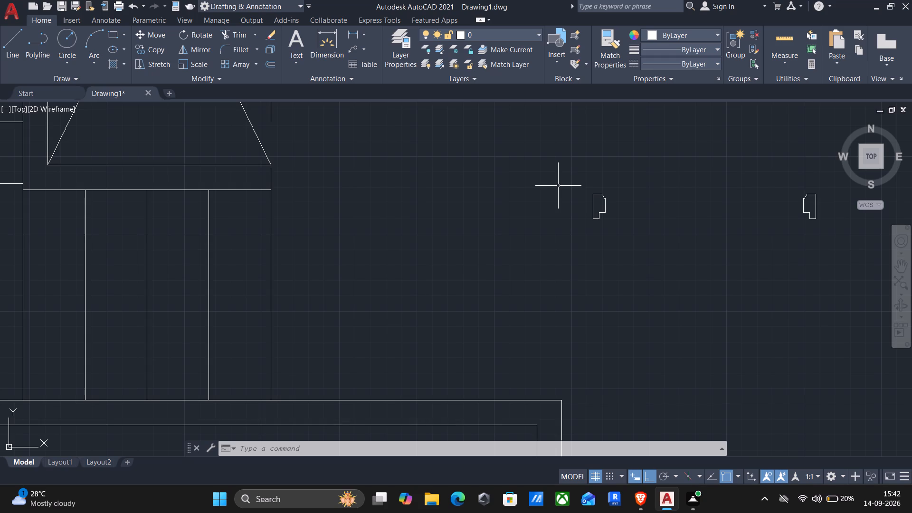
{"action": "left_click_drag", "start_coordinate": [560, 181], "coordinate": [565, 190]}
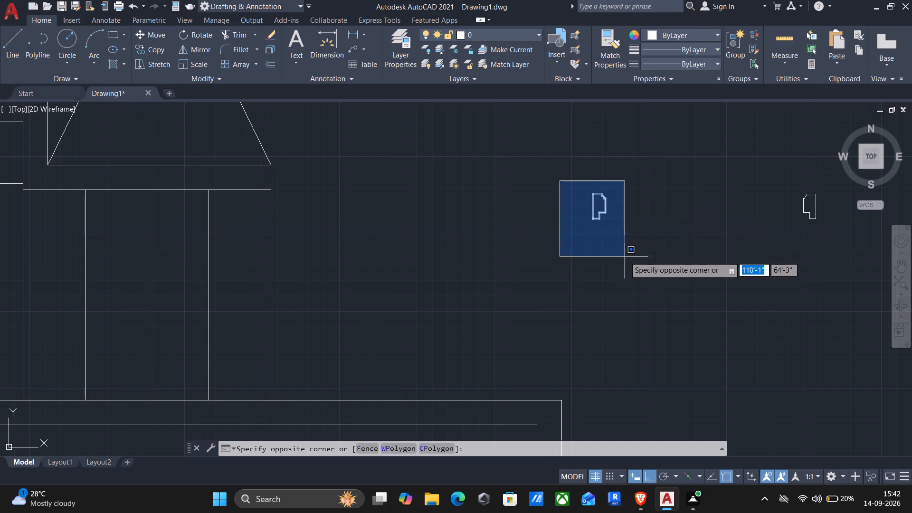
{"action": "left_click", "coordinate": [626, 259]}
{"action": "key", "text": "r"}
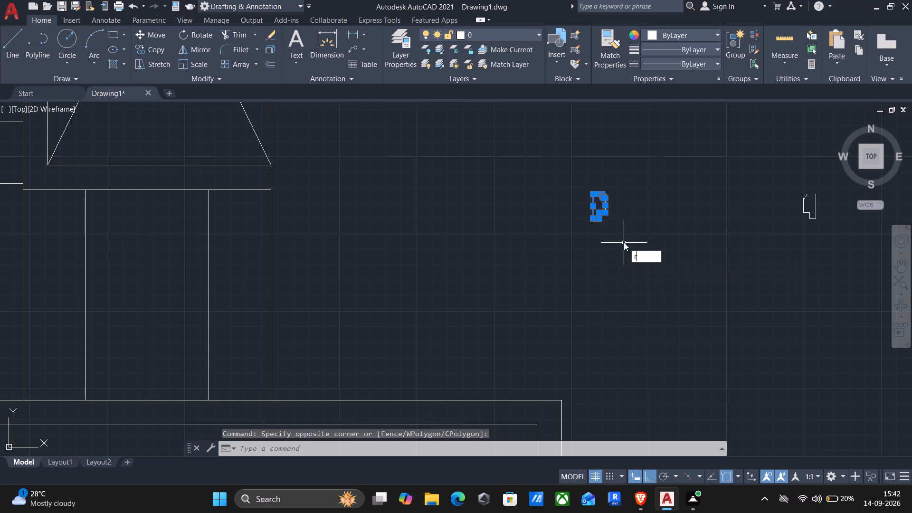
{"action": "key", "text": "o"}
{"action": "key", "text": "Return"}
{"action": "left_click", "coordinate": [593, 193]}
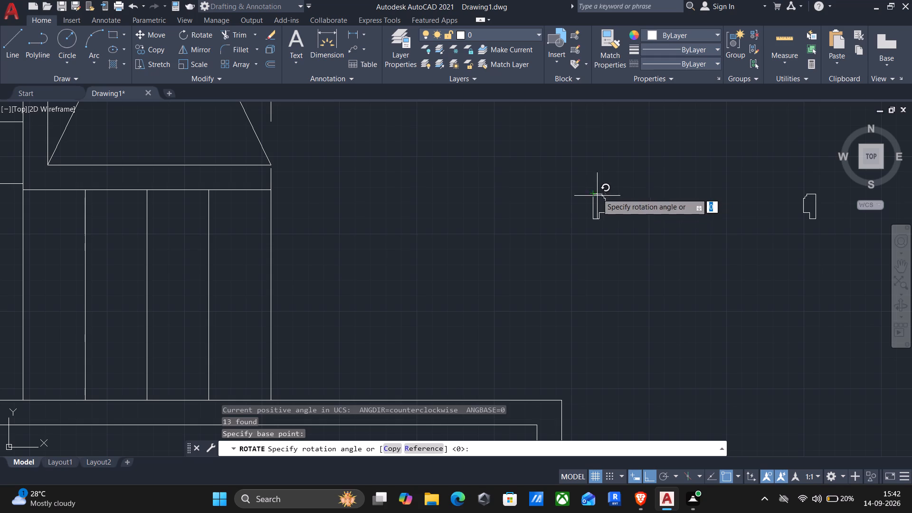
{"action": "left_click", "coordinate": [607, 272]}
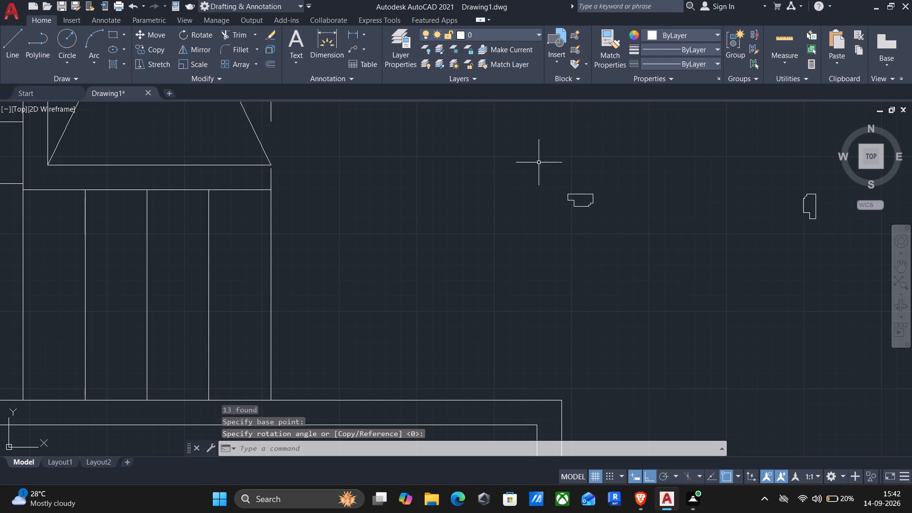
Move the rotated profile from its upper-right corner to the bottom-right corner of the wall end above the lower room's opening, with ortho off.
{"action": "left_click_drag", "start_coordinate": [536, 157], "coordinate": [556, 184]}
{"action": "left_click", "coordinate": [658, 271]}
{"action": "left_click", "coordinate": [658, 273]}
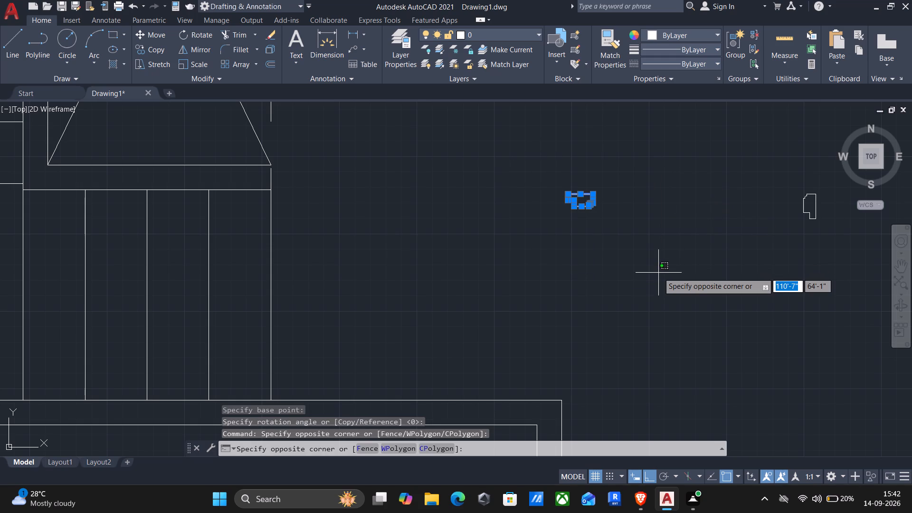
{"action": "key", "text": "Escape"}
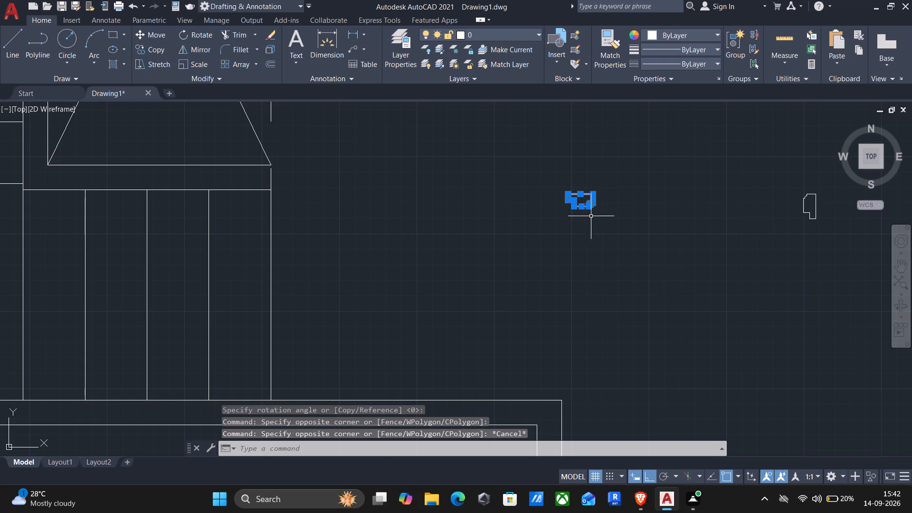
{"action": "key", "text": "m"}
{"action": "key", "text": "Return"}
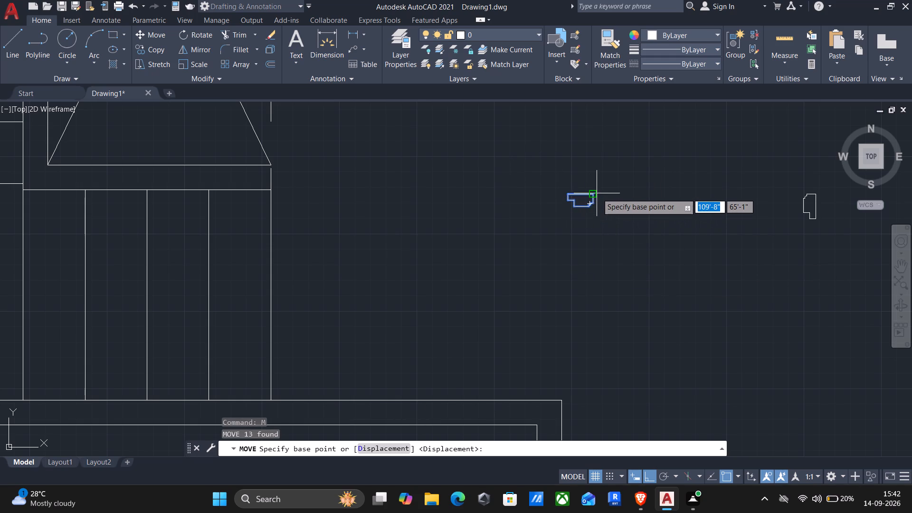
{"action": "left_click", "coordinate": [593, 194]}
{"action": "scroll", "coordinate": [593, 247], "scroll_direction": "down", "scroll_amount": 1}
{"action": "middle_click_drag", "start_coordinate": [579, 296], "coordinate": [635, 155]}
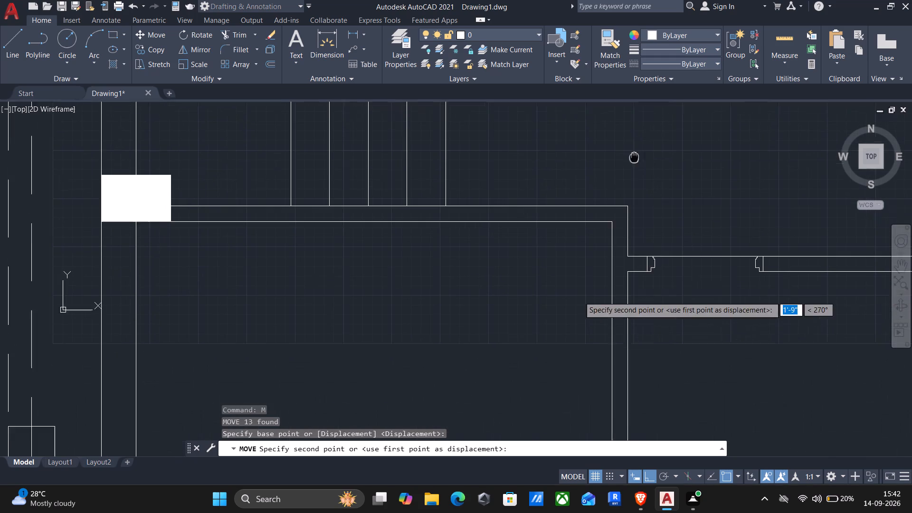
{"action": "key", "text": "F8"}
{"action": "middle_click_drag", "start_coordinate": [642, 323], "coordinate": [672, 147]}
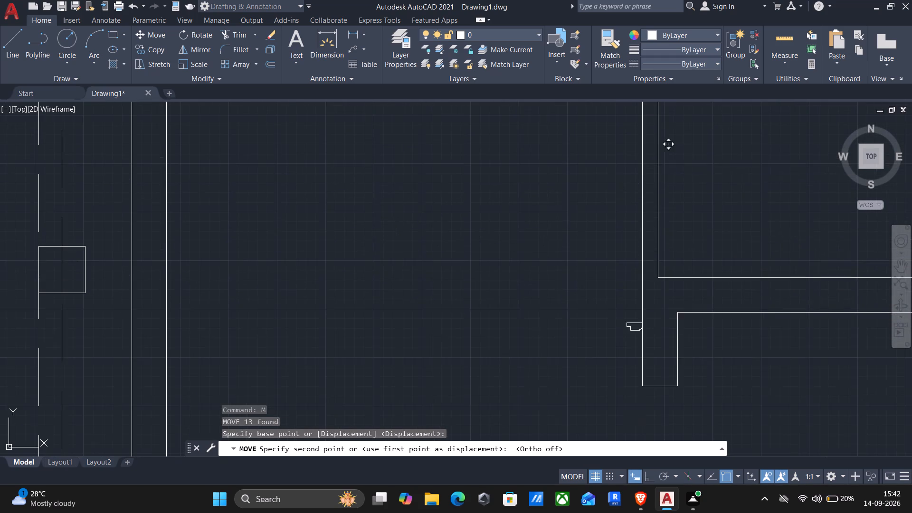
{"action": "scroll", "coordinate": [672, 394], "scroll_direction": "up", "scroll_amount": 2}
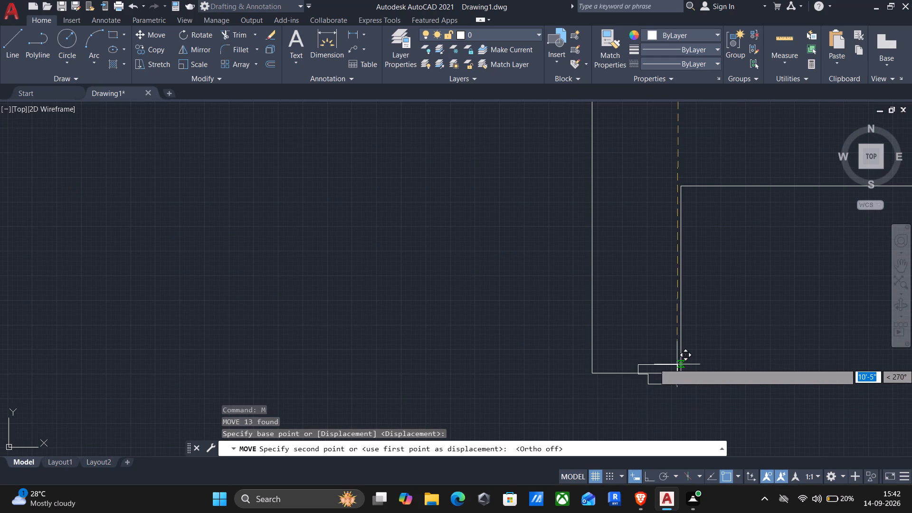
{"action": "left_click", "coordinate": [680, 371]}
Draw a vertical guide line across the opening from the placed profile's upper-right corner to the wall stub's top-right corner below, with ortho on.
{"action": "middle_click_drag", "start_coordinate": [684, 388], "coordinate": [718, 237]}
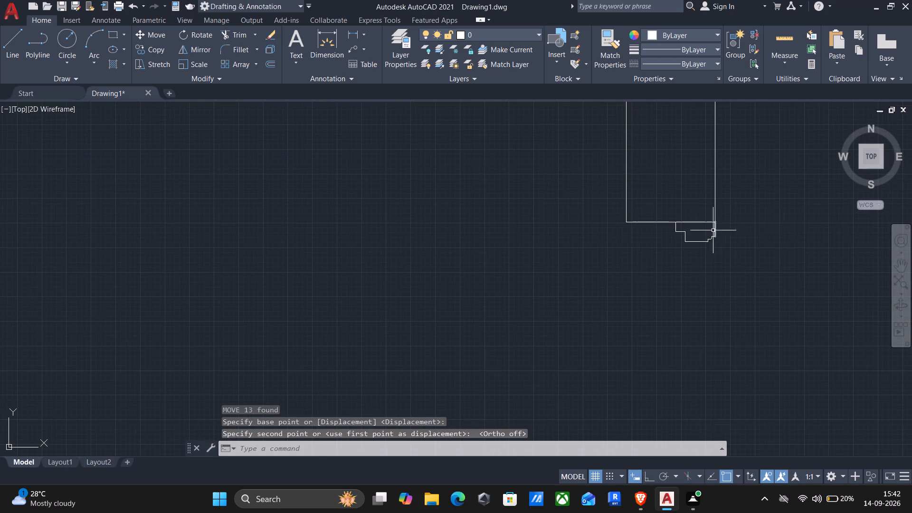
{"action": "left_click", "coordinate": [656, 203]}
{"action": "left_click", "coordinate": [748, 284]}
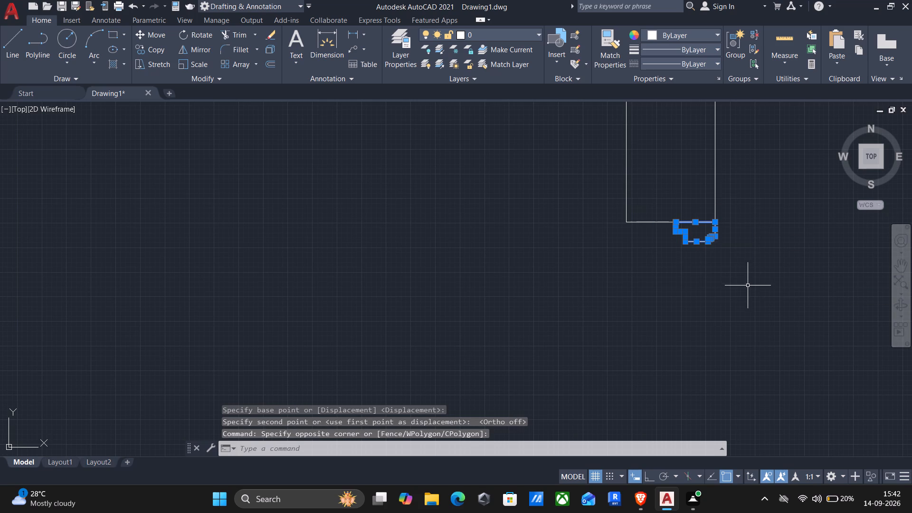
{"action": "middle_click_drag", "start_coordinate": [766, 311], "coordinate": [764, 221]}
{"action": "scroll", "coordinate": [764, 212], "scroll_direction": "down", "scroll_amount": 3}
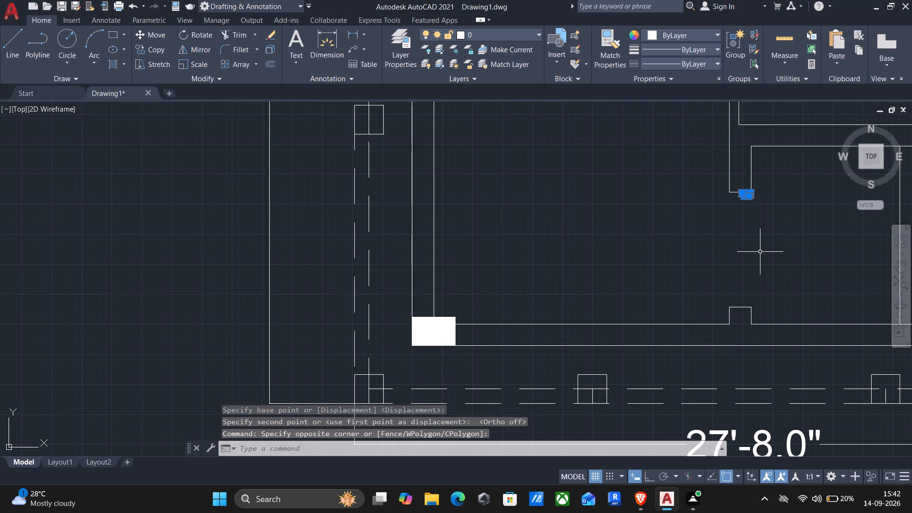
{"action": "key", "text": "l"}
{"action": "key", "text": "Return"}
{"action": "scroll", "coordinate": [758, 208], "scroll_direction": "up", "scroll_amount": 2}
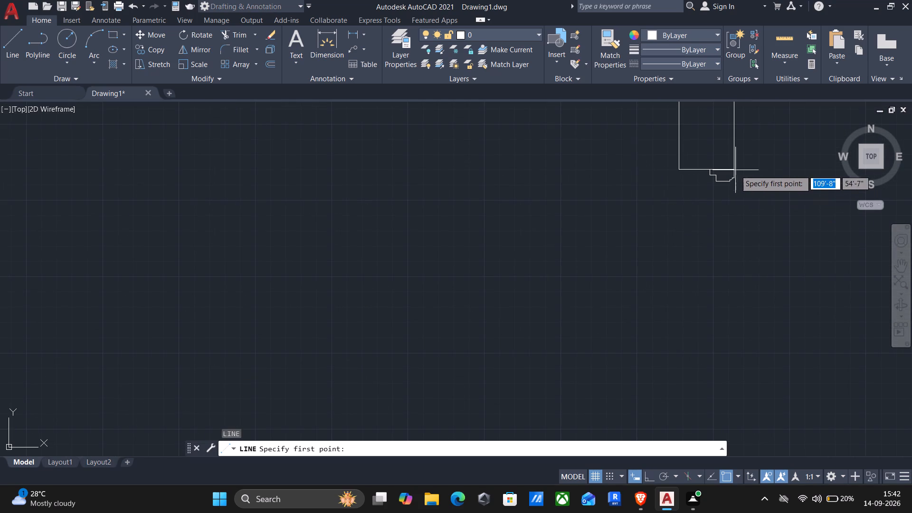
{"action": "left_click", "coordinate": [732, 165]}
{"action": "scroll", "coordinate": [742, 318], "scroll_direction": "down", "scroll_amount": 1}
{"action": "middle_click_drag", "start_coordinate": [728, 352], "coordinate": [737, 317]}
{"action": "key", "text": "F8"}
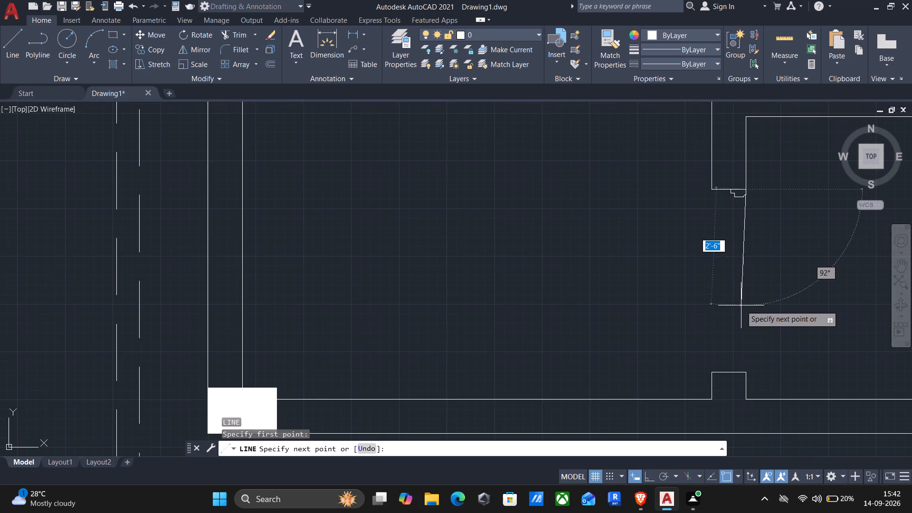
{"action": "left_click", "coordinate": [749, 371]}
{"action": "key", "text": "Return"}
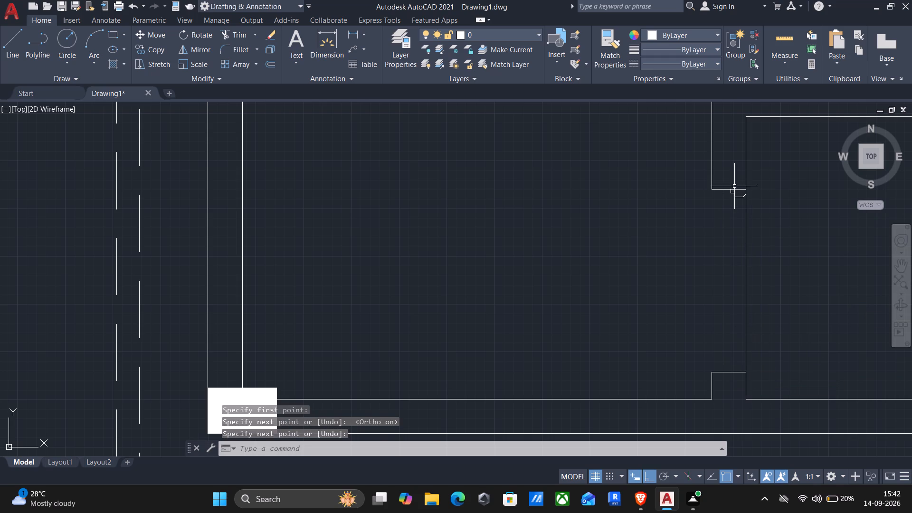
Mirror the placed frame profile about a horizontal line through the guide line's midpoint, keeping the original.
{"action": "left_click", "coordinate": [722, 175]}
{"action": "left_click", "coordinate": [759, 221]}
{"action": "key", "text": "m"}
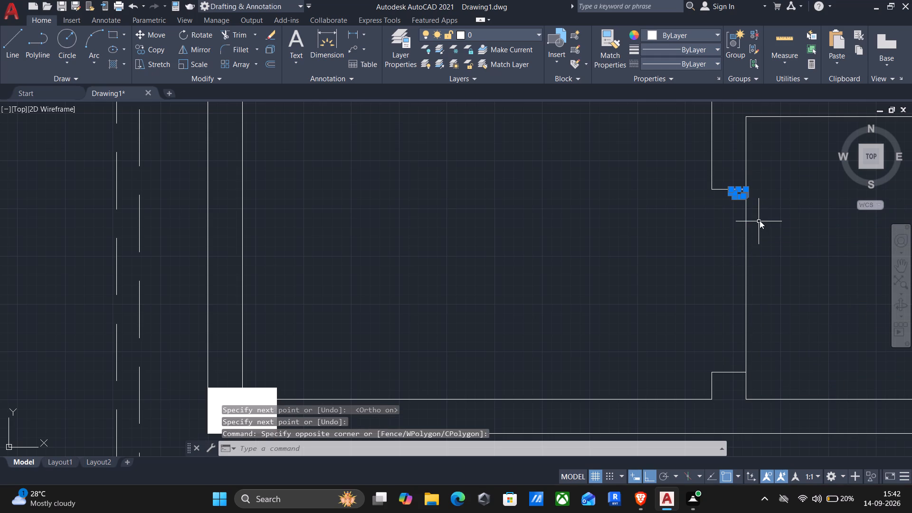
{"action": "key", "text": "i"}
{"action": "key", "text": "Return"}
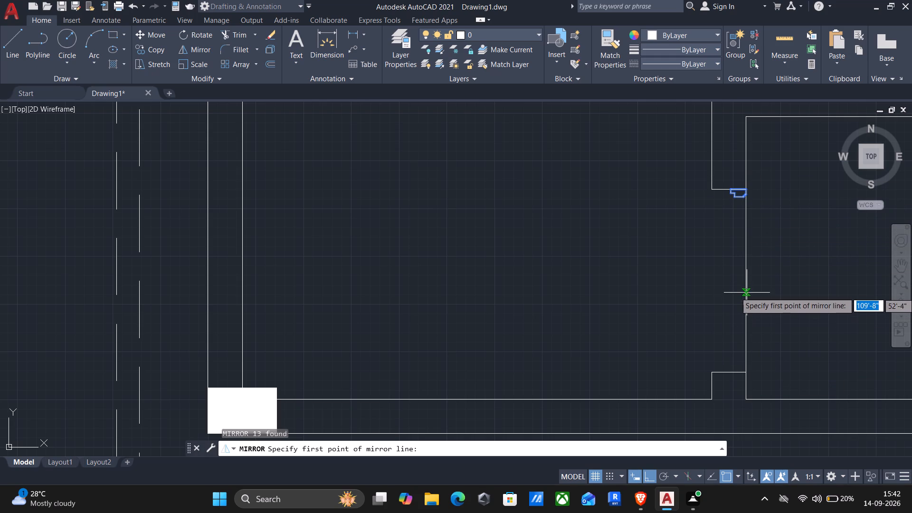
{"action": "left_click", "coordinate": [744, 281]}
{"action": "left_click", "coordinate": [529, 280]}
{"action": "key", "text": "Return"}
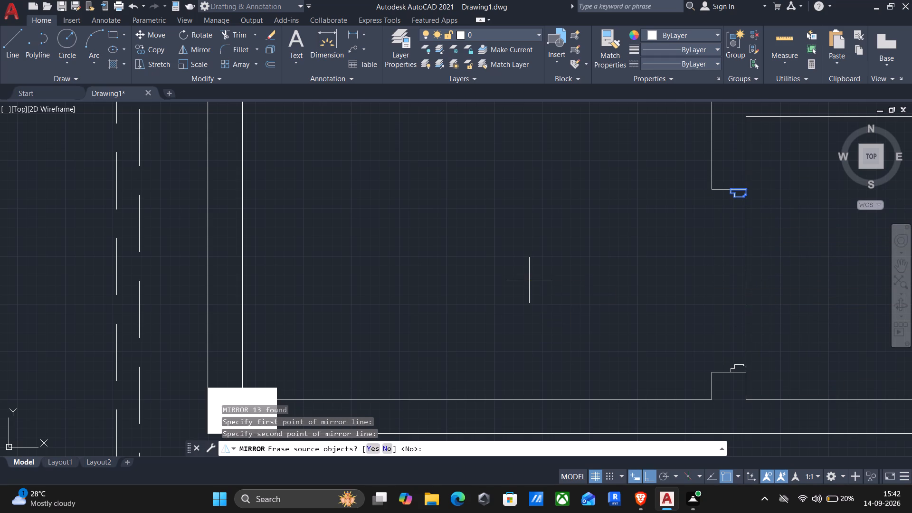
Rotate the upper-left spare frame profile 90° about its lower-left corner, with ortho on.
{"action": "scroll", "coordinate": [547, 282], "scroll_direction": "down", "scroll_amount": 2}
{"action": "middle_click_drag", "start_coordinate": [621, 299], "coordinate": [614, 339]}
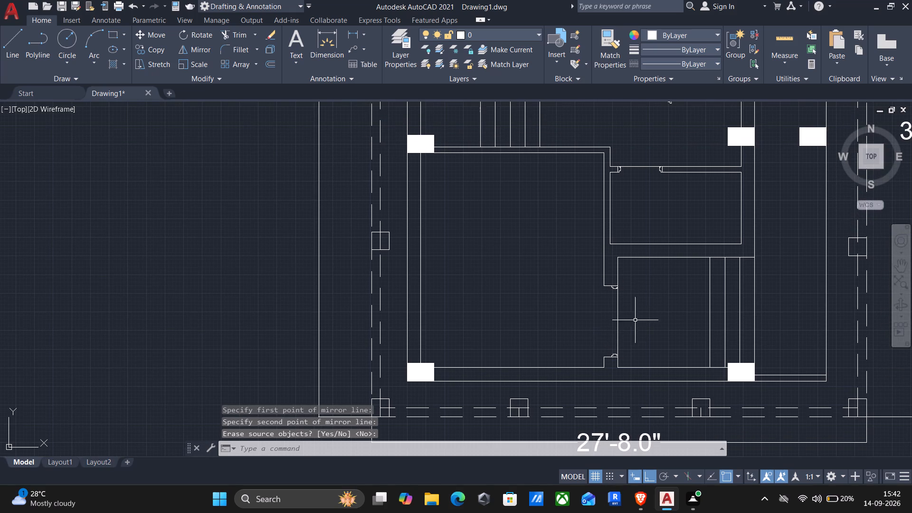
{"action": "middle_click_drag", "start_coordinate": [606, 369], "coordinate": [604, 400]}
{"action": "scroll", "coordinate": [613, 393], "scroll_direction": "down", "scroll_amount": 1}
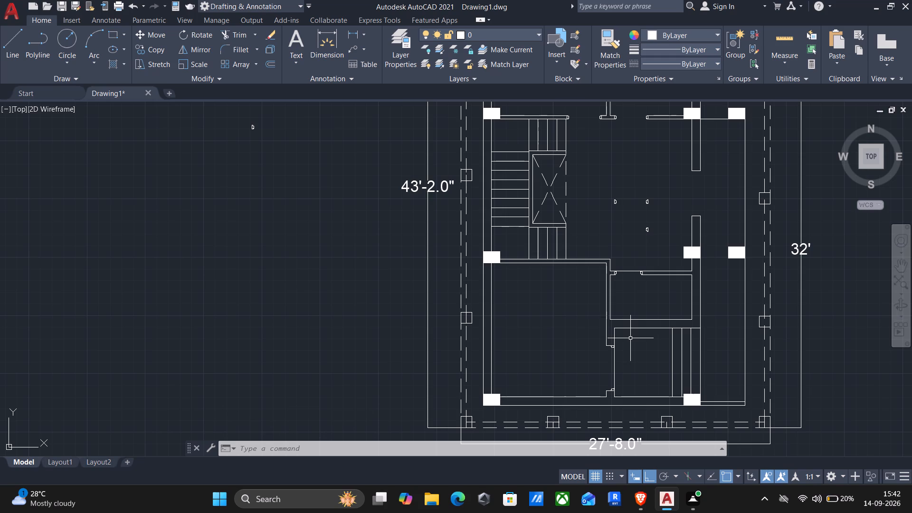
{"action": "scroll", "coordinate": [635, 198], "scroll_direction": "up", "scroll_amount": 3}
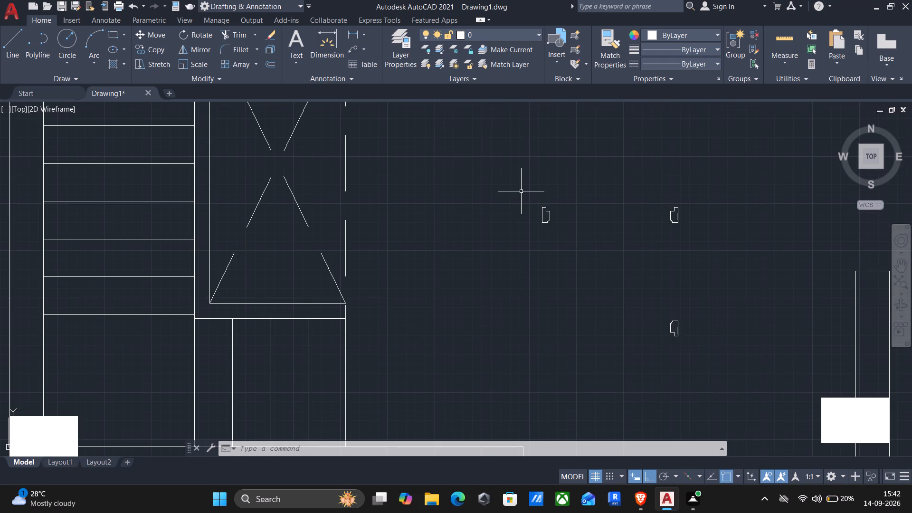
{"action": "left_click", "coordinate": [521, 191]}
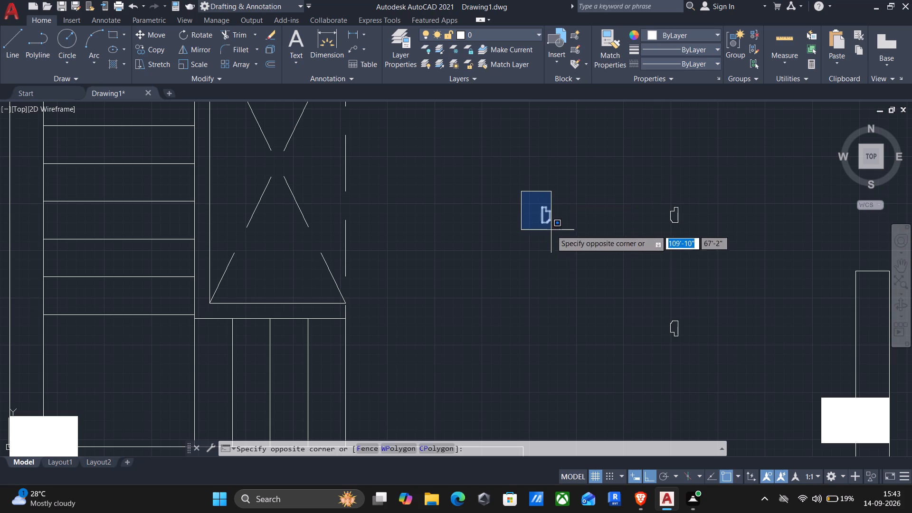
{"action": "left_click", "coordinate": [579, 255]}
{"action": "type", "text": "rp"}
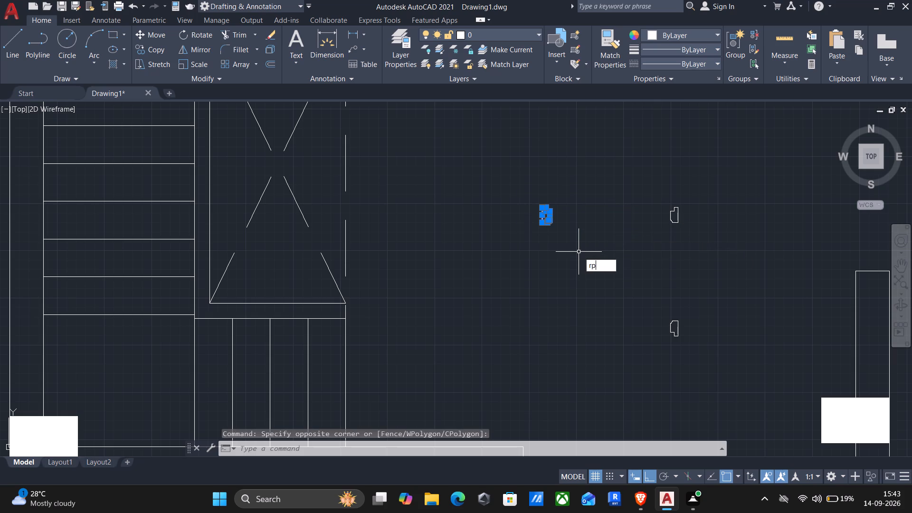
{"action": "key", "text": "BackSpace"}
{"action": "key", "text": "o"}
{"action": "key", "text": "Return"}
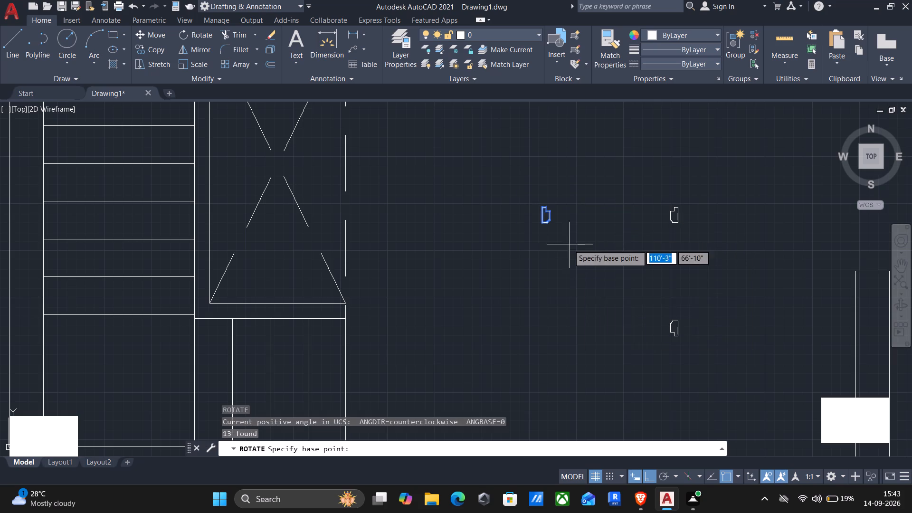
{"action": "scroll", "coordinate": [533, 225], "scroll_direction": "up", "scroll_amount": 3}
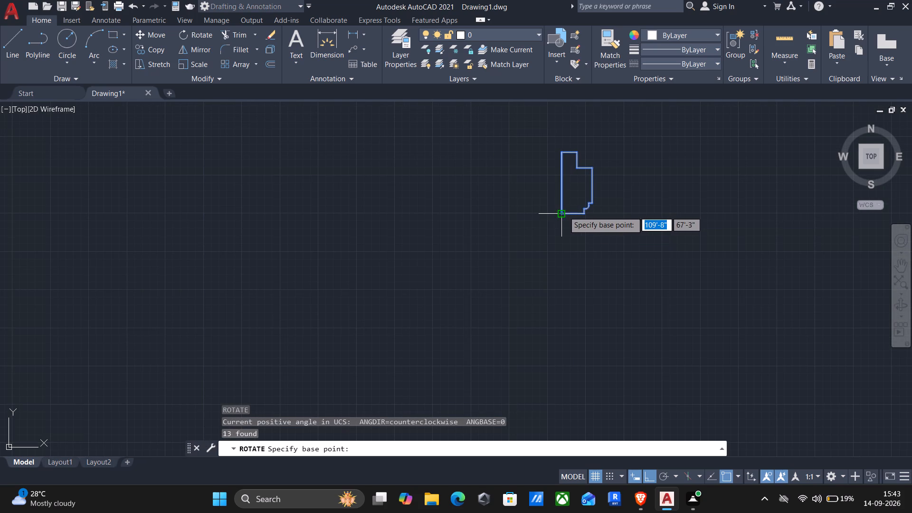
{"action": "left_click", "coordinate": [564, 211]}
{"action": "scroll", "coordinate": [563, 248], "scroll_direction": "down", "scroll_amount": 1}
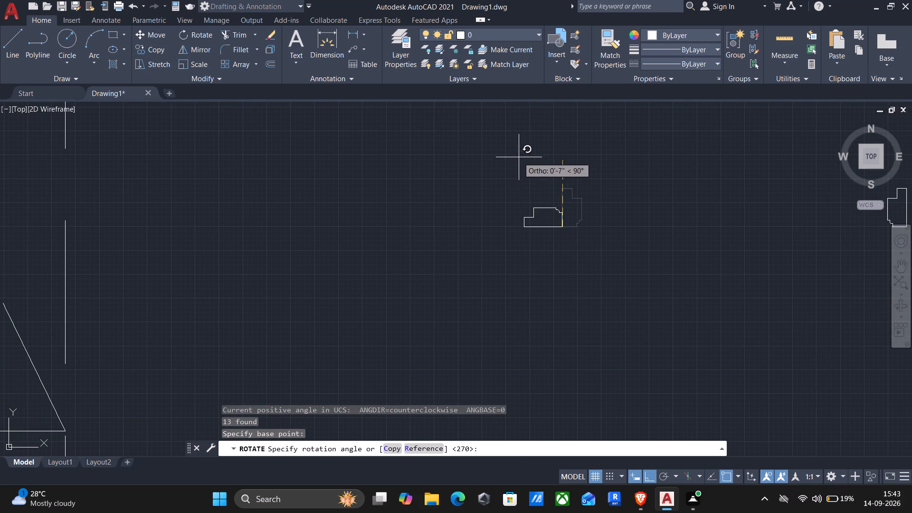
{"action": "left_click", "coordinate": [519, 157]}
Copy the rotated spare frame profile from its lower-right corner to the top-right corner of the wall end below the stair hall's right-wall opening, ortho off.
{"action": "left_click_drag", "start_coordinate": [479, 173], "coordinate": [500, 189]}
{"action": "left_click", "coordinate": [610, 274]}
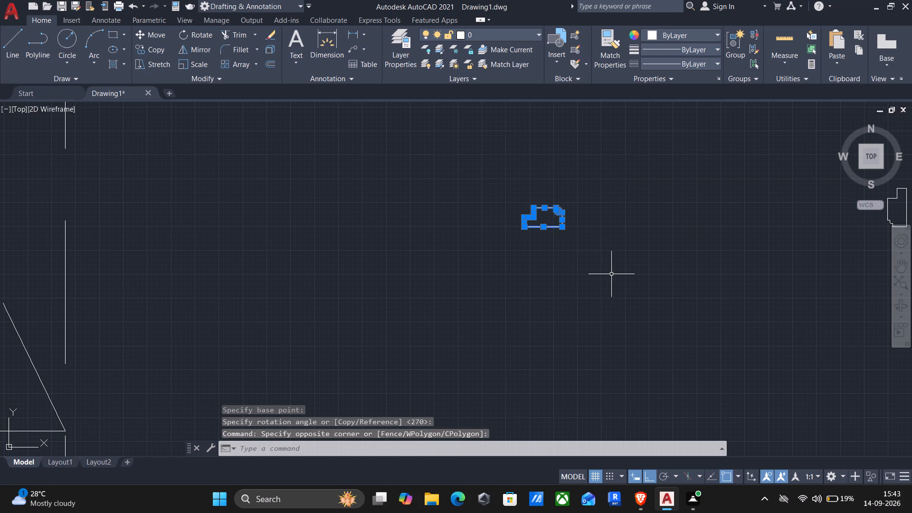
{"action": "key", "text": "c"}
{"action": "key", "text": "o"}
{"action": "key", "text": "Return"}
{"action": "left_click", "coordinate": [563, 230]}
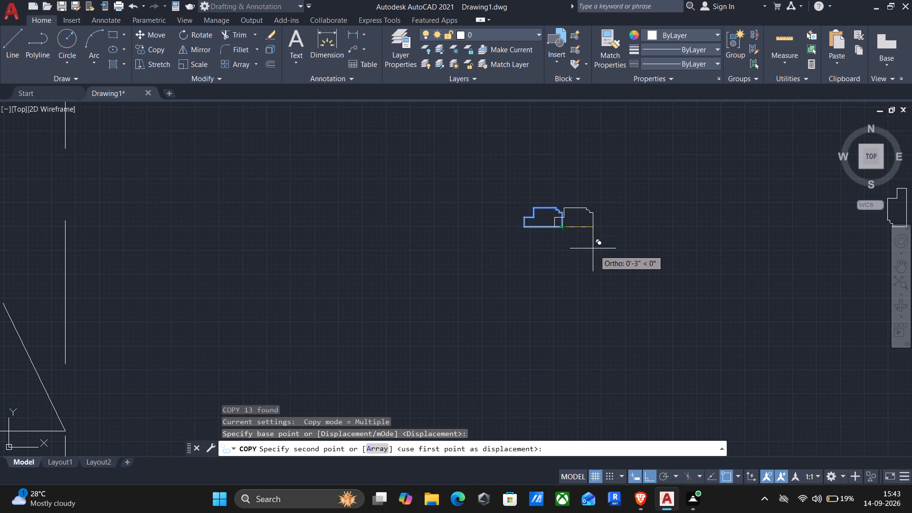
{"action": "key", "text": "F8"}
{"action": "scroll", "coordinate": [612, 266], "scroll_direction": "down", "scroll_amount": 2}
{"action": "middle_click_drag", "start_coordinate": [704, 269], "coordinate": [662, 294]}
{"action": "scroll", "coordinate": [679, 291], "scroll_direction": "down", "scroll_amount": 1}
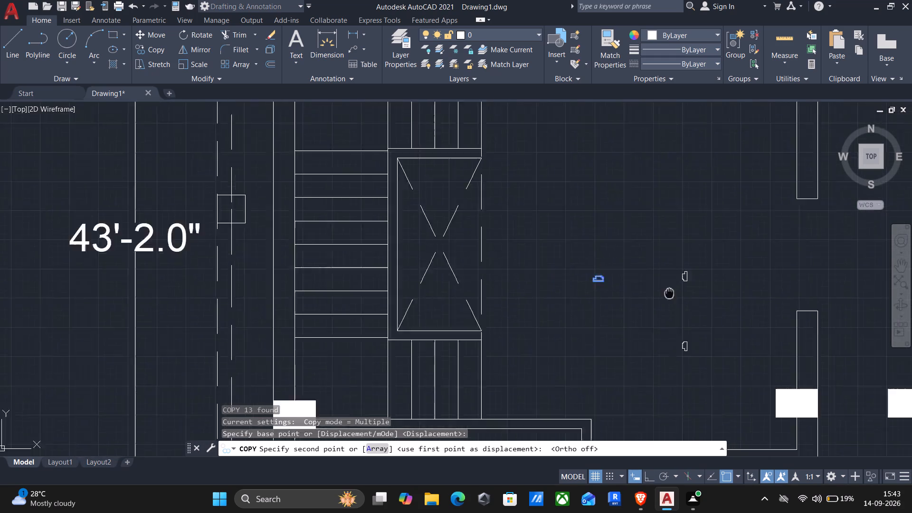
{"action": "middle_click_drag", "start_coordinate": [662, 294], "coordinate": [344, 270]}
{"action": "scroll", "coordinate": [551, 303], "scroll_direction": "up", "scroll_amount": 4}
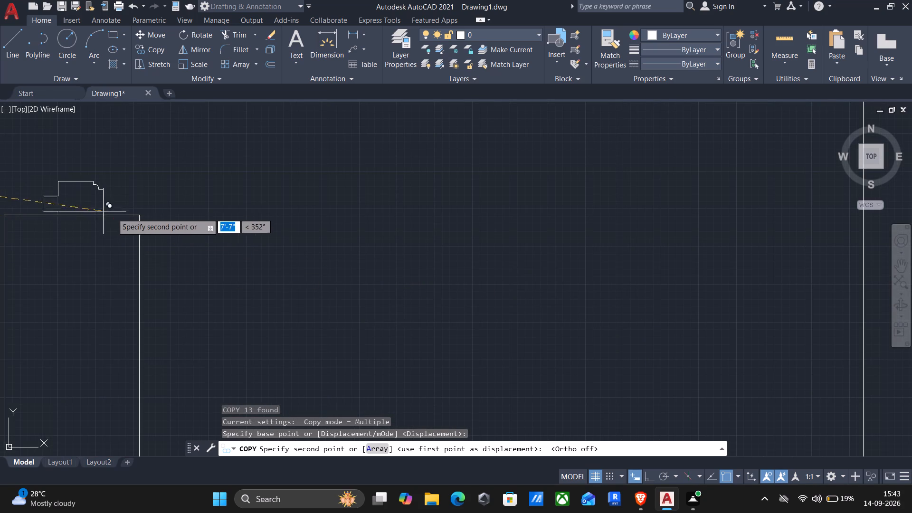
{"action": "left_click", "coordinate": [139, 216]}
{"action": "middle_click_drag", "start_coordinate": [206, 227], "coordinate": [461, 252]}
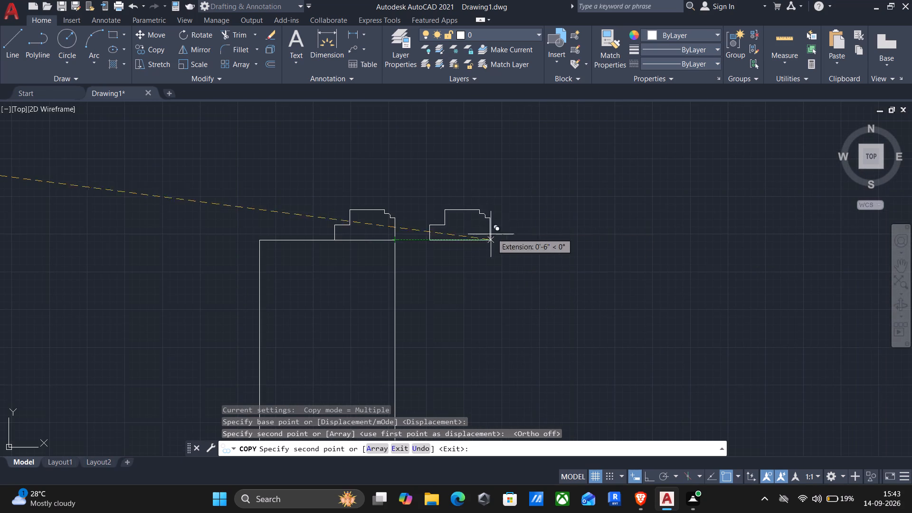
{"action": "key", "text": "Escape"}
Draw a vertical guide line across the stair hall's right-wall opening between the two wall ends' right corners, with ortho on.
{"action": "key", "text": "l"}
{"action": "key", "text": "Return"}
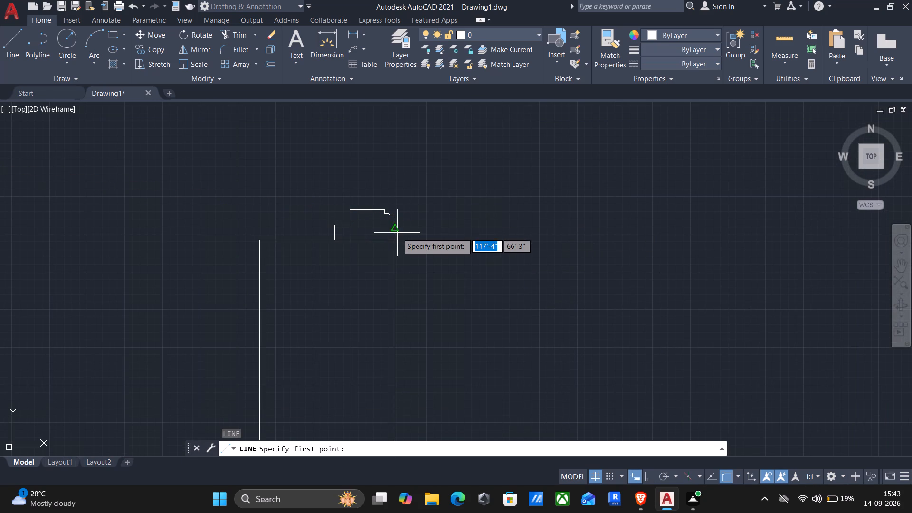
{"action": "left_click", "coordinate": [396, 240]}
{"action": "middle_click_drag", "start_coordinate": [401, 198], "coordinate": [447, 337]}
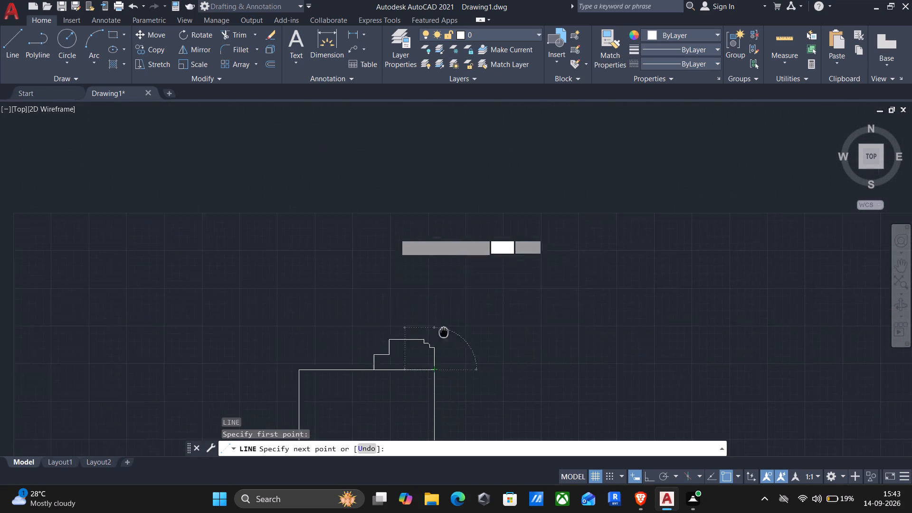
{"action": "middle_click_drag", "start_coordinate": [447, 337], "coordinate": [453, 347]}
{"action": "key", "text": "F8"}
{"action": "middle_click_drag", "start_coordinate": [442, 278], "coordinate": [495, 484]}
{"action": "scroll", "coordinate": [501, 473], "scroll_direction": "down", "scroll_amount": 2}
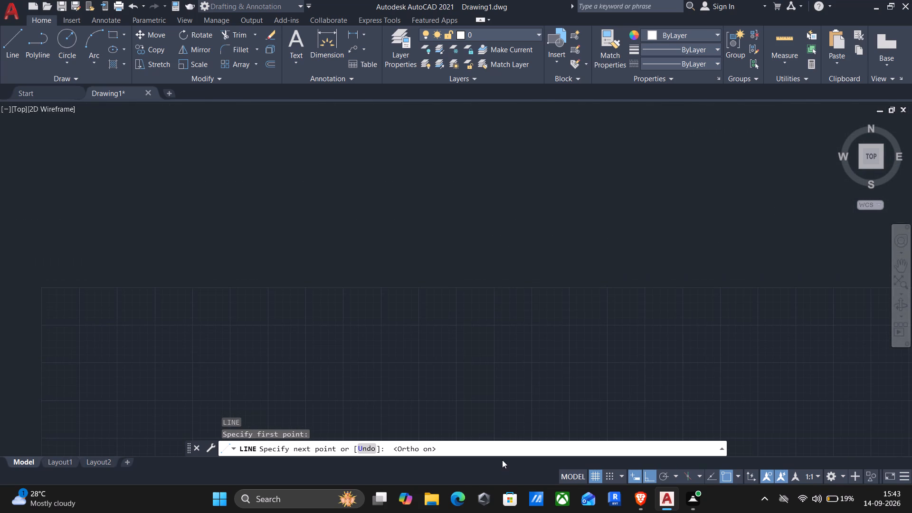
{"action": "scroll", "coordinate": [502, 460], "scroll_direction": "down", "scroll_amount": 1}
{"action": "scroll", "coordinate": [495, 330], "scroll_direction": "down", "scroll_amount": 2}
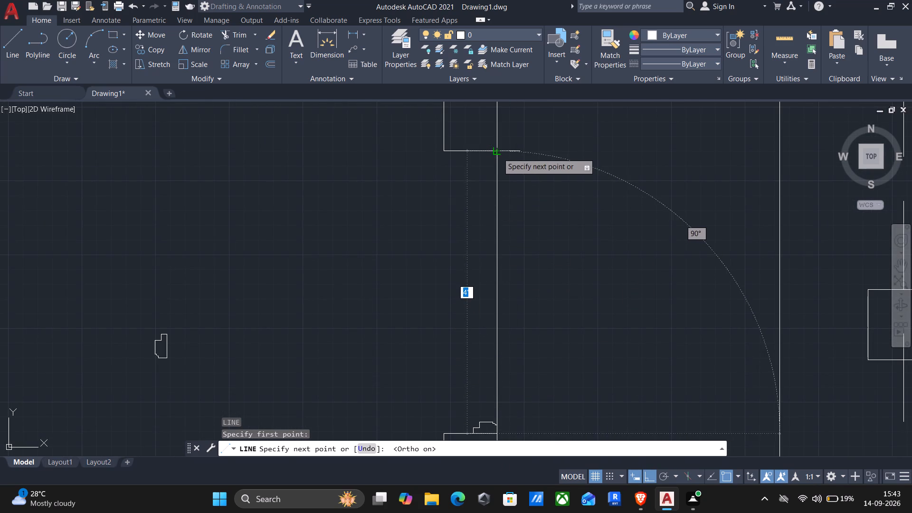
{"action": "left_click", "coordinate": [498, 153]}
{"action": "key", "text": "Return"}
Mirror the newly placed frame profile about a horizontal line through the guide line's midpoint, keeping the original.
{"action": "middle_click_drag", "start_coordinate": [483, 383], "coordinate": [505, 294]}
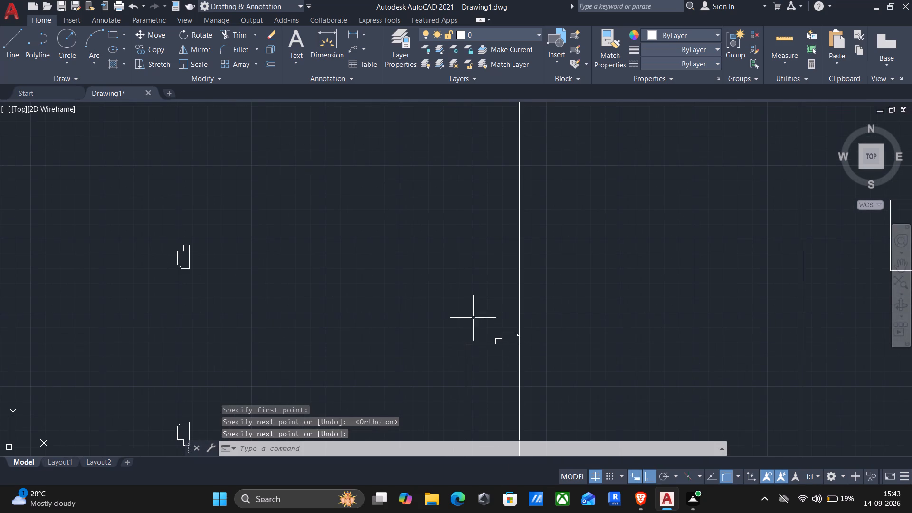
{"action": "left_click", "coordinate": [473, 313]}
{"action": "left_click", "coordinate": [546, 363]}
{"action": "type", "text": "mi"}
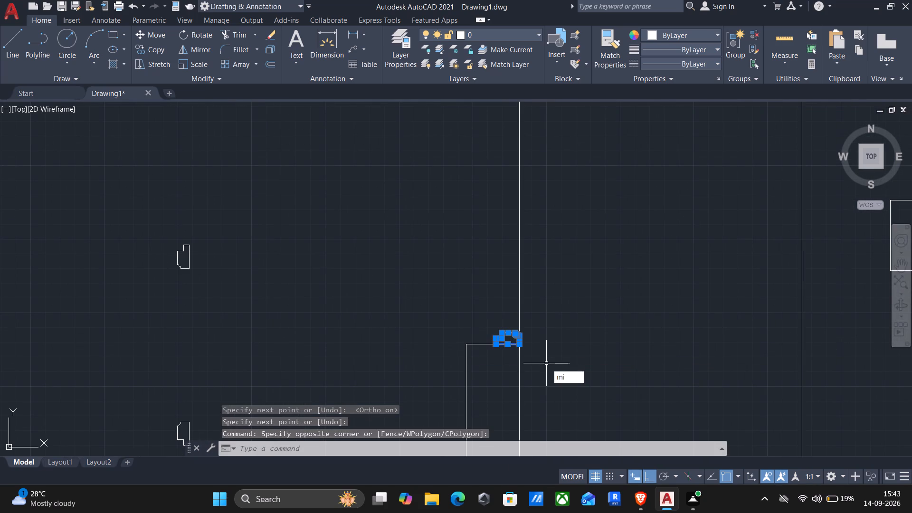
{"action": "key", "text": "Return"}
{"action": "scroll", "coordinate": [547, 229], "scroll_direction": "down", "scroll_amount": 3}
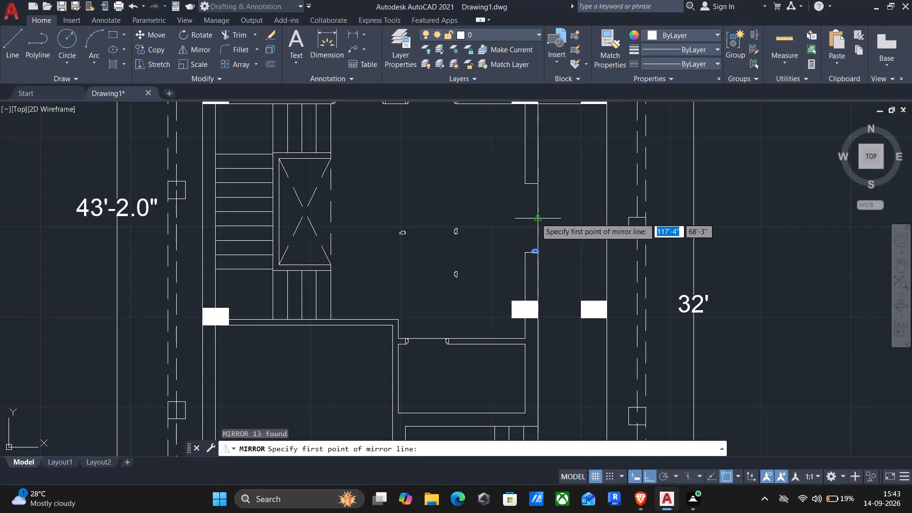
{"action": "left_click", "coordinate": [536, 219]}
{"action": "left_click", "coordinate": [438, 215]}
{"action": "key", "text": "Return"}
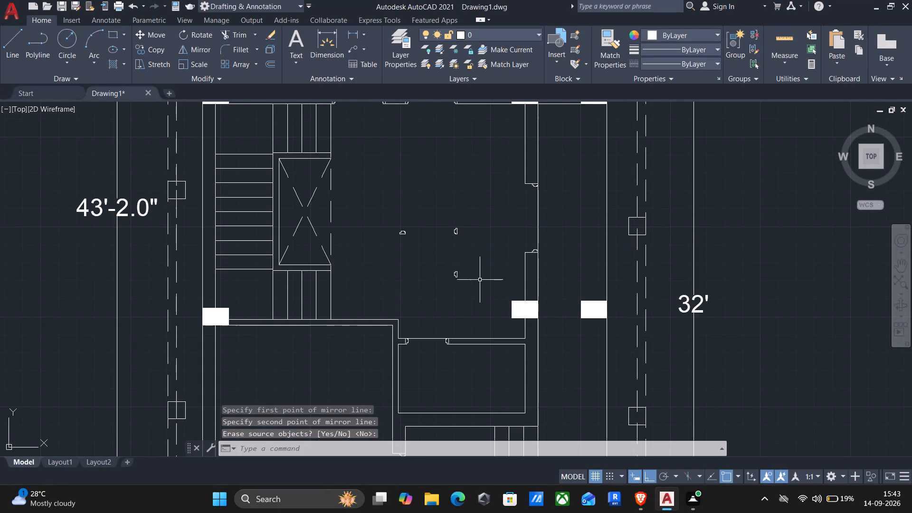
Erase the three spare frame profiles standing free in the stair hall.
{"action": "left_click", "coordinate": [478, 292]}
{"action": "left_click", "coordinate": [373, 200]}
{"action": "key", "text": "Delete"}
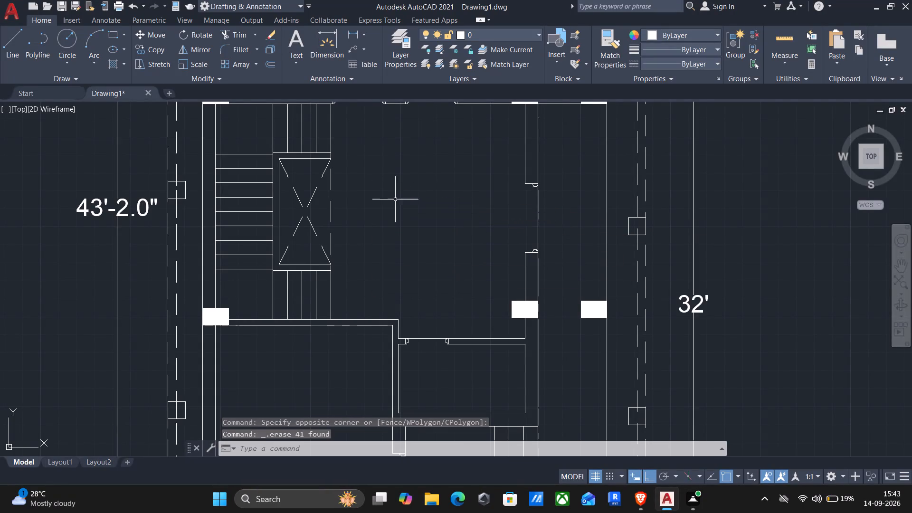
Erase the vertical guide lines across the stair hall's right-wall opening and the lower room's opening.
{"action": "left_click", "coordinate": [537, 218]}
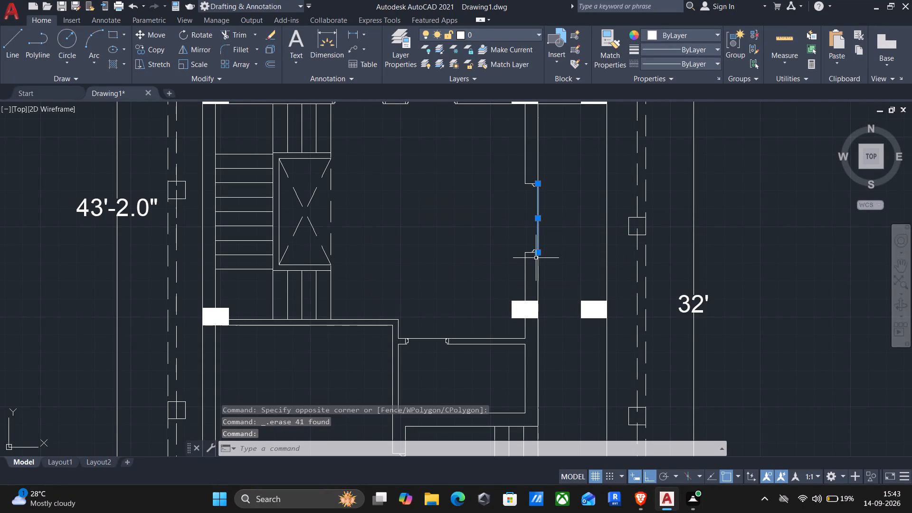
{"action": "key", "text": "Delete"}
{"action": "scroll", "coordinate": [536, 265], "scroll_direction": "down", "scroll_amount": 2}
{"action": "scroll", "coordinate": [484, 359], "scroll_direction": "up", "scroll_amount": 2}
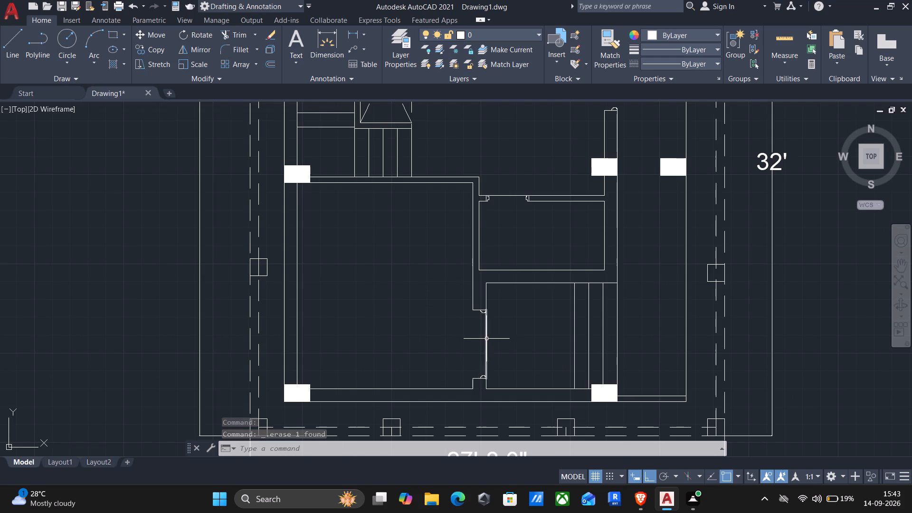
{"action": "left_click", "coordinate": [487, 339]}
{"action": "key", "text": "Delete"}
Draw a vertical line across the stair hall's right-wall opening, from the upper wall end's right corner to the lower one's.
{"action": "middle_click_drag", "start_coordinate": [509, 337], "coordinate": [518, 441]}
{"action": "scroll", "coordinate": [518, 441], "scroll_direction": "down", "scroll_amount": 2}
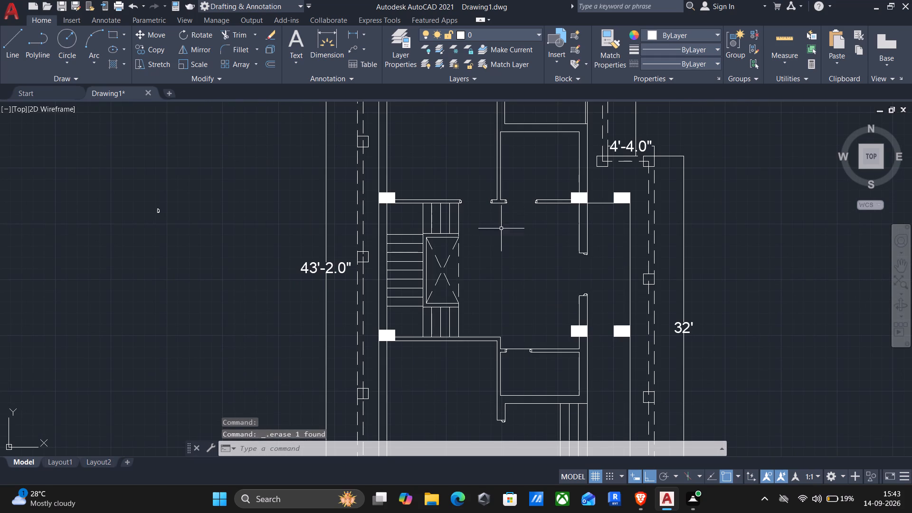
{"action": "middle_click_drag", "start_coordinate": [514, 279], "coordinate": [514, 264]}
{"action": "middle_click_drag", "start_coordinate": [513, 318], "coordinate": [516, 306]}
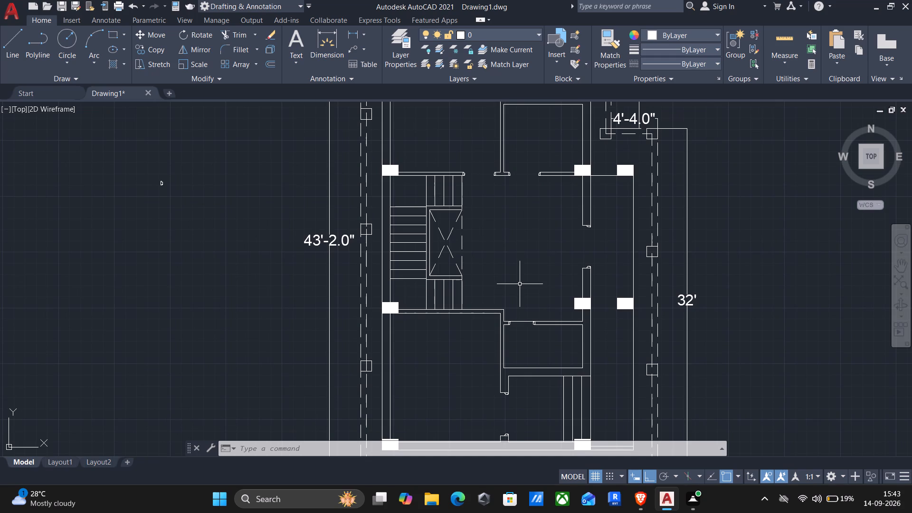
{"action": "key", "text": "l"}
{"action": "key", "text": "Return"}
{"action": "scroll", "coordinate": [640, 250], "scroll_direction": "up", "scroll_amount": 3}
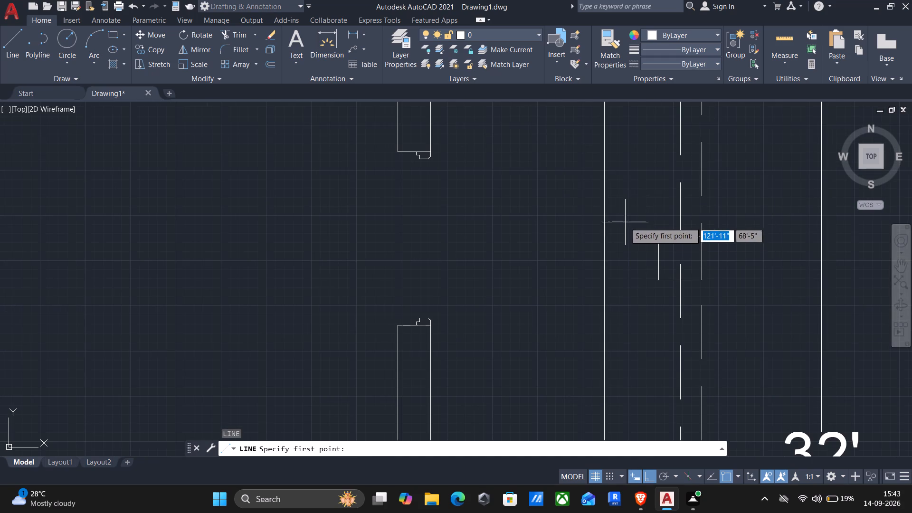
{"action": "scroll", "coordinate": [431, 148], "scroll_direction": "up", "scroll_amount": 2}
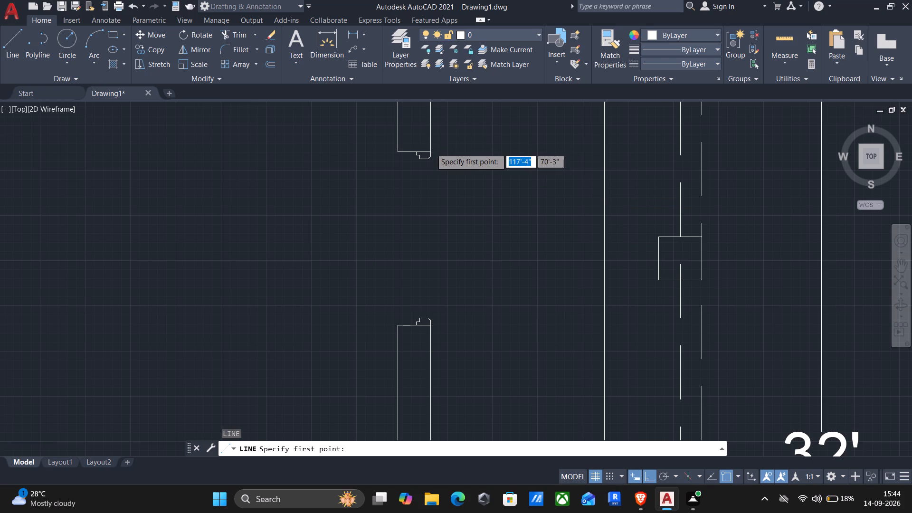
{"action": "scroll", "coordinate": [431, 148], "scroll_direction": "up", "scroll_amount": 1}
{"action": "left_click", "coordinate": [419, 165]}
{"action": "scroll", "coordinate": [419, 217], "scroll_direction": "down", "scroll_amount": 2}
{"action": "middle_click_drag", "start_coordinate": [422, 306], "coordinate": [423, 300]}
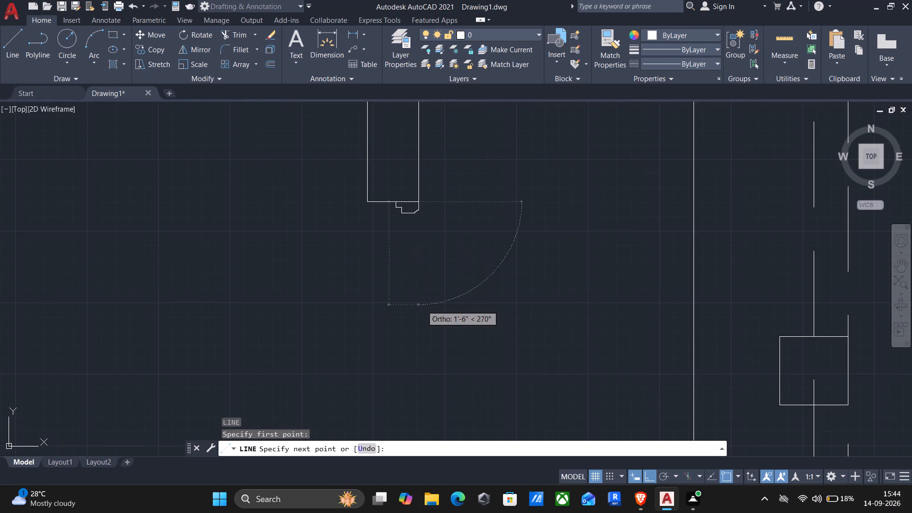
{"action": "middle_click_drag", "start_coordinate": [423, 300], "coordinate": [495, 155]}
{"action": "left_click", "coordinate": [490, 327]}
{"action": "key", "text": "Return"}
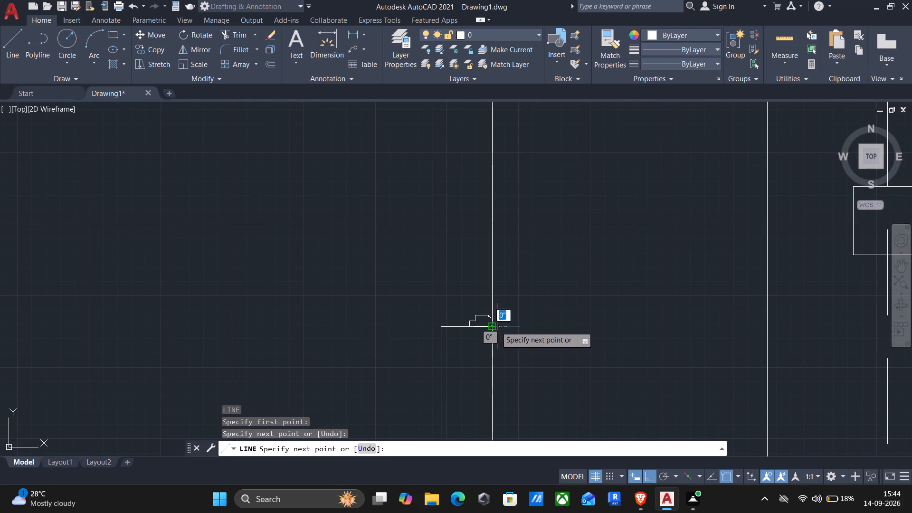
Draw a vertical line across the lower room's opening, from the upper wall end's right corner to the wall stub's right corner.
{"action": "scroll", "coordinate": [533, 357], "scroll_direction": "down", "scroll_amount": 3}
{"action": "middle_click_drag", "start_coordinate": [543, 287], "coordinate": [618, 104]}
{"action": "middle_click_drag", "start_coordinate": [458, 334], "coordinate": [491, 252]}
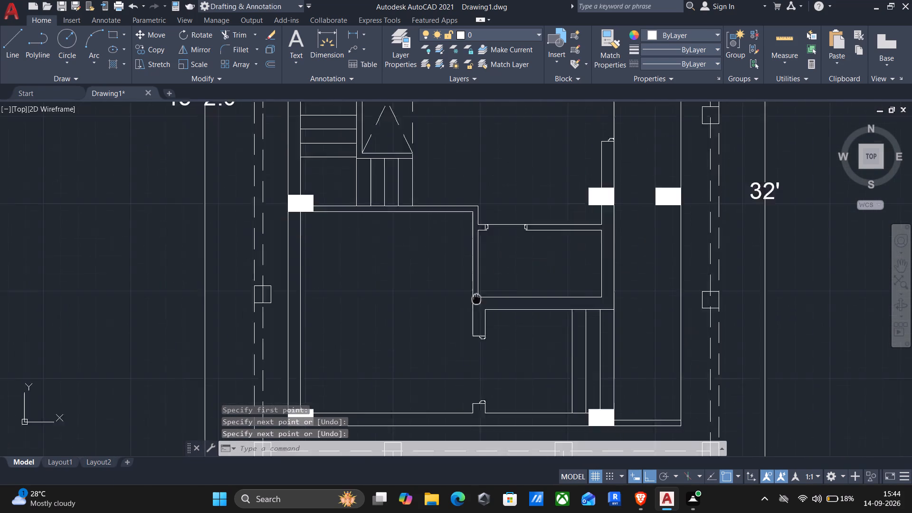
{"action": "middle_click_drag", "start_coordinate": [491, 252], "coordinate": [538, 94]}
{"action": "middle_click_drag", "start_coordinate": [561, 177], "coordinate": [526, 239]}
{"action": "scroll", "coordinate": [525, 202], "scroll_direction": "up", "scroll_amount": 2}
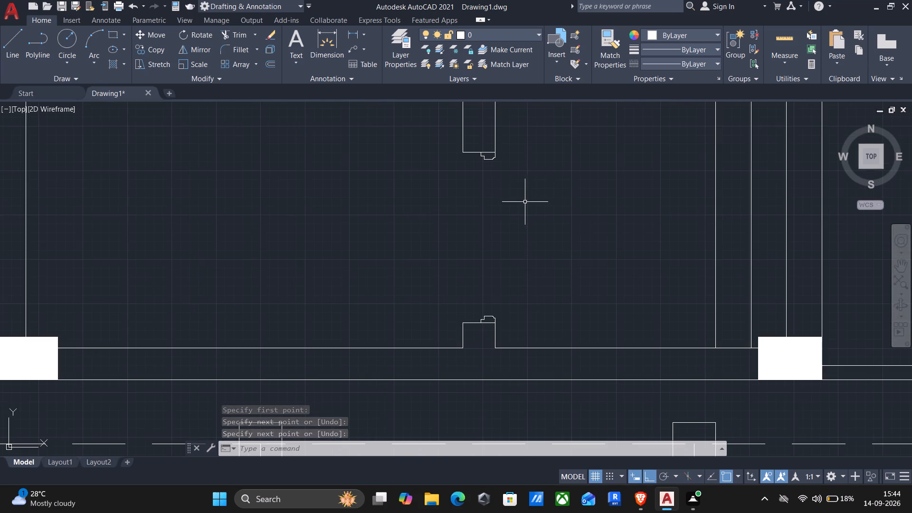
{"action": "key", "text": "Return"}
{"action": "left_click", "coordinate": [494, 153]}
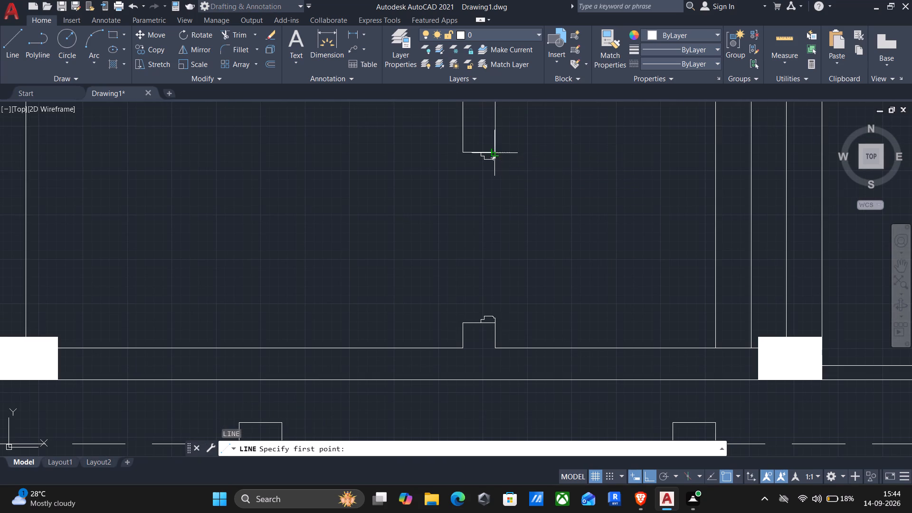
{"action": "left_click", "coordinate": [498, 326]}
{"action": "key", "text": "Return"}
Examine the lower room's opening with its frame profiles and the overall floor plan.
{"action": "scroll", "coordinate": [501, 323], "scroll_direction": "down", "scroll_amount": 2}
{"action": "middle_click_drag", "start_coordinate": [521, 292], "coordinate": [515, 294]}
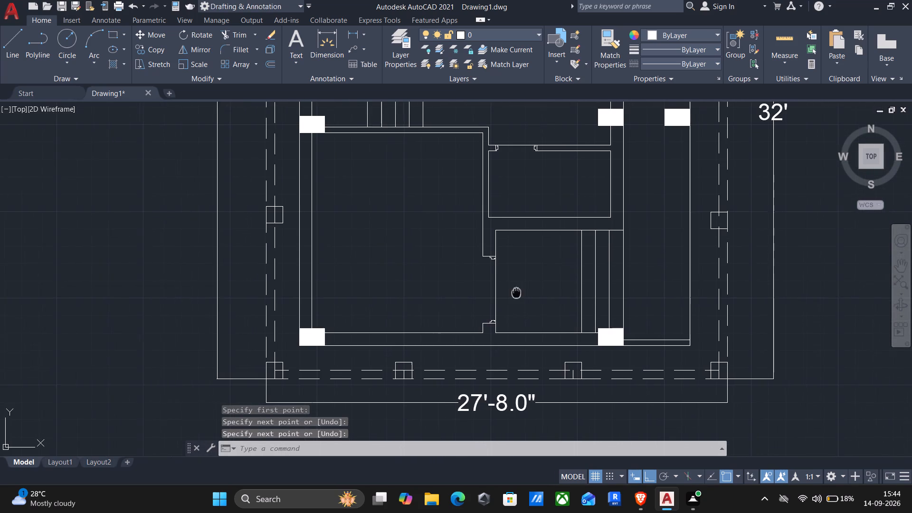
{"action": "middle_click_drag", "start_coordinate": [515, 294], "coordinate": [502, 308]}
{"action": "middle_click_drag", "start_coordinate": [509, 307], "coordinate": [534, 276]}
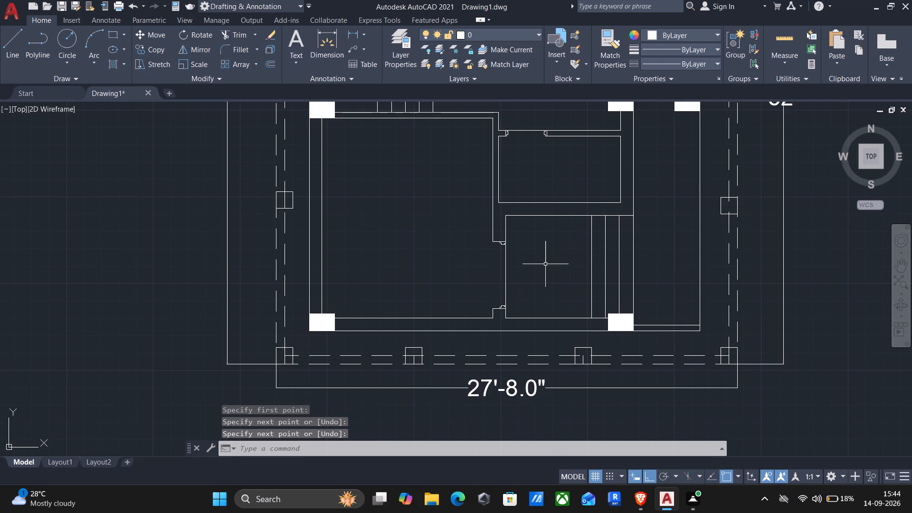
{"action": "scroll", "coordinate": [503, 310], "scroll_direction": "up", "scroll_amount": 2}
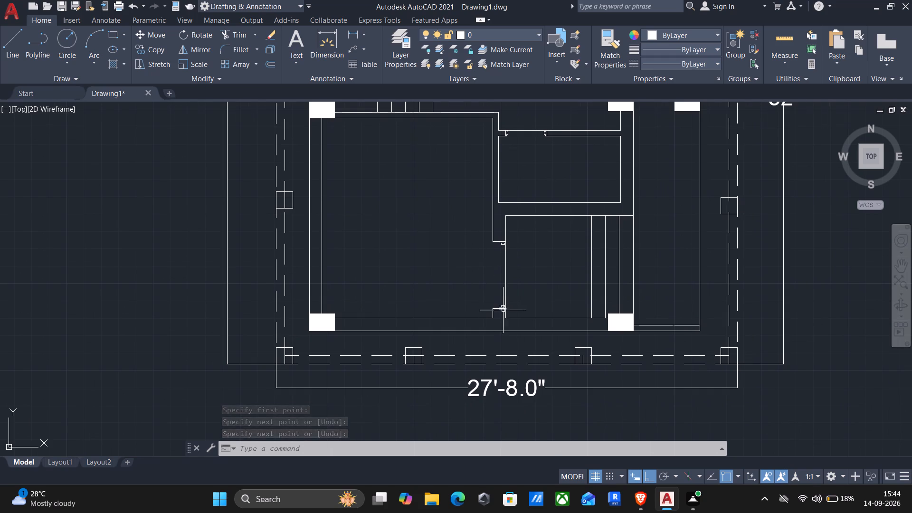
{"action": "scroll", "coordinate": [503, 310], "scroll_direction": "up", "scroll_amount": 5}
{"action": "scroll", "coordinate": [484, 295], "scroll_direction": "down", "scroll_amount": 7}
{"action": "middle_click_drag", "start_coordinate": [491, 264], "coordinate": [522, 417]}
{"action": "scroll", "coordinate": [503, 313], "scroll_direction": "down", "scroll_amount": 2}
{"action": "middle_click_drag", "start_coordinate": [496, 209], "coordinate": [516, 257]}
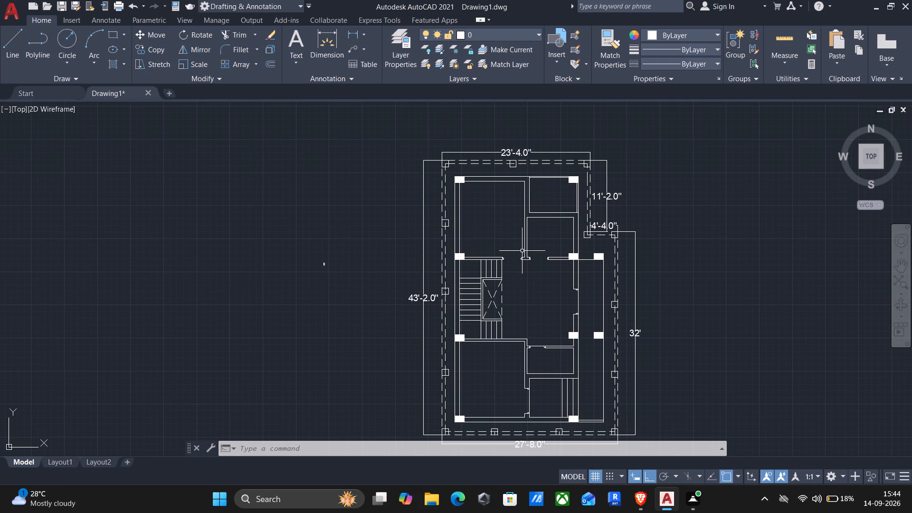
Draw a three-point door-swing arc from the stair-side frame's notch corner, through a point about 1'-8" away at 48°, ending above the opposite frame.
{"action": "scroll", "coordinate": [522, 268], "scroll_direction": "up", "scroll_amount": 5}
{"action": "middle_click_drag", "start_coordinate": [513, 234], "coordinate": [520, 241]}
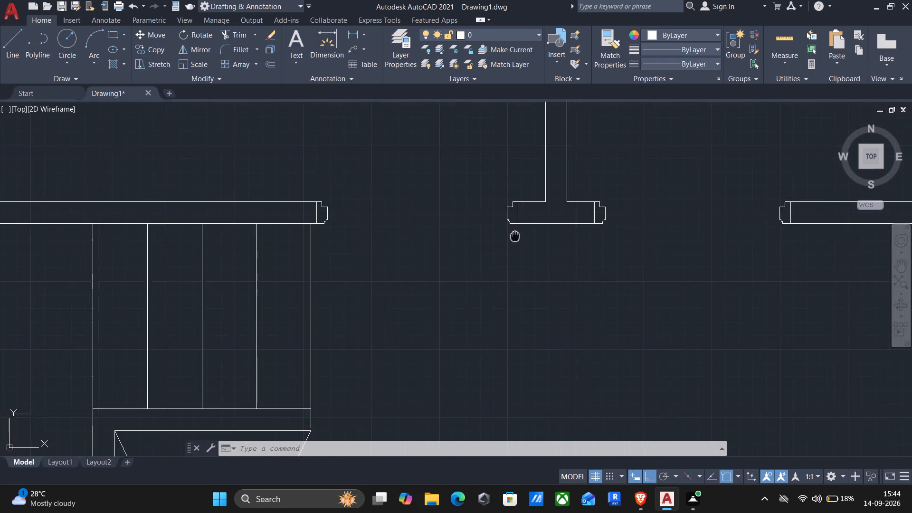
{"action": "middle_click_drag", "start_coordinate": [520, 241], "coordinate": [542, 255]}
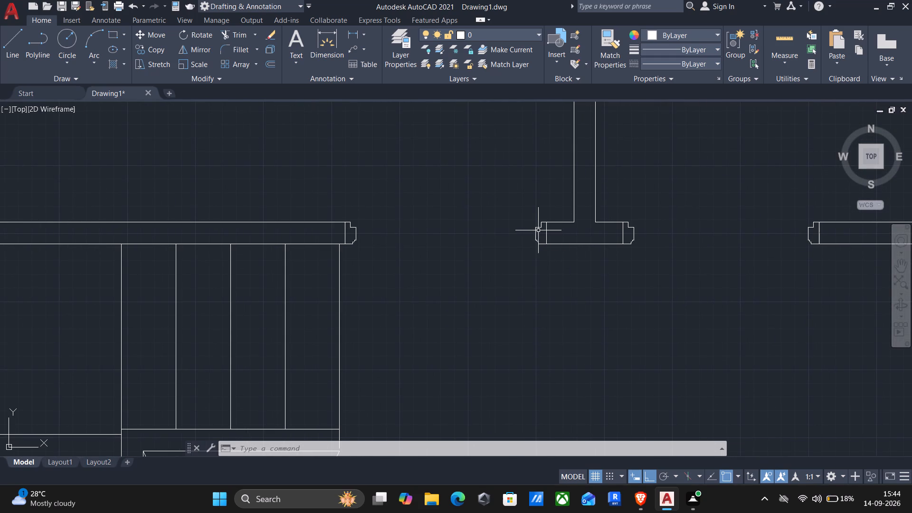
{"action": "scroll", "coordinate": [537, 228], "scroll_direction": "up", "scroll_amount": 2}
{"action": "scroll", "coordinate": [533, 230], "scroll_direction": "down", "scroll_amount": 2}
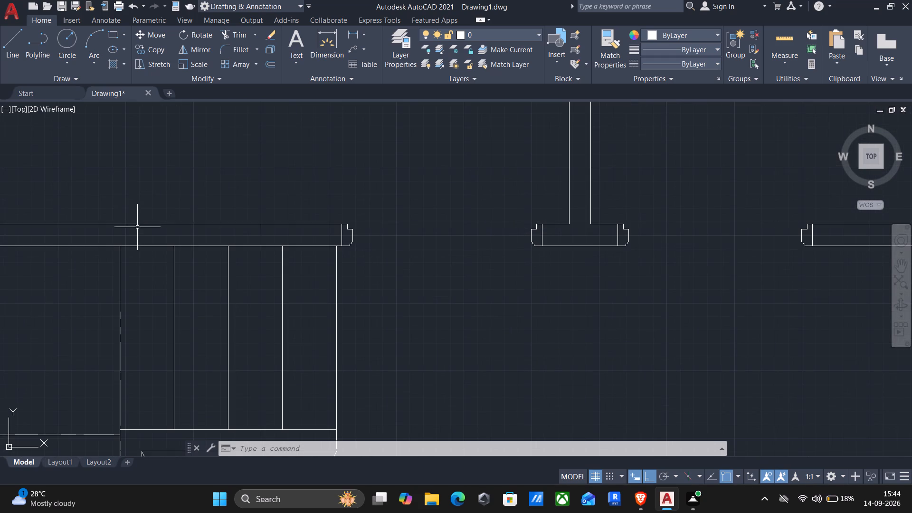
{"action": "left_click", "coordinate": [91, 36]}
{"action": "scroll", "coordinate": [348, 236], "scroll_direction": "up", "scroll_amount": 2}
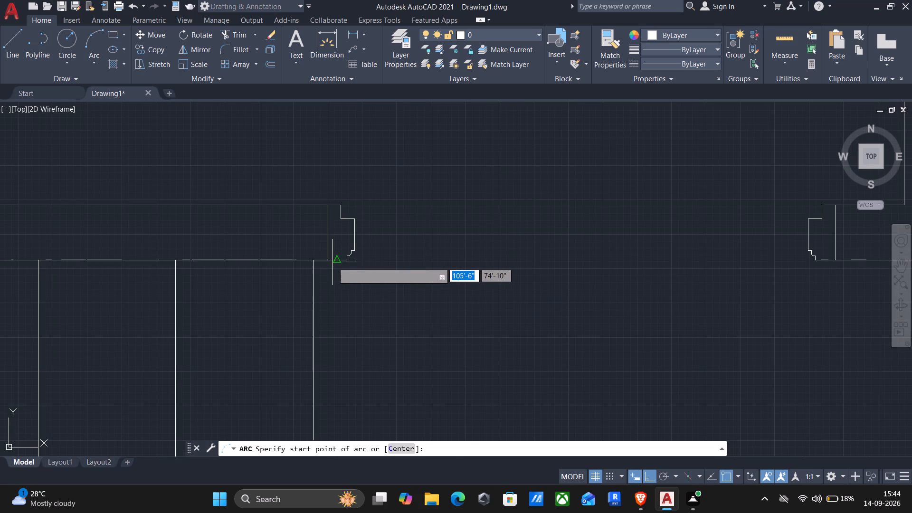
{"action": "scroll", "coordinate": [332, 260], "scroll_direction": "up", "scroll_amount": 1}
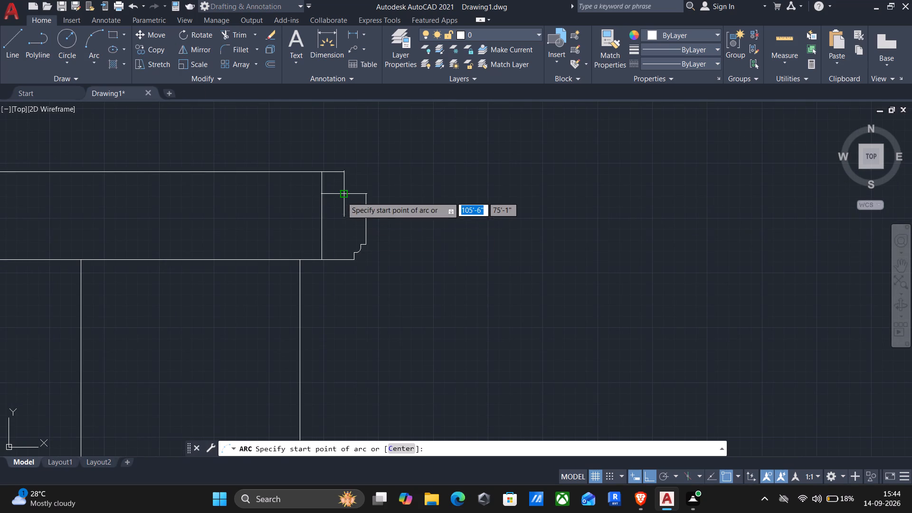
{"action": "left_click", "coordinate": [346, 195]}
{"action": "scroll", "coordinate": [346, 195], "scroll_direction": "down", "scroll_amount": 2}
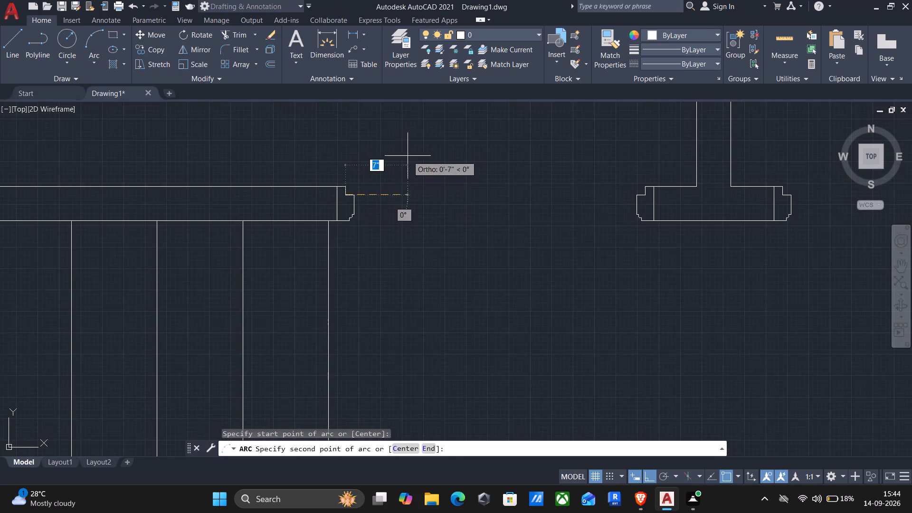
{"action": "scroll", "coordinate": [411, 153], "scroll_direction": "down", "scroll_amount": 1}
{"action": "middle_click_drag", "start_coordinate": [400, 173], "coordinate": [379, 272]}
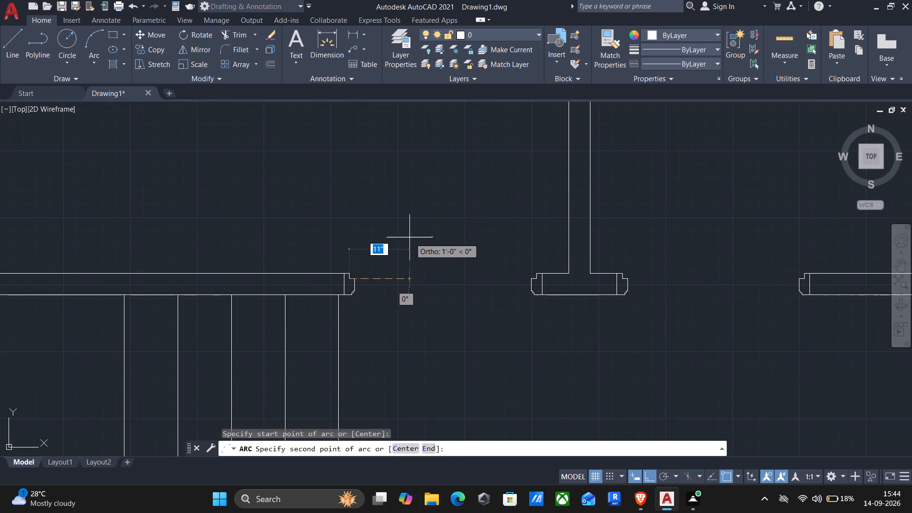
{"action": "key", "text": "F8"}
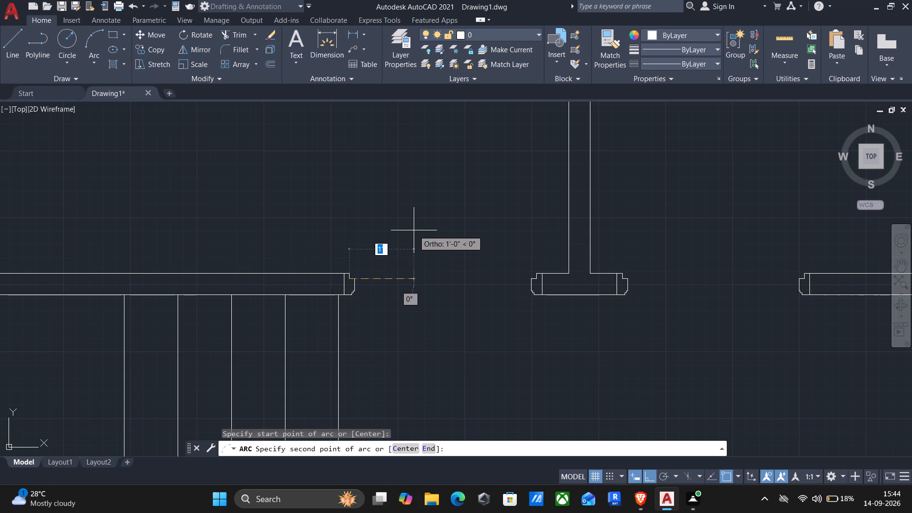
{"action": "left_click", "coordinate": [425, 196]}
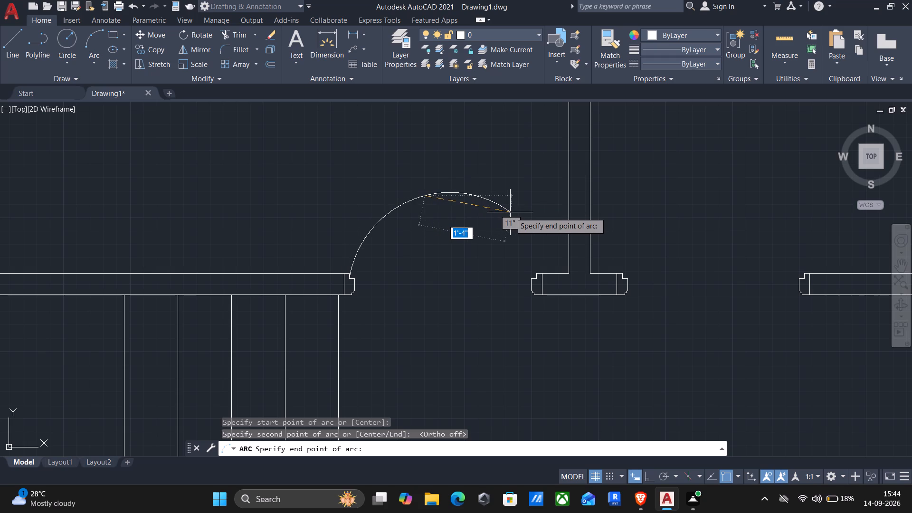
{"action": "left_click", "coordinate": [532, 172]}
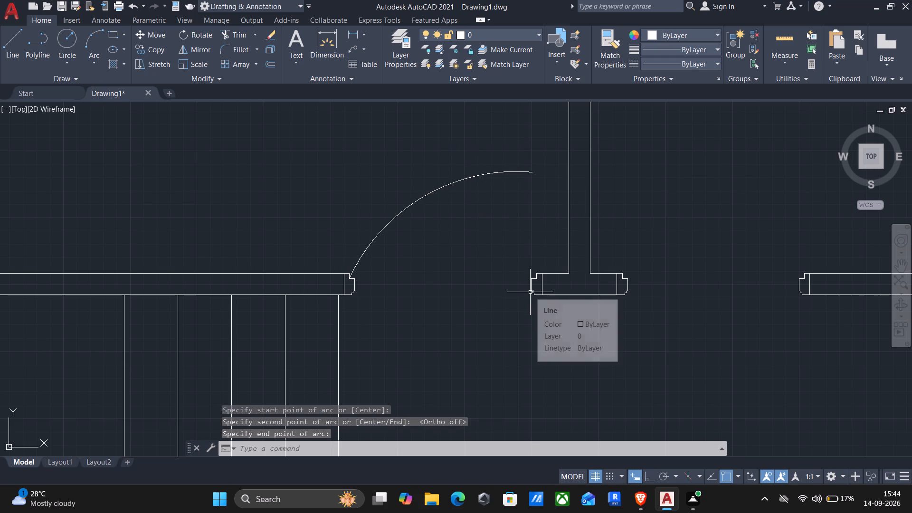
Draw a door-leaf line from the short vertical notch edge of the opposite frame diagonally up to the arc.
{"action": "key", "text": "l"}
{"action": "key", "text": "Return"}
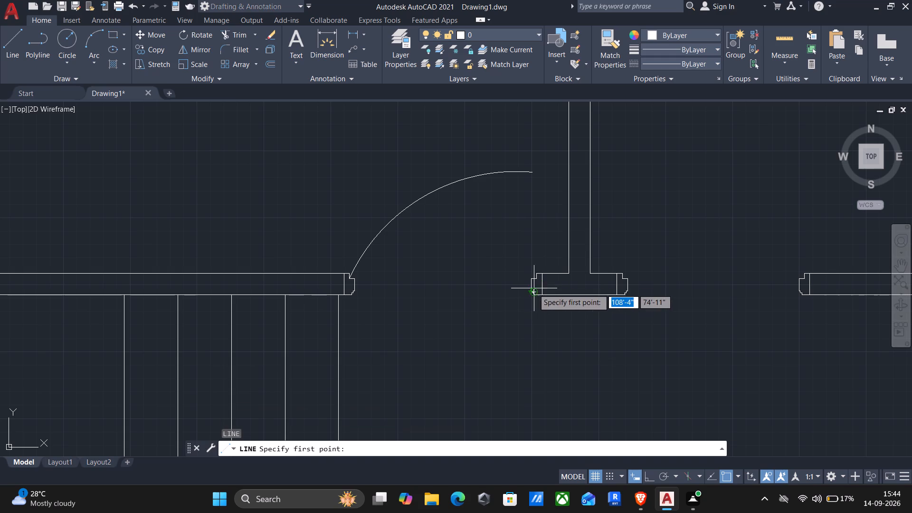
{"action": "scroll", "coordinate": [530, 290], "scroll_direction": "up", "scroll_amount": 3}
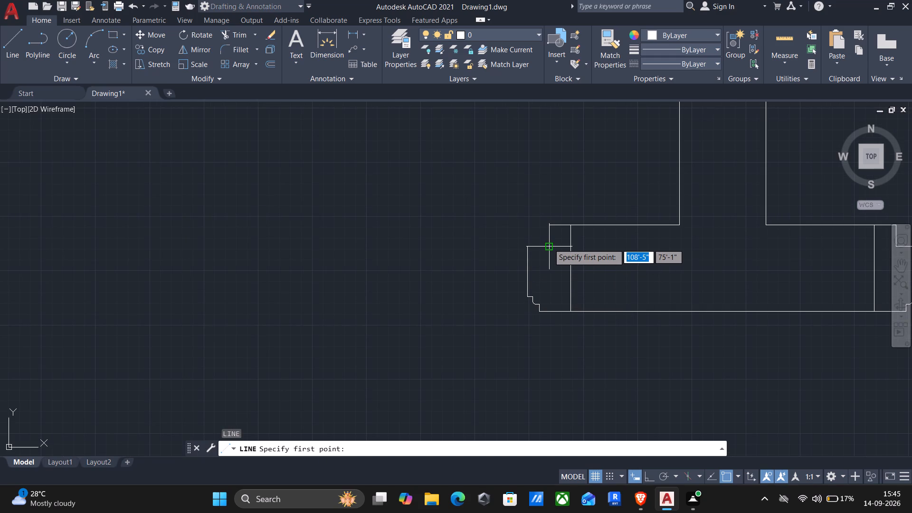
{"action": "left_click", "coordinate": [549, 240]}
{"action": "middle_click_drag", "start_coordinate": [452, 209], "coordinate": [526, 281]}
{"action": "scroll", "coordinate": [524, 270], "scroll_direction": "down", "scroll_amount": 4}
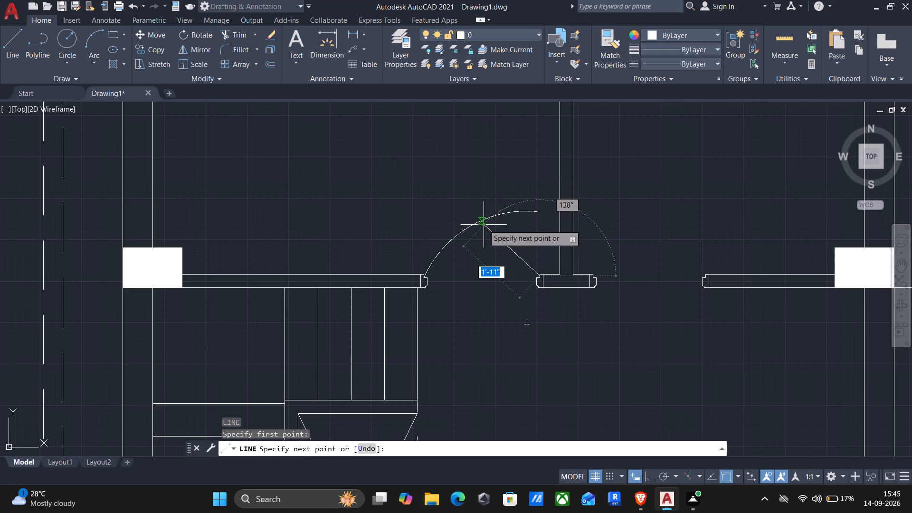
{"action": "left_click", "coordinate": [469, 227]}
{"action": "key", "text": "Return"}
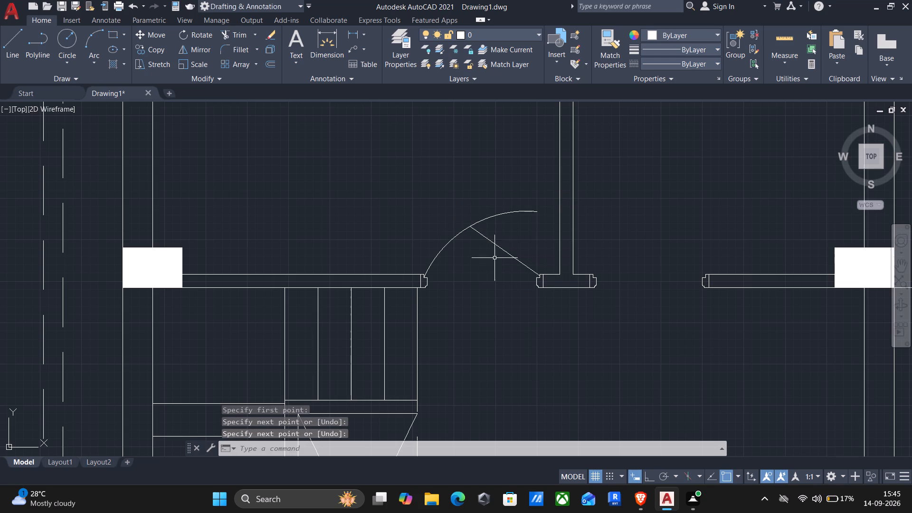
Draw a second door-leaf line beside the first, about 2'-2" long at 145°, from the same frame's outer notch corner to the arc.
{"action": "key", "text": "Return"}
{"action": "scroll", "coordinate": [532, 281], "scroll_direction": "up", "scroll_amount": 3}
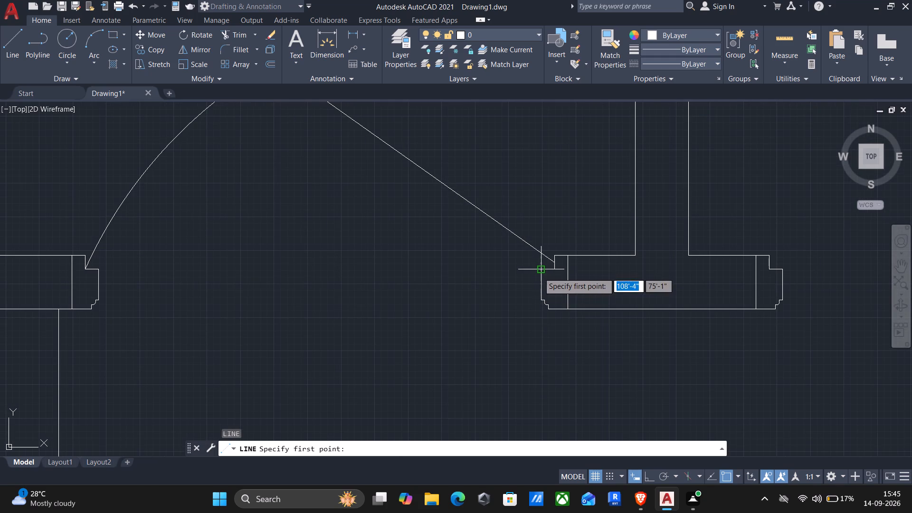
{"action": "left_click", "coordinate": [540, 272]}
{"action": "scroll", "coordinate": [432, 251], "scroll_direction": "down", "scroll_amount": 2}
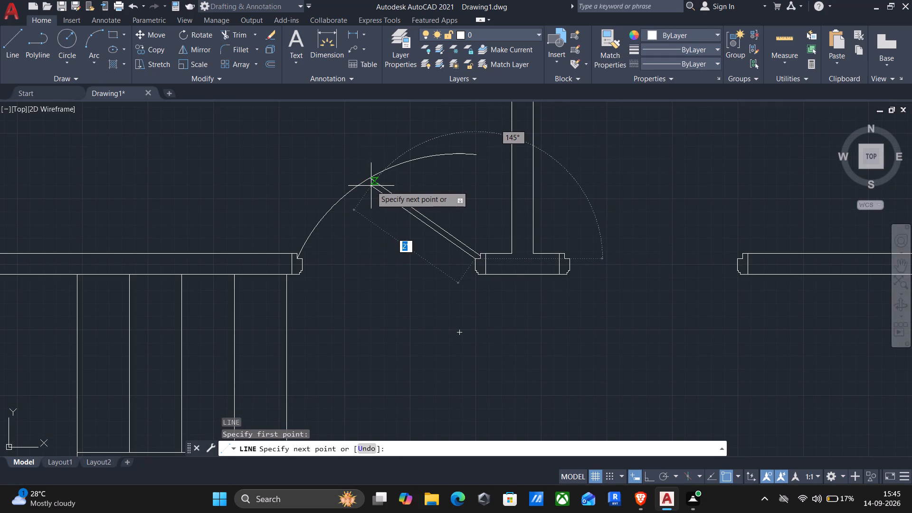
{"action": "scroll", "coordinate": [371, 186], "scroll_direction": "up", "scroll_amount": 2}
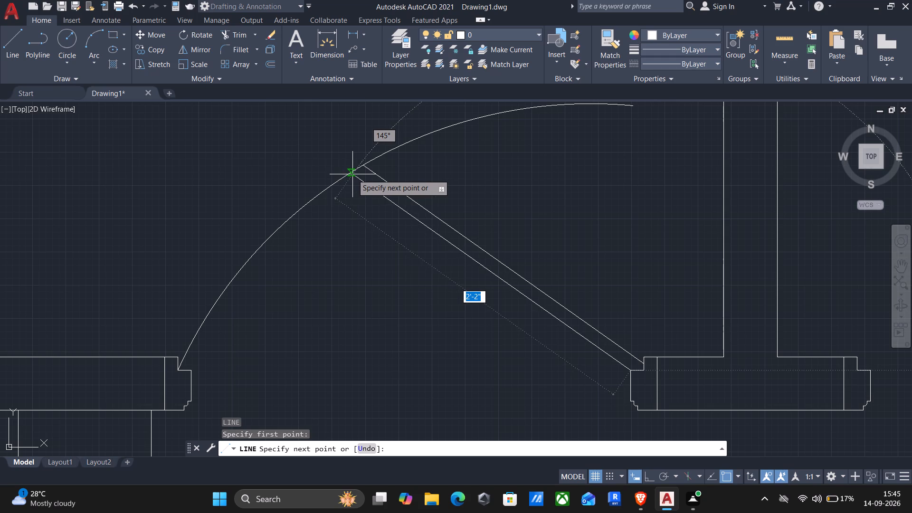
{"action": "left_click", "coordinate": [356, 174]}
{"action": "key", "text": "Return"}
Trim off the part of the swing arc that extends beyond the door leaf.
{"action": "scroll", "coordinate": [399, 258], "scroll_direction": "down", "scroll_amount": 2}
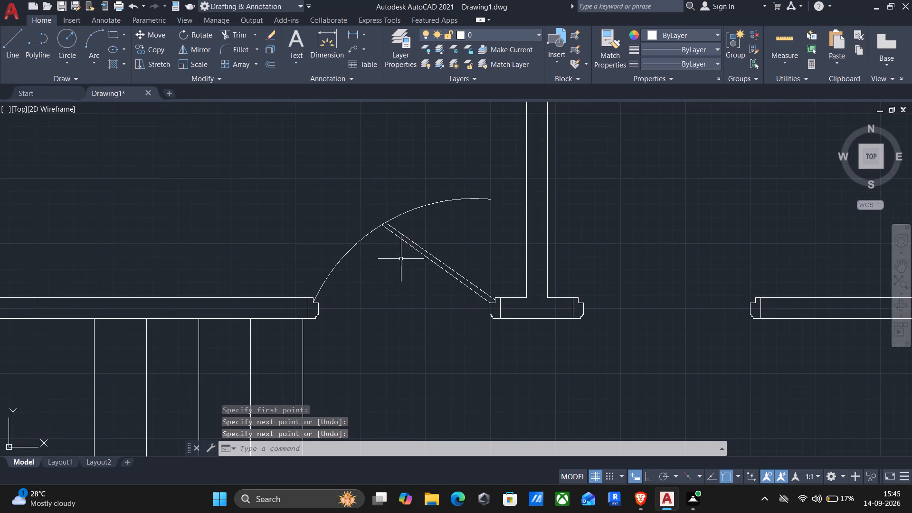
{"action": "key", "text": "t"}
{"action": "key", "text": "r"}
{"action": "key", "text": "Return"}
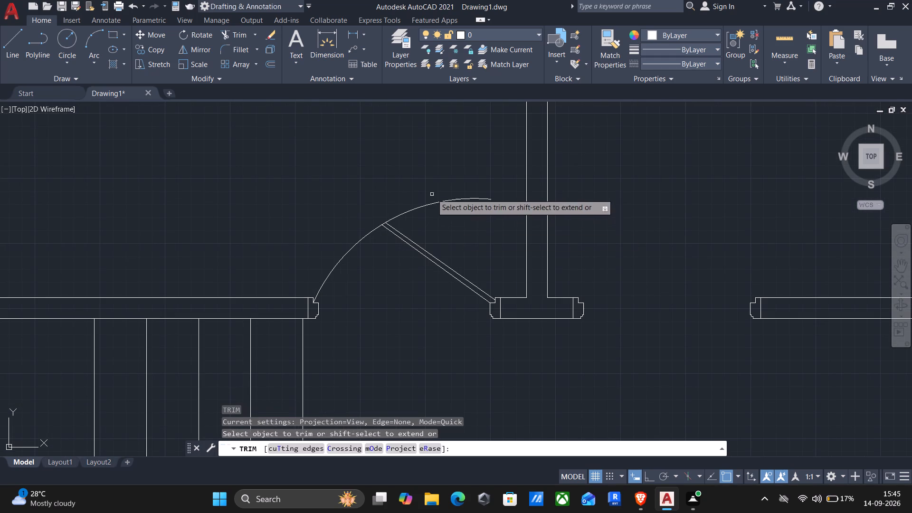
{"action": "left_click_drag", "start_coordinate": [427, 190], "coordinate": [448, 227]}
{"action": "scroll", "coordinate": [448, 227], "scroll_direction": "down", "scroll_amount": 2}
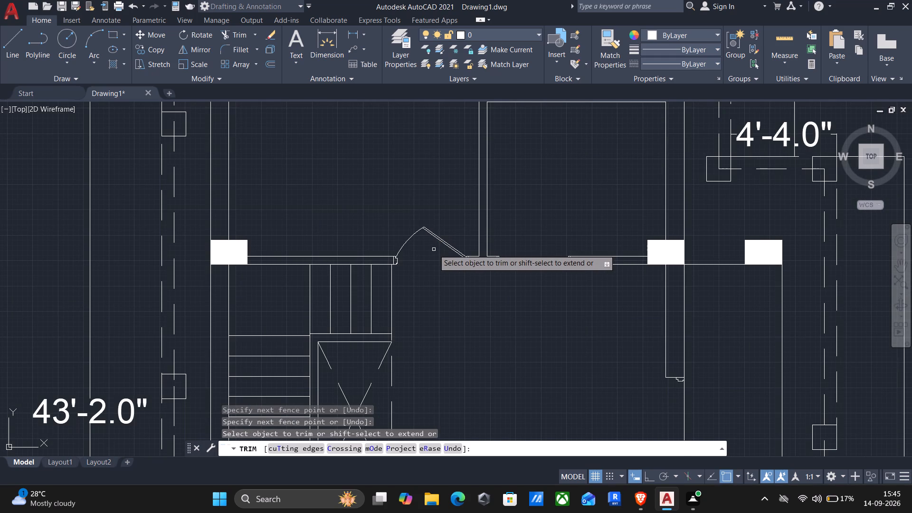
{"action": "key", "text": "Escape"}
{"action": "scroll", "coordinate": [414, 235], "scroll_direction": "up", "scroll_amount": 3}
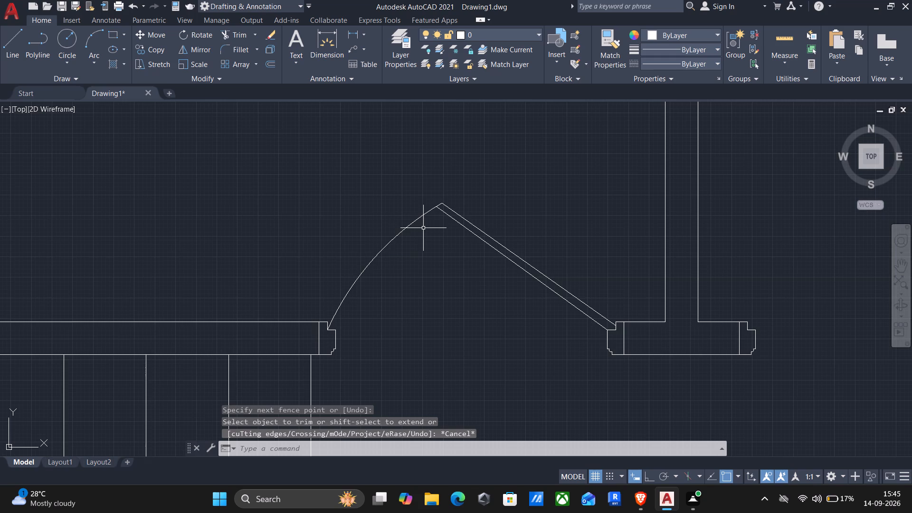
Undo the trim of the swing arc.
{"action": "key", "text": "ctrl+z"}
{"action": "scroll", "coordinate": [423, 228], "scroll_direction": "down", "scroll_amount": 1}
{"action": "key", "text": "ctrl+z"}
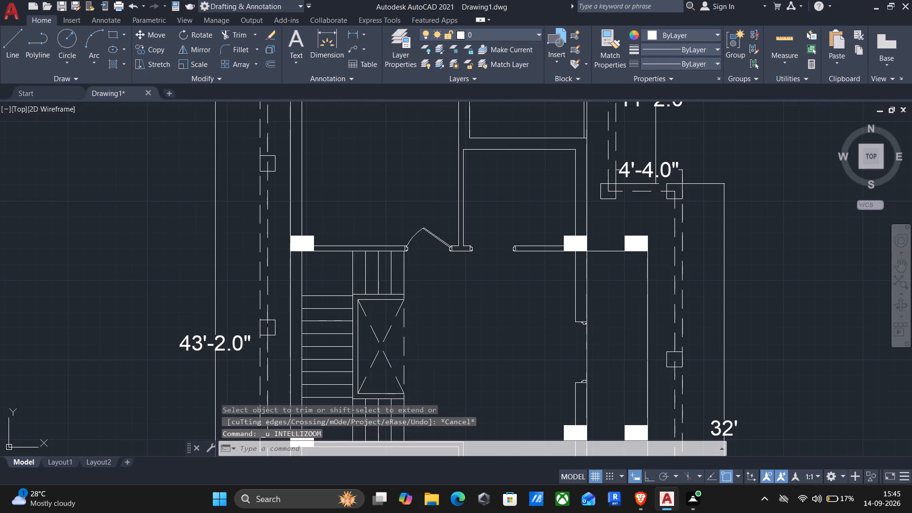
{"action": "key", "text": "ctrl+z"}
Copy the swing arc and two leaf lines from the frame's notch corner to a free spot below the adjacent opening, about 4'-6" away at 318°.
{"action": "scroll", "coordinate": [434, 242], "scroll_direction": "down", "scroll_amount": 3}
{"action": "middle_click_drag", "start_coordinate": [428, 279], "coordinate": [431, 263]}
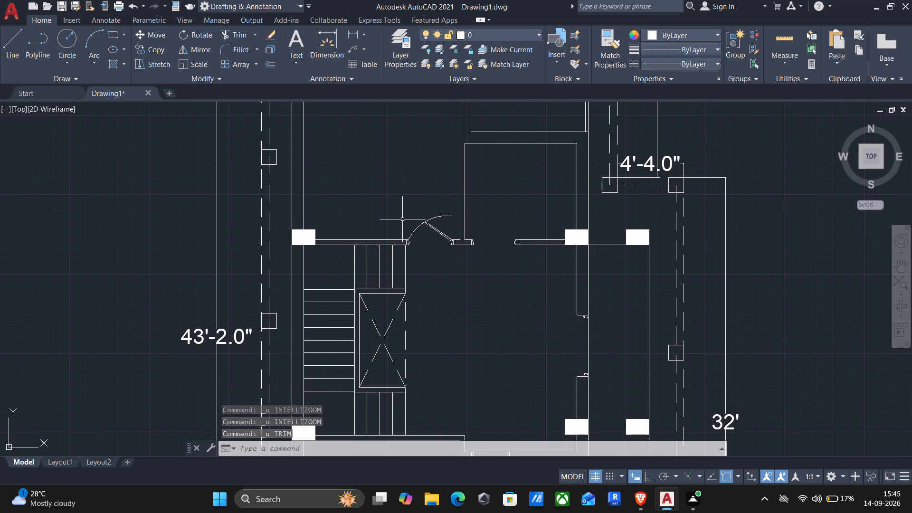
{"action": "left_click", "coordinate": [444, 251]}
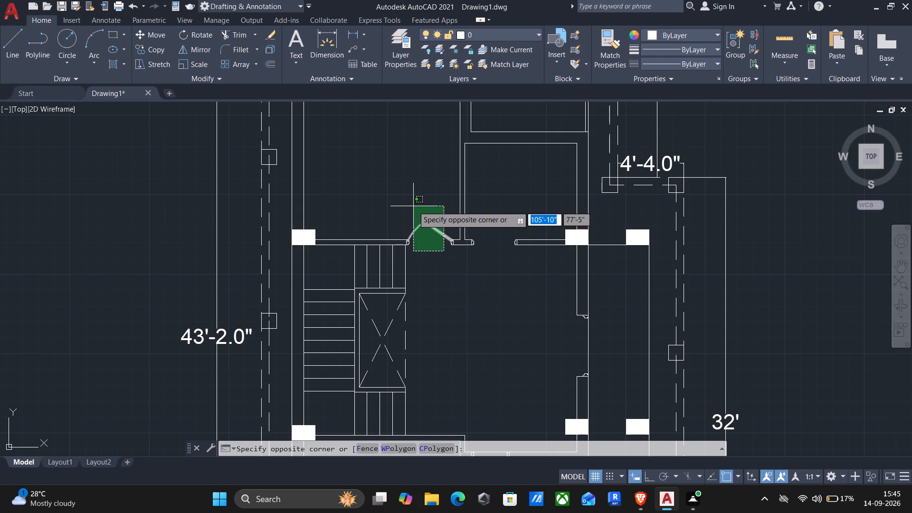
{"action": "left_click", "coordinate": [417, 199]}
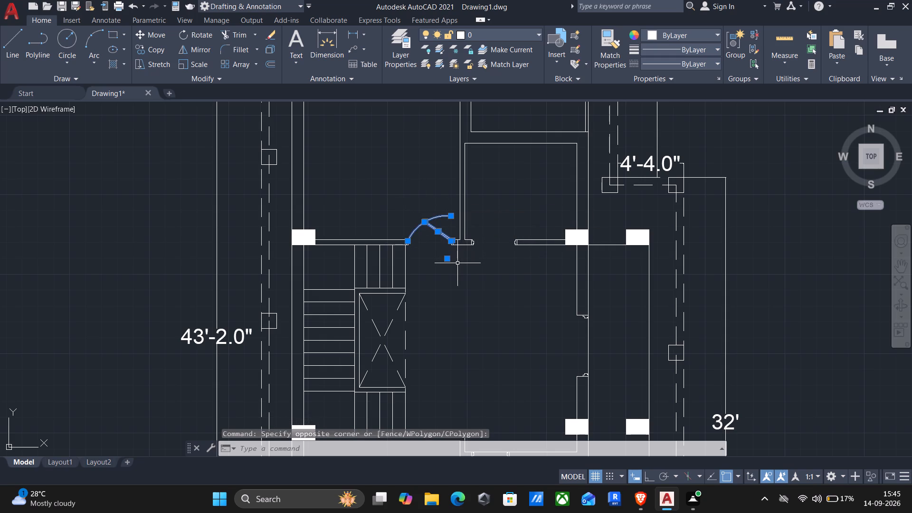
{"action": "key", "text": "c"}
{"action": "key", "text": "o"}
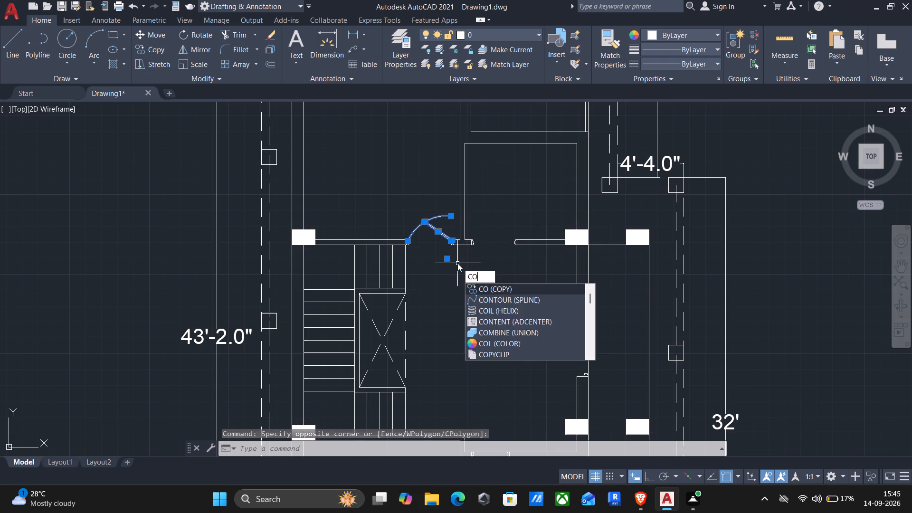
{"action": "key", "text": "Return"}
{"action": "scroll", "coordinate": [455, 243], "scroll_direction": "up", "scroll_amount": 4}
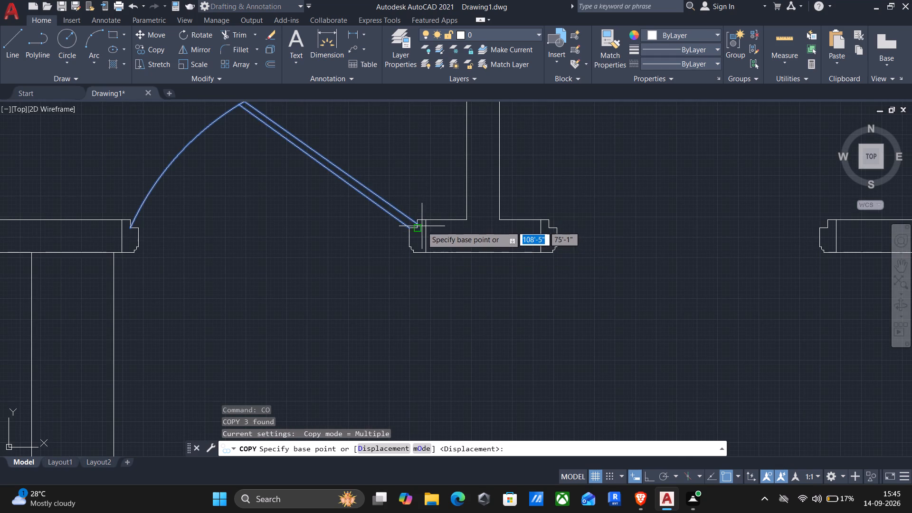
{"action": "left_click_drag", "start_coordinate": [410, 227], "coordinate": [414, 232]}
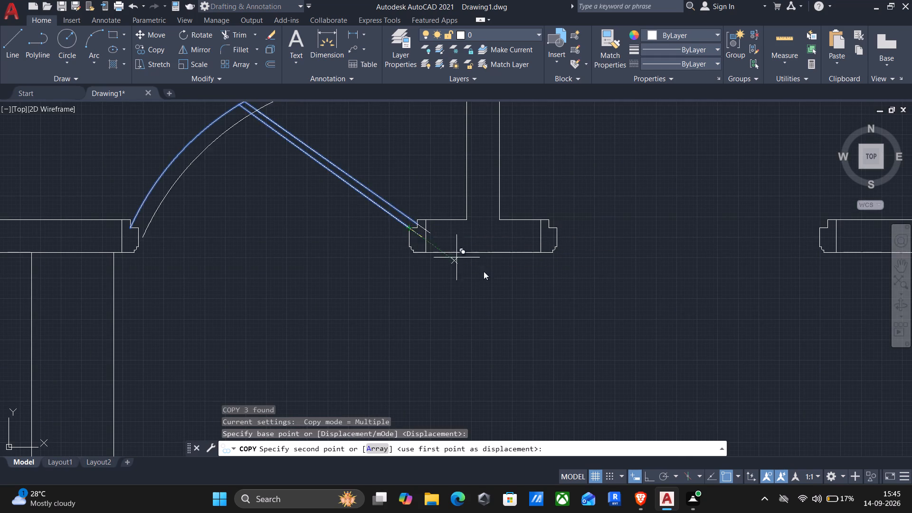
{"action": "scroll", "coordinate": [708, 346], "scroll_direction": "down", "scroll_amount": 3}
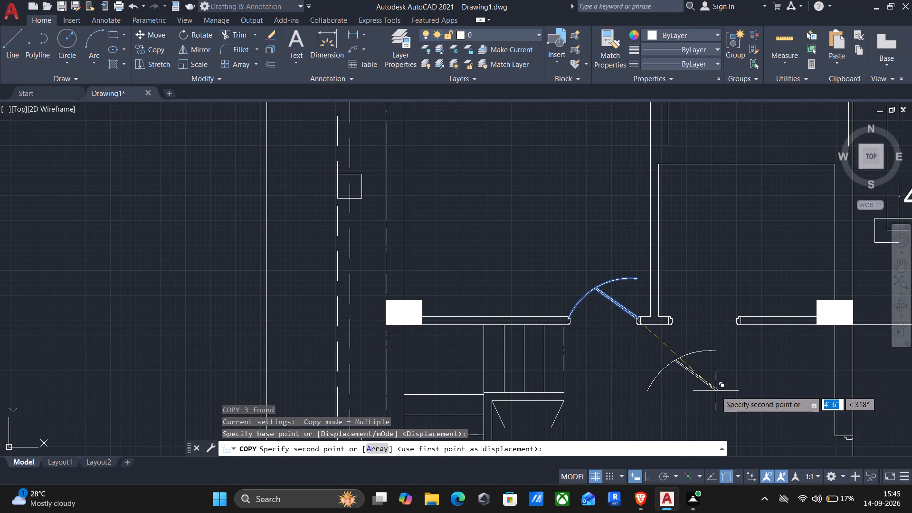
{"action": "left_click", "coordinate": [716, 391]}
{"action": "key", "text": "Escape"}
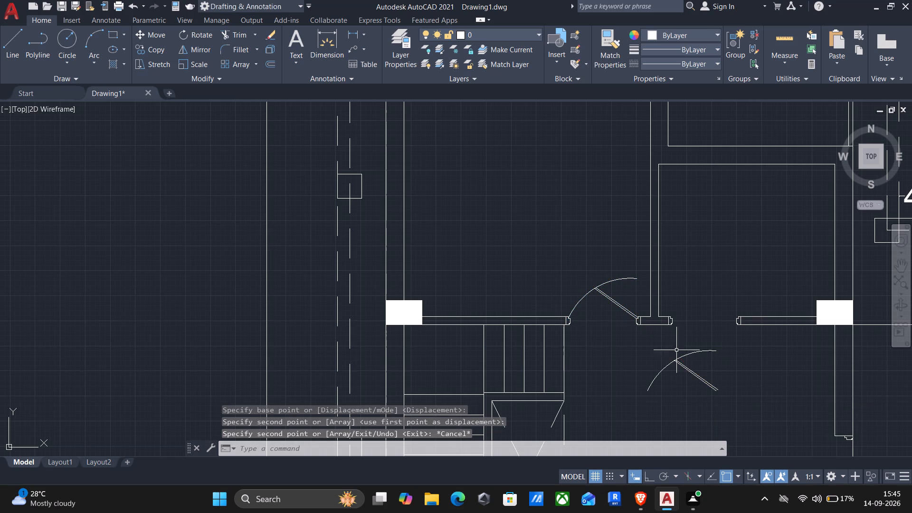
Mirror the copied door arc and leaf lines about a vertical line to their right, keeping the source objects.
{"action": "left_click", "coordinate": [734, 407]}
{"action": "left_click", "coordinate": [661, 351]}
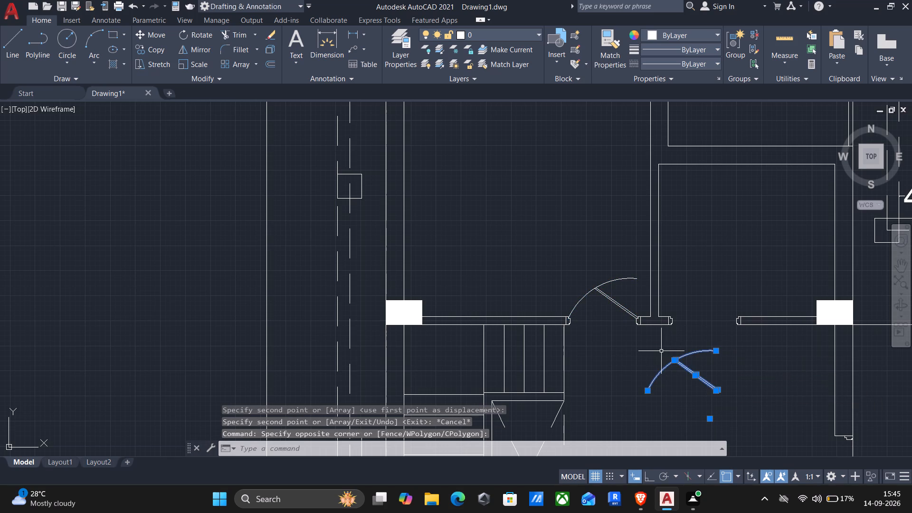
{"action": "type", "text": "mi"}
{"action": "key", "text": "Return"}
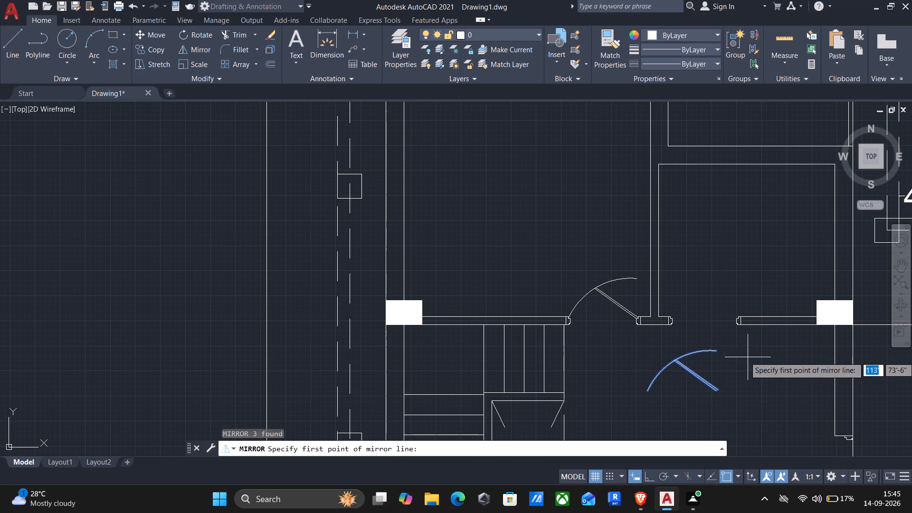
{"action": "left_click", "coordinate": [739, 342]}
{"action": "key", "text": "F8"}
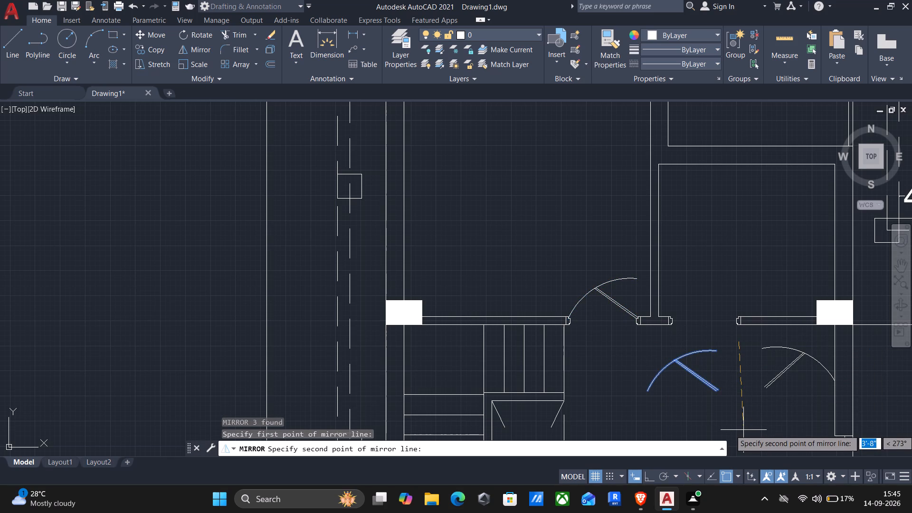
{"action": "left_click", "coordinate": [737, 421]}
{"action": "key", "text": "Return"}
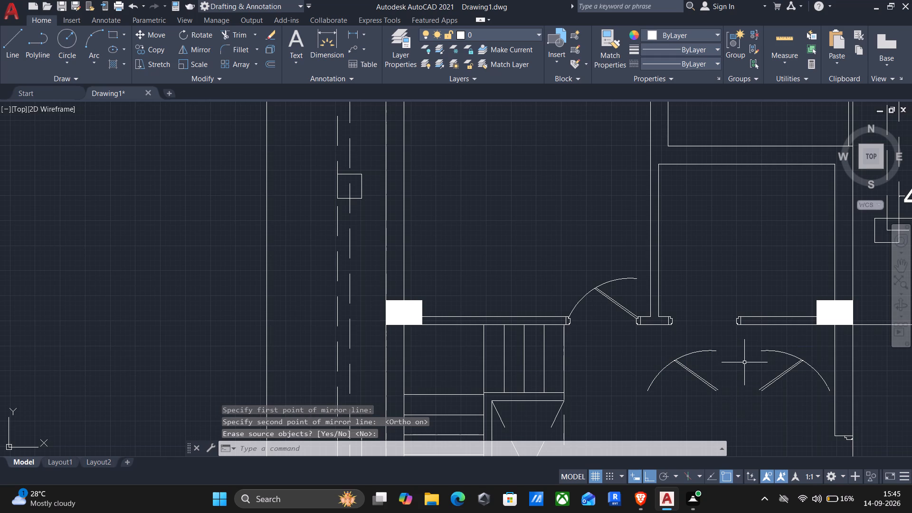
Move the mirrored door arc and leaf lines from the leaf's end to the adjacent opening's frame notch corner, about 4'-9" away at 141°.
{"action": "left_click_drag", "start_coordinate": [797, 413], "coordinate": [795, 409]}
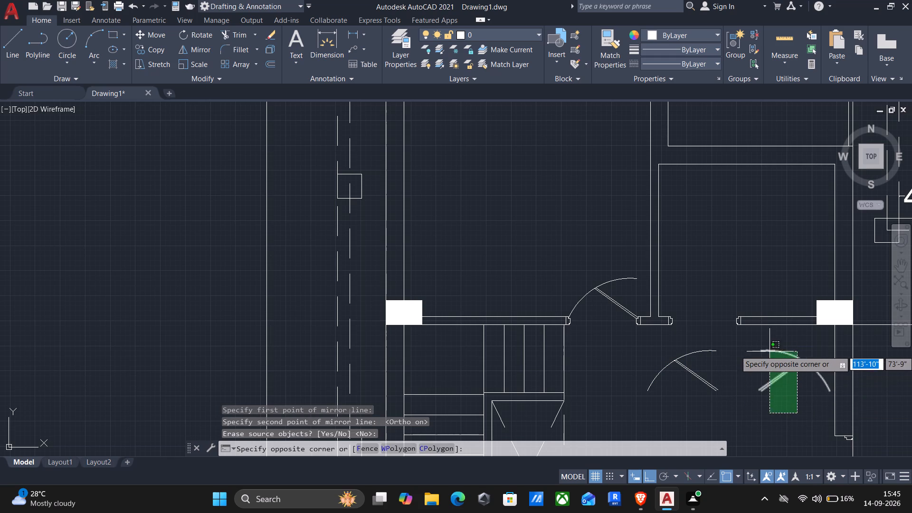
{"action": "left_click", "coordinate": [764, 344]}
{"action": "key", "text": "m"}
{"action": "key", "text": "Return"}
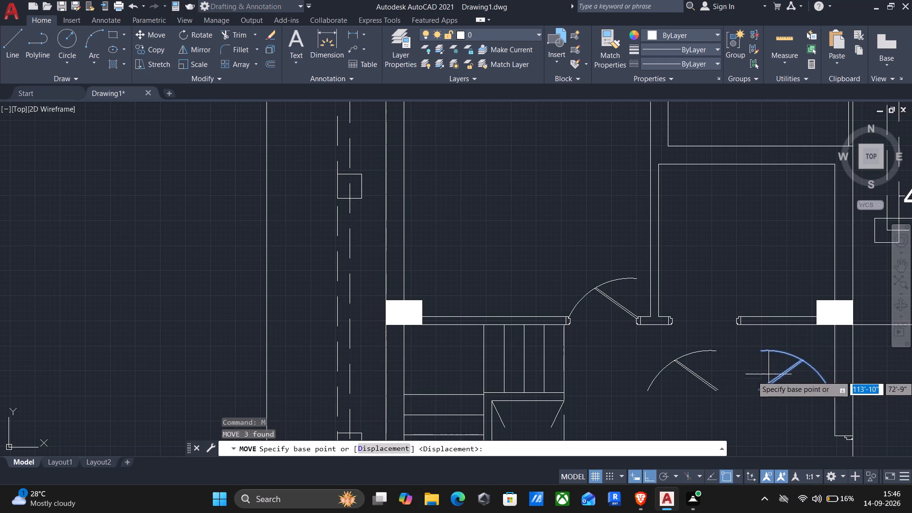
{"action": "scroll", "coordinate": [764, 392], "scroll_direction": "up", "scroll_amount": 3}
{"action": "left_click", "coordinate": [734, 380]}
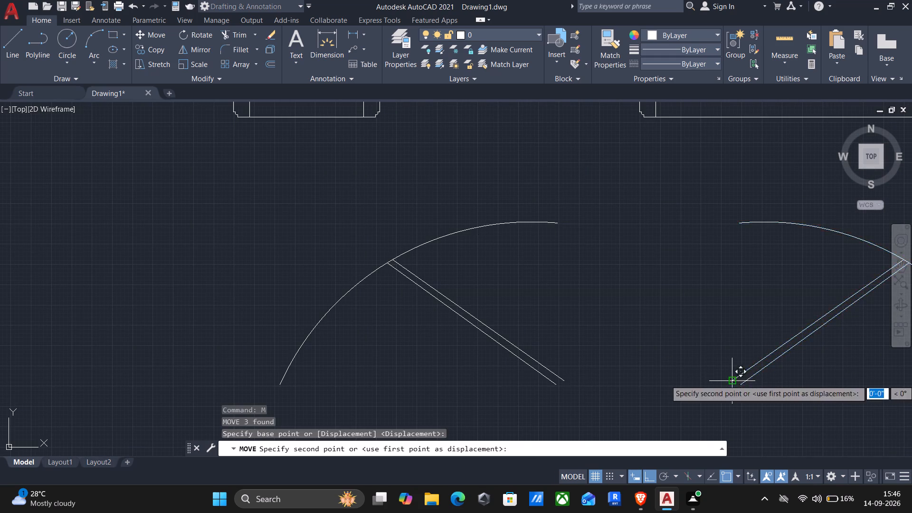
{"action": "scroll", "coordinate": [722, 326], "scroll_direction": "down", "scroll_amount": 2}
{"action": "key", "text": "F8"}
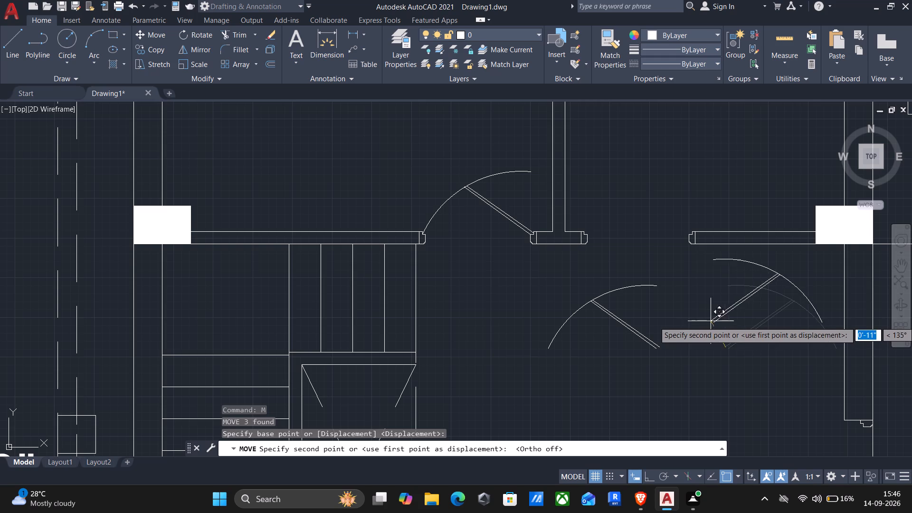
{"action": "scroll", "coordinate": [641, 254], "scroll_direction": "down", "scroll_amount": 1}
{"action": "scroll", "coordinate": [636, 252], "scroll_direction": "up", "scroll_amount": 3}
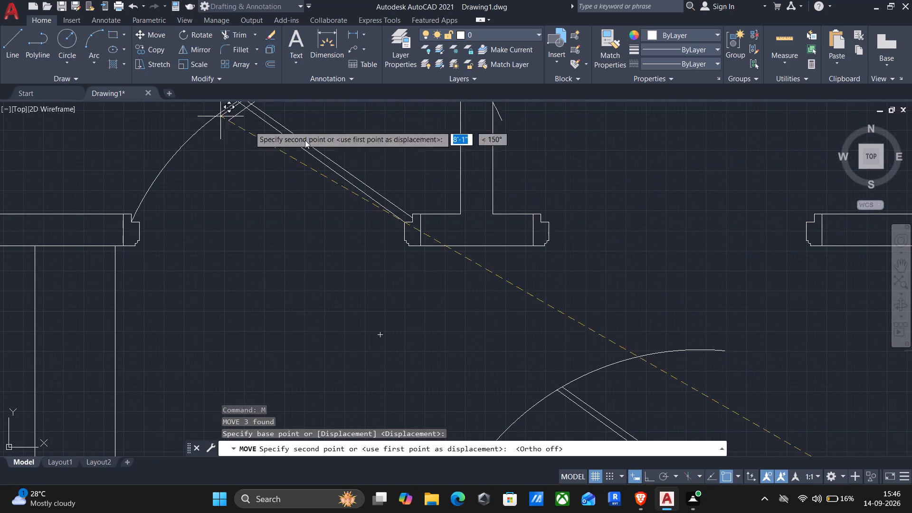
{"action": "scroll", "coordinate": [532, 203], "scroll_direction": "up", "scroll_amount": 2}
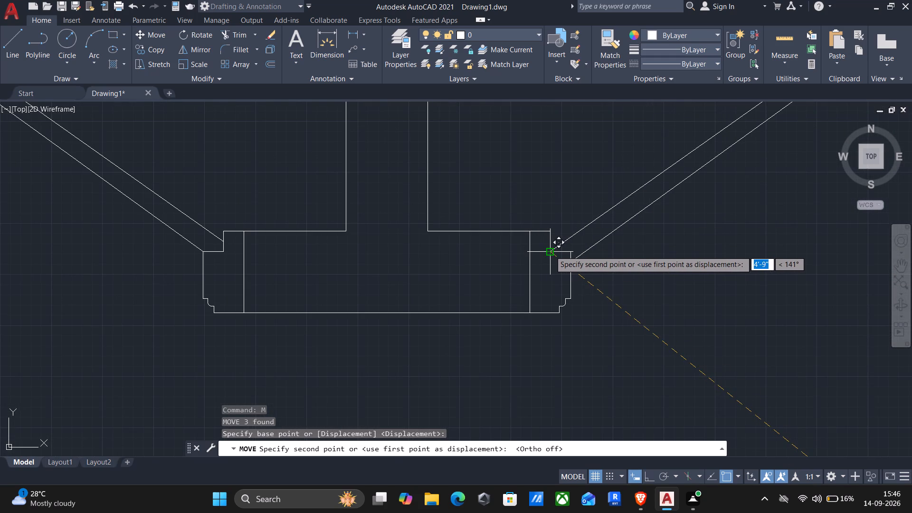
{"action": "scroll", "coordinate": [548, 253], "scroll_direction": "up", "scroll_amount": 3}
{"action": "left_click", "coordinate": [548, 247]}
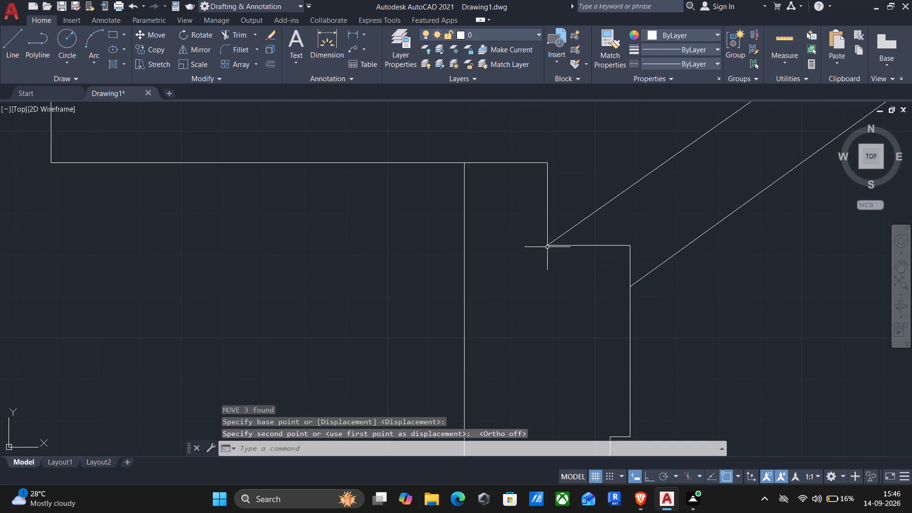
{"action": "scroll", "coordinate": [546, 247], "scroll_direction": "down", "scroll_amount": 9}
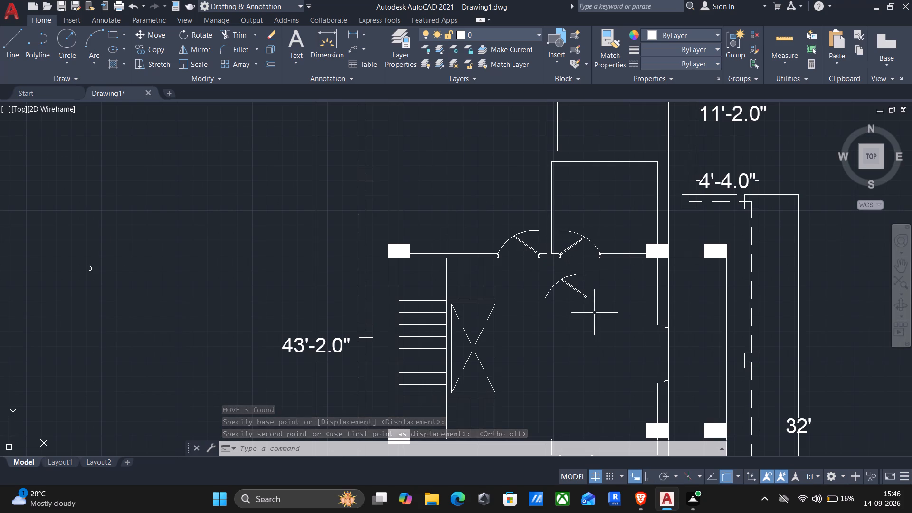
Erase the leftover copy of the swing arc and two leaf lines lying below the two door openings.
{"action": "left_click", "coordinate": [608, 322]}
{"action": "left_click", "coordinate": [548, 270]}
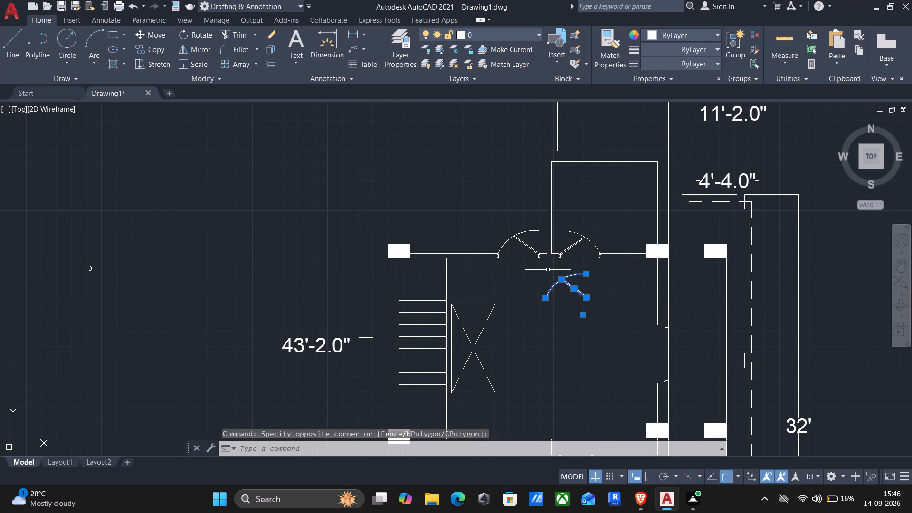
{"action": "middle_click_drag", "start_coordinate": [584, 336], "coordinate": [585, 332]}
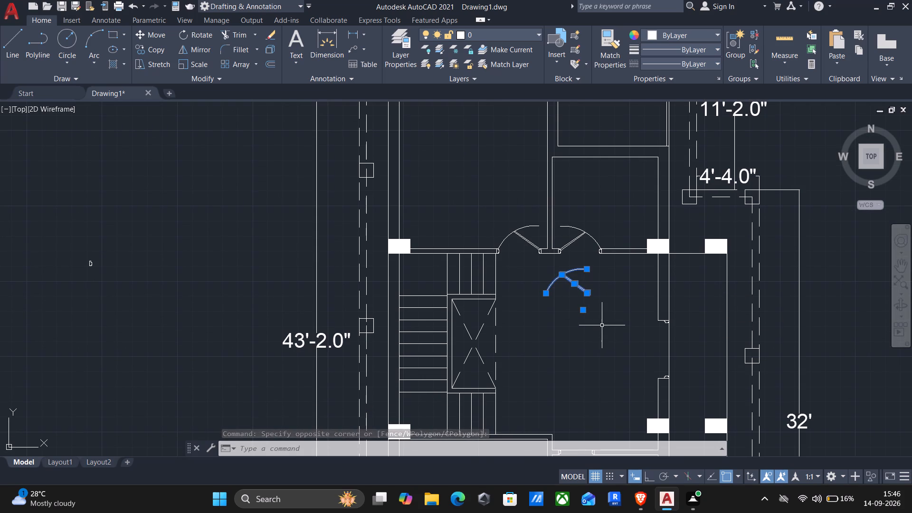
{"action": "key", "text": "Escape"}
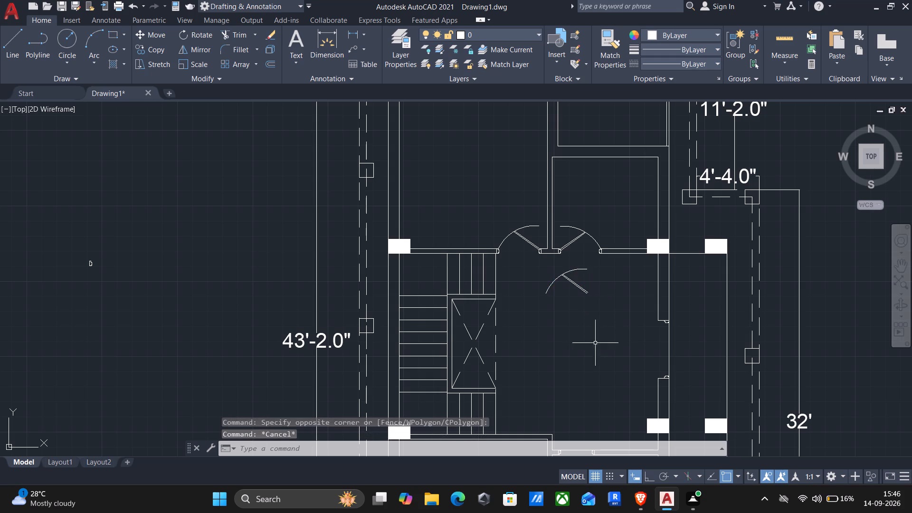
{"action": "left_click", "coordinate": [603, 326]}
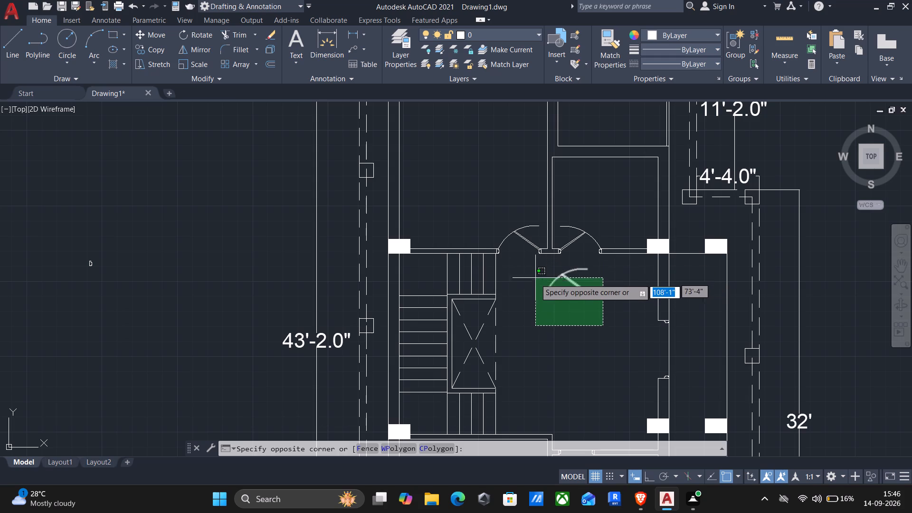
{"action": "left_click", "coordinate": [535, 280]}
{"action": "key", "text": "Delete"}
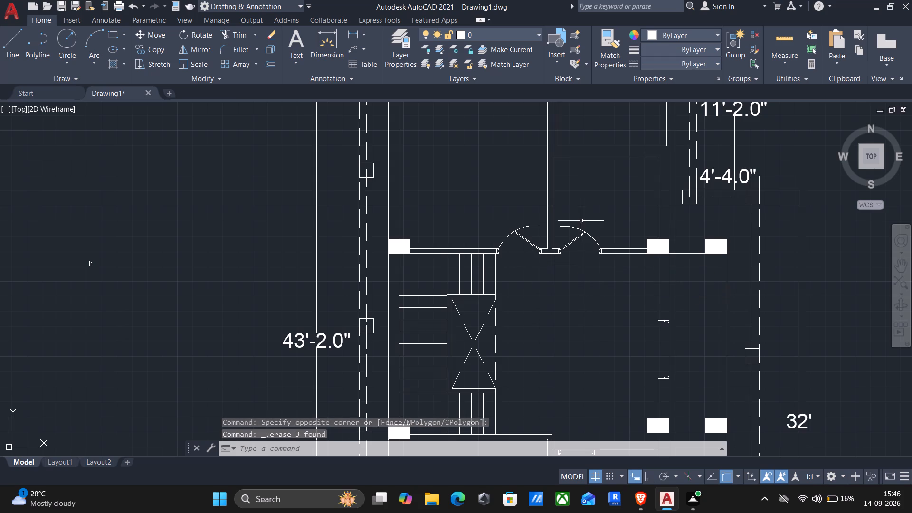
Mirror the newly placed door's swing arc and leaf lines about a horizontal line below it, keeping the source objects.
{"action": "left_click", "coordinate": [600, 230]}
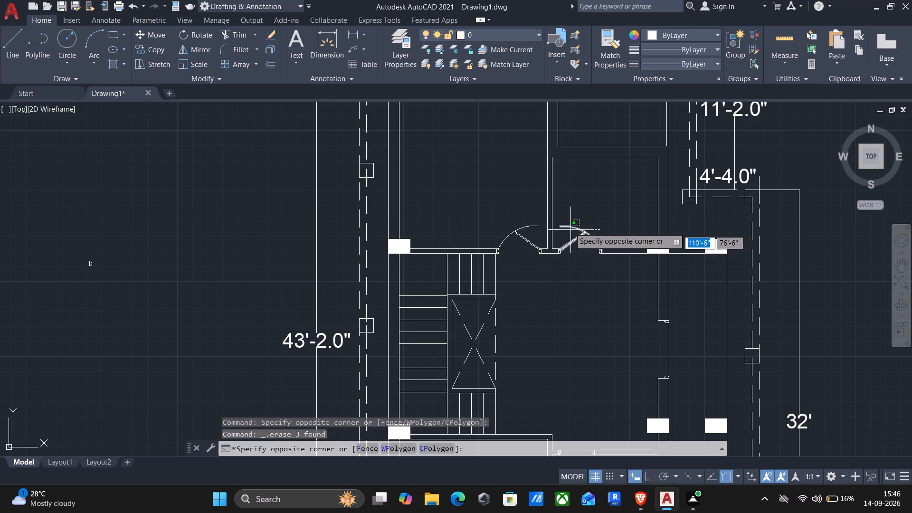
{"action": "left_click", "coordinate": [577, 207]}
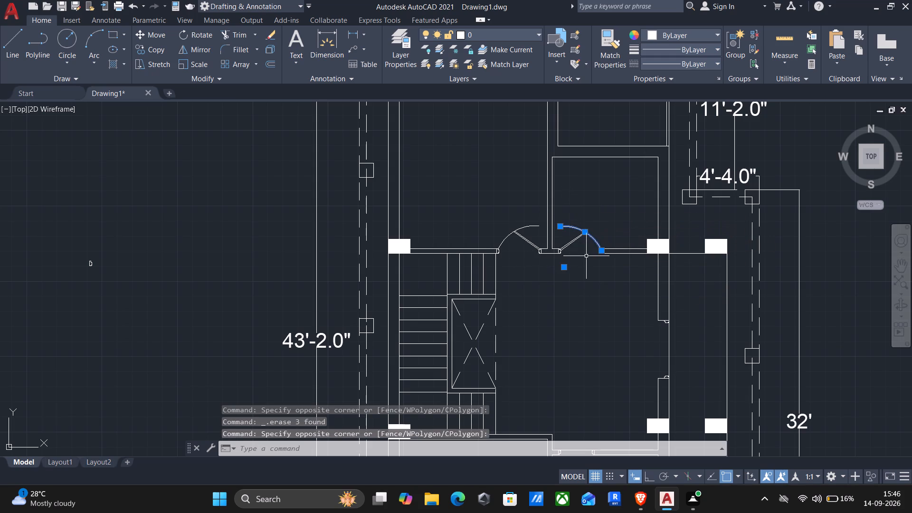
{"action": "left_click", "coordinate": [586, 256]}
{"action": "left_click", "coordinate": [568, 219]}
{"action": "type", "text": "mi"}
{"action": "key", "text": "Return"}
{"action": "left_click", "coordinate": [547, 300]}
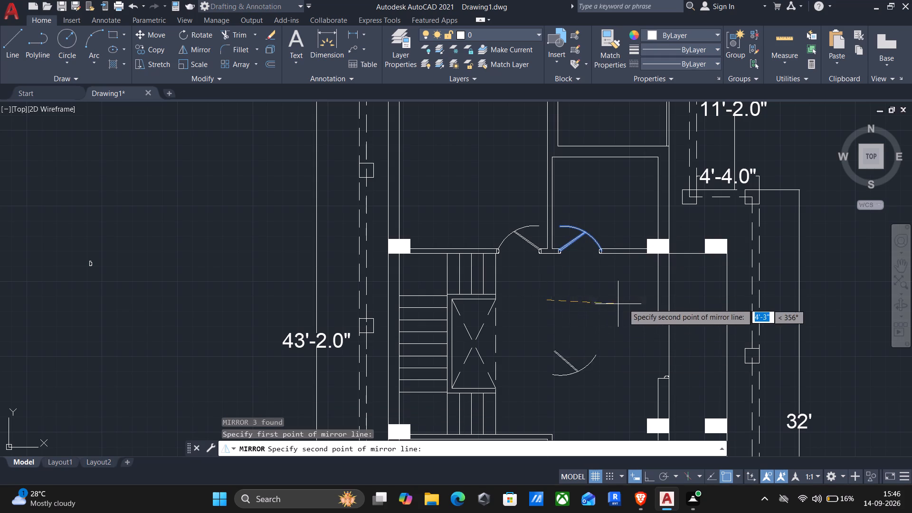
{"action": "key", "text": "F8"}
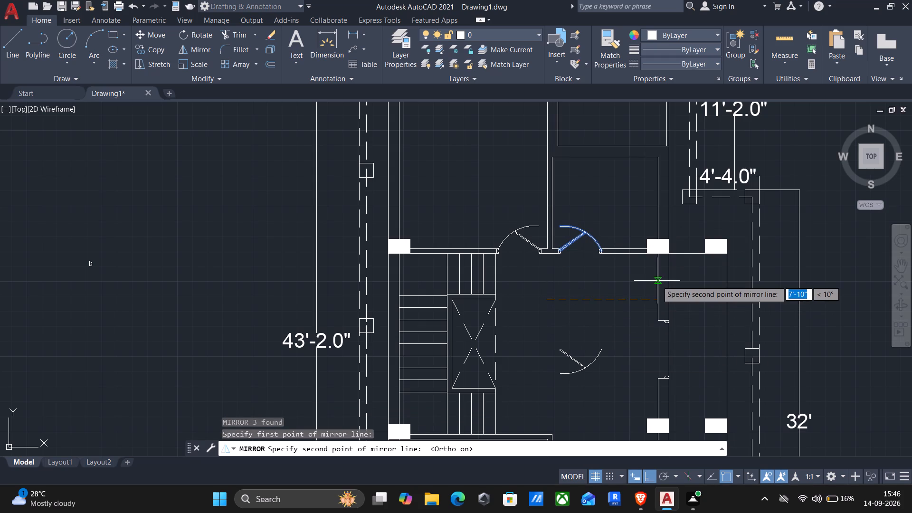
{"action": "left_click", "coordinate": [690, 303]}
{"action": "key", "text": "Return"}
Copy the downward-swinging door from its leaf's end to the frame corner of the small lower room's opening, about 7'-2" away at 270°.
{"action": "left_click_drag", "start_coordinate": [546, 320], "coordinate": [548, 327]}
{"action": "left_click", "coordinate": [619, 395]}
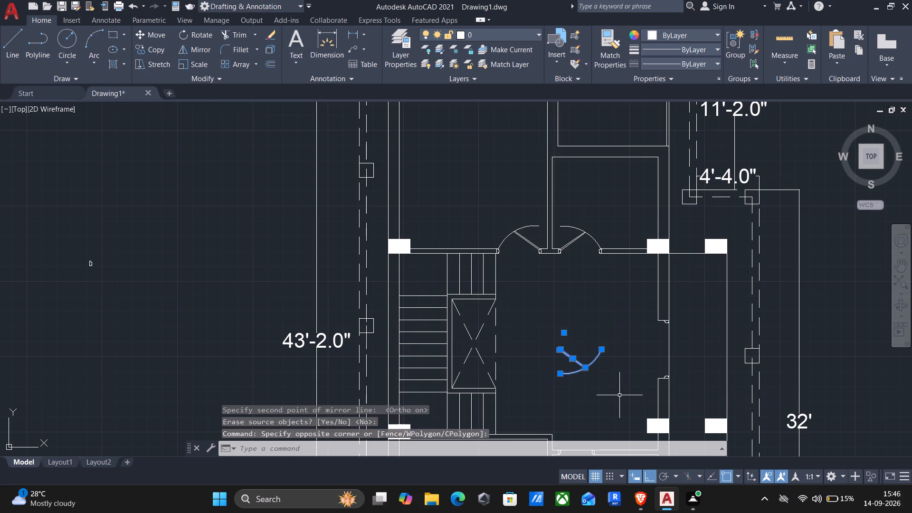
{"action": "type", "text": "co"}
{"action": "key", "text": "Return"}
{"action": "scroll", "coordinate": [555, 346], "scroll_direction": "up", "scroll_amount": 7}
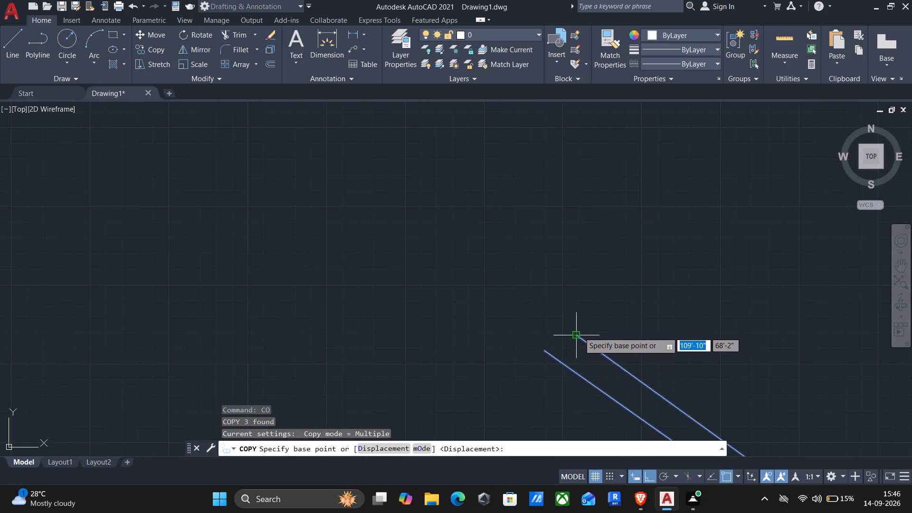
{"action": "left_click", "coordinate": [579, 332]}
{"action": "key", "text": "F8"}
{"action": "scroll", "coordinate": [571, 348], "scroll_direction": "down", "scroll_amount": 3}
{"action": "middle_click_drag", "start_coordinate": [569, 357], "coordinate": [646, 142]}
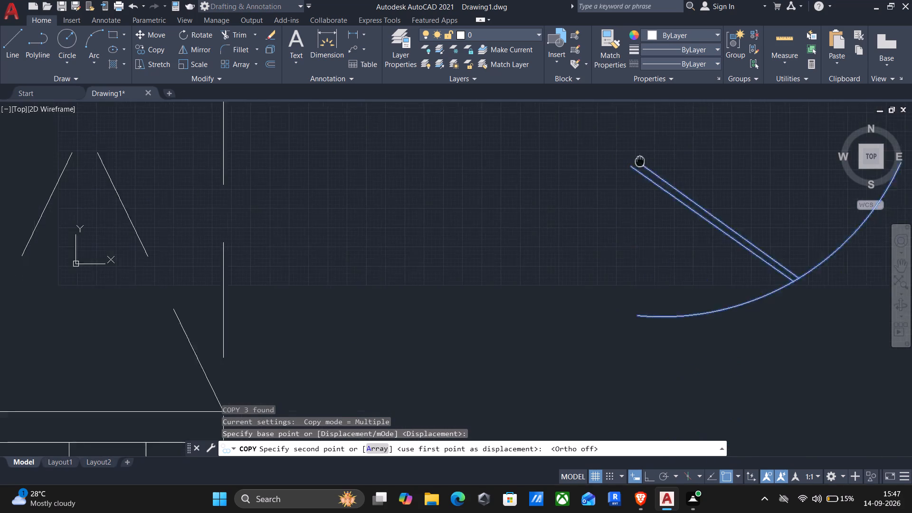
{"action": "middle_click_drag", "start_coordinate": [646, 142], "coordinate": [649, 132]}
{"action": "scroll", "coordinate": [647, 140], "scroll_direction": "down", "scroll_amount": 3}
{"action": "middle_click_drag", "start_coordinate": [612, 258], "coordinate": [630, 184]}
{"action": "scroll", "coordinate": [655, 251], "scroll_direction": "up", "scroll_amount": 3}
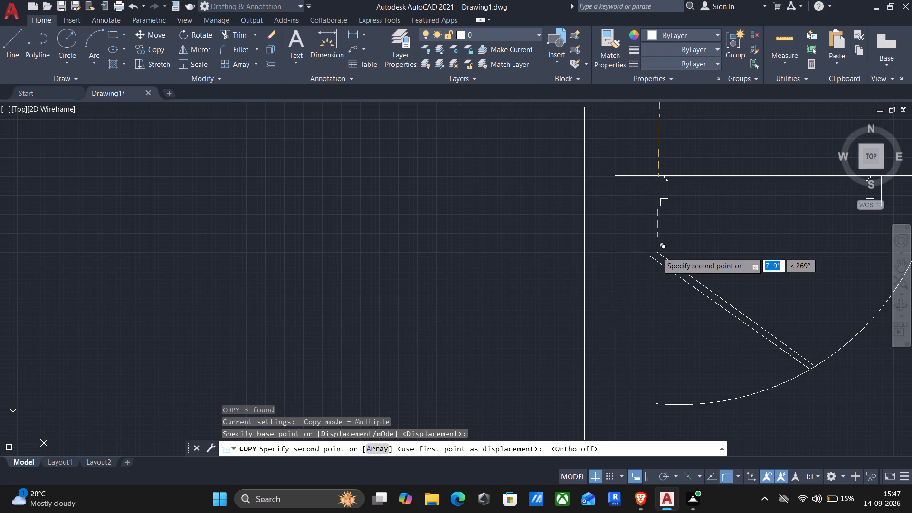
{"action": "scroll", "coordinate": [659, 252], "scroll_direction": "down", "scroll_amount": 3}
{"action": "scroll", "coordinate": [685, 263], "scroll_direction": "up", "scroll_amount": 3}
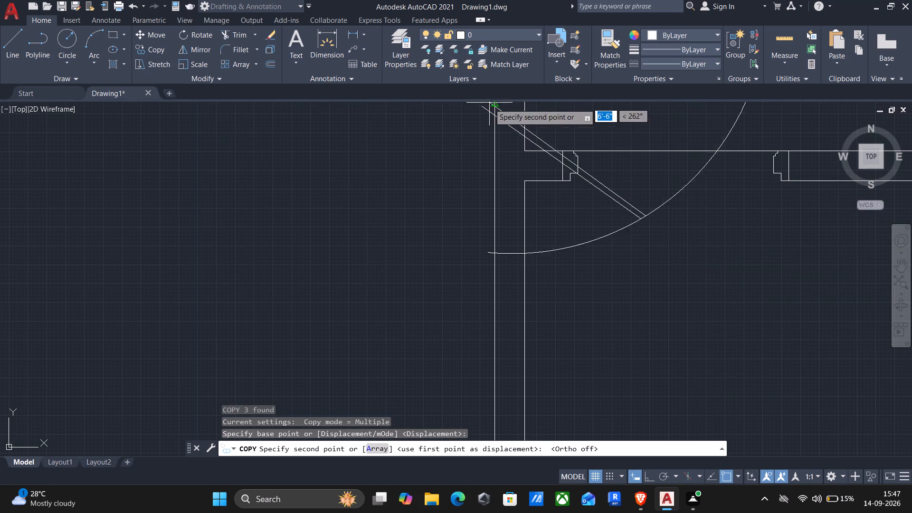
{"action": "scroll", "coordinate": [567, 161], "scroll_direction": "up", "scroll_amount": 3}
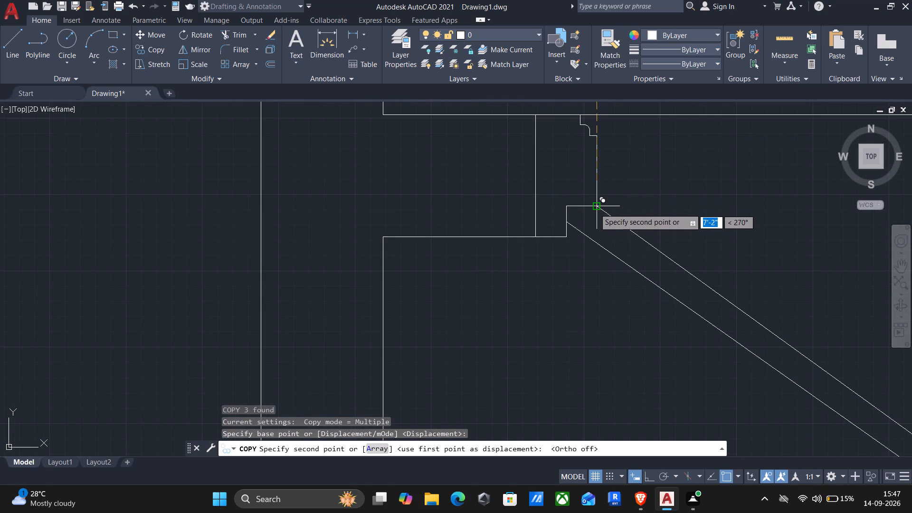
{"action": "left_click", "coordinate": [595, 208]}
{"action": "scroll", "coordinate": [595, 214], "scroll_direction": "down", "scroll_amount": 3}
{"action": "middle_click_drag", "start_coordinate": [622, 286], "coordinate": [618, 272]}
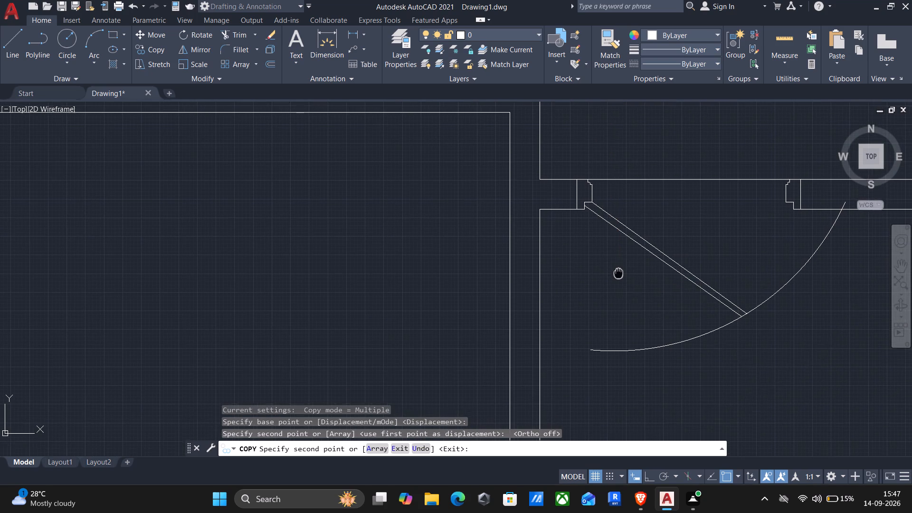
{"action": "middle_click_drag", "start_coordinate": [618, 272], "coordinate": [618, 272]}
{"action": "key", "text": "Escape"}
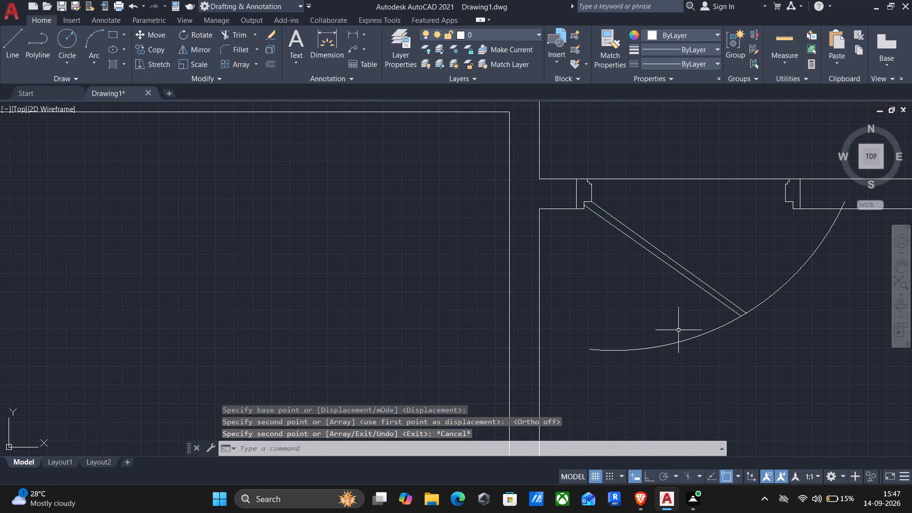
Draw a short diagonal line across the copied swing arc, between the door leaf and the opposite frame.
{"action": "key", "text": "l"}
{"action": "key", "text": "Return"}
{"action": "left_click_drag", "start_coordinate": [770, 247], "coordinate": [780, 255]}
{"action": "left_click", "coordinate": [834, 294]}
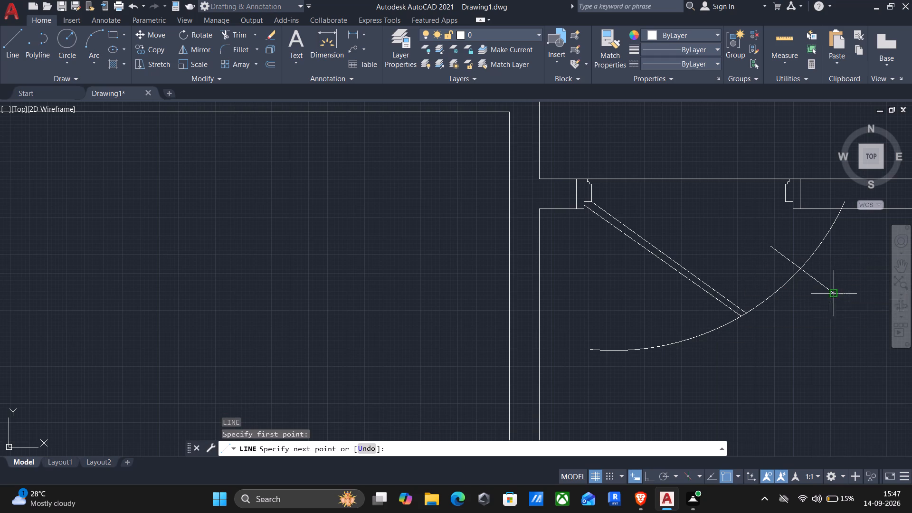
{"action": "key", "text": "Return"}
Trim the swing arc beyond the diagonal line, and remove the line's remains and the arc stub inside the wall.
{"action": "key", "text": "t"}
{"action": "key", "text": "r"}
{"action": "key", "text": "Return"}
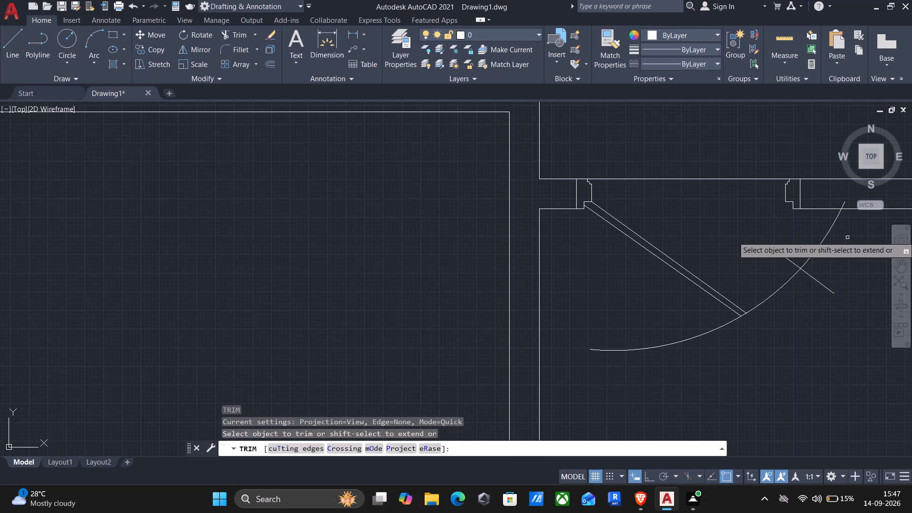
{"action": "left_click_drag", "start_coordinate": [816, 236], "coordinate": [840, 238]}
{"action": "left_click", "coordinate": [822, 285]}
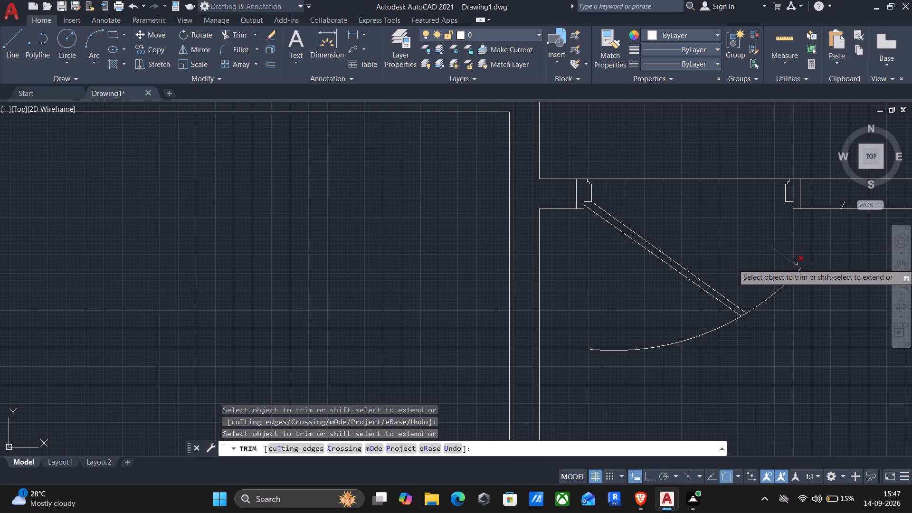
{"action": "left_click", "coordinate": [792, 262]}
{"action": "scroll", "coordinate": [839, 208], "scroll_direction": "up", "scroll_amount": 3}
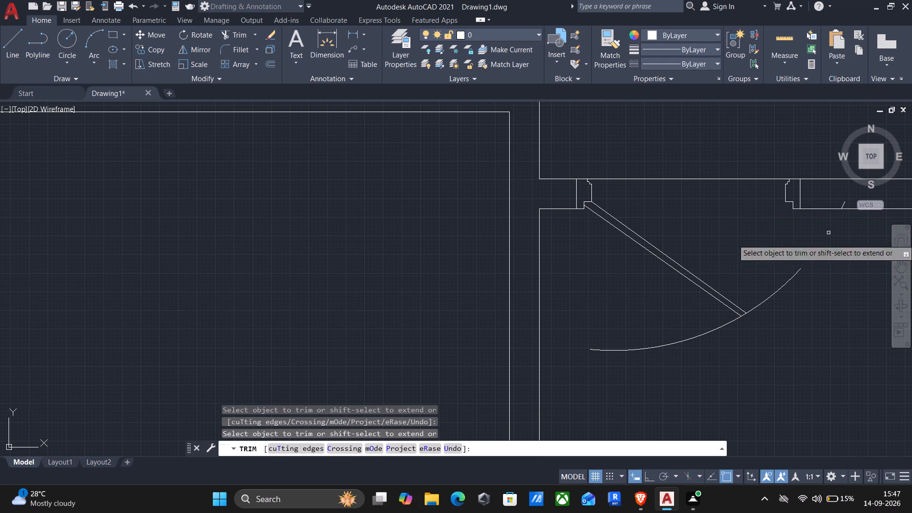
{"action": "middle_click_drag", "start_coordinate": [832, 277], "coordinate": [750, 384]}
{"action": "scroll", "coordinate": [775, 318], "scroll_direction": "up", "scroll_amount": 3}
{"action": "left_click_drag", "start_coordinate": [721, 298], "coordinate": [679, 292]}
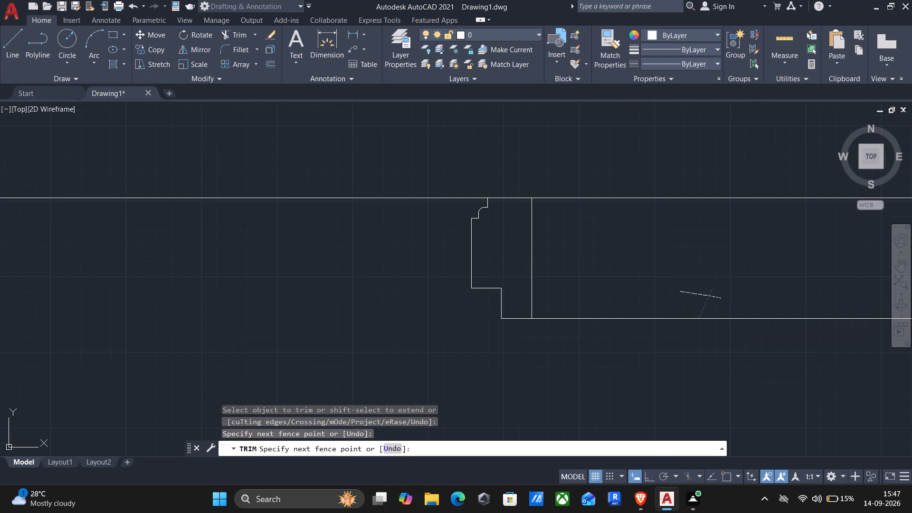
Remove the loose mirrored door arc and leaf lines from the central space beside the stairs, using Trim.
{"action": "scroll", "coordinate": [677, 291], "scroll_direction": "down", "scroll_amount": 4}
{"action": "scroll", "coordinate": [686, 346], "scroll_direction": "down", "scroll_amount": 1}
{"action": "middle_click_drag", "start_coordinate": [687, 350], "coordinate": [695, 328]}
{"action": "scroll", "coordinate": [700, 315], "scroll_direction": "down", "scroll_amount": 1}
{"action": "scroll", "coordinate": [663, 223], "scroll_direction": "down", "scroll_amount": 1}
{"action": "middle_click_drag", "start_coordinate": [657, 231], "coordinate": [654, 235]}
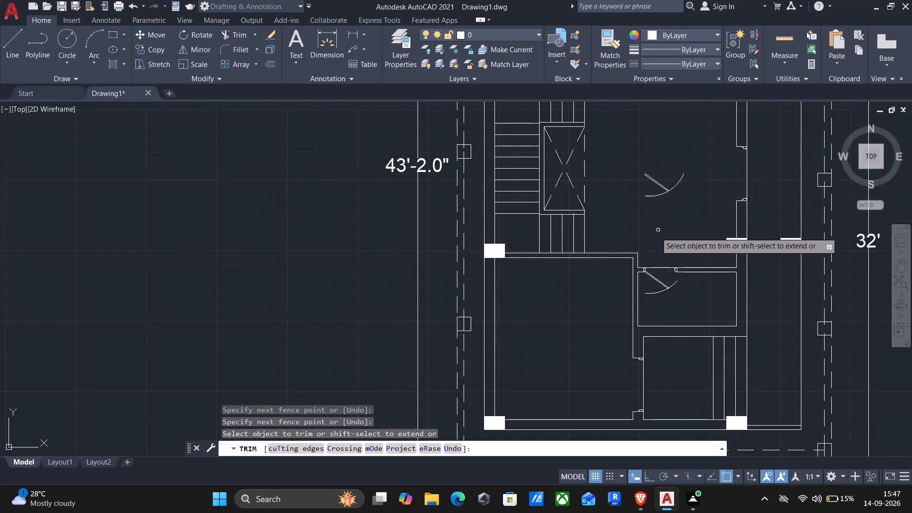
{"action": "middle_click_drag", "start_coordinate": [654, 235], "coordinate": [648, 245]}
{"action": "middle_click_drag", "start_coordinate": [636, 270], "coordinate": [630, 307]}
{"action": "scroll", "coordinate": [639, 299], "scroll_direction": "down", "scroll_amount": 2}
{"action": "middle_click_drag", "start_coordinate": [658, 260], "coordinate": [636, 281]}
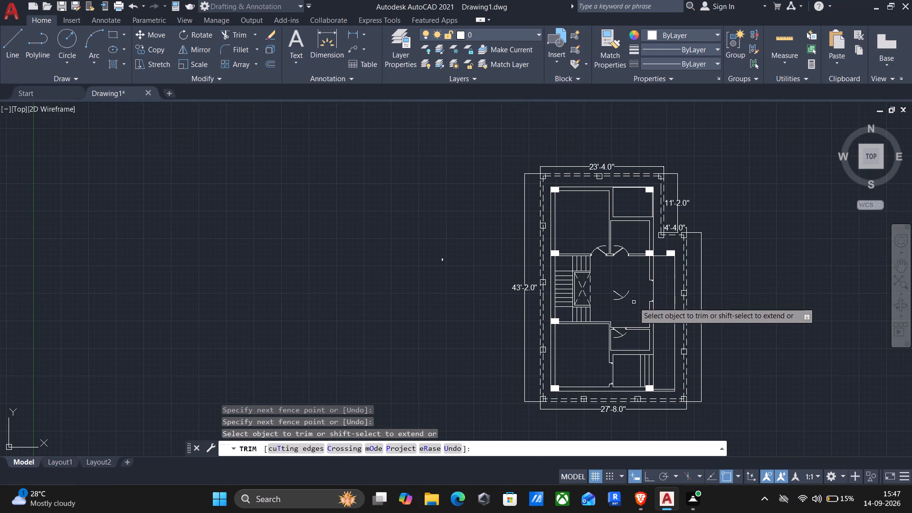
{"action": "left_click_drag", "start_coordinate": [634, 302], "coordinate": [615, 296]}
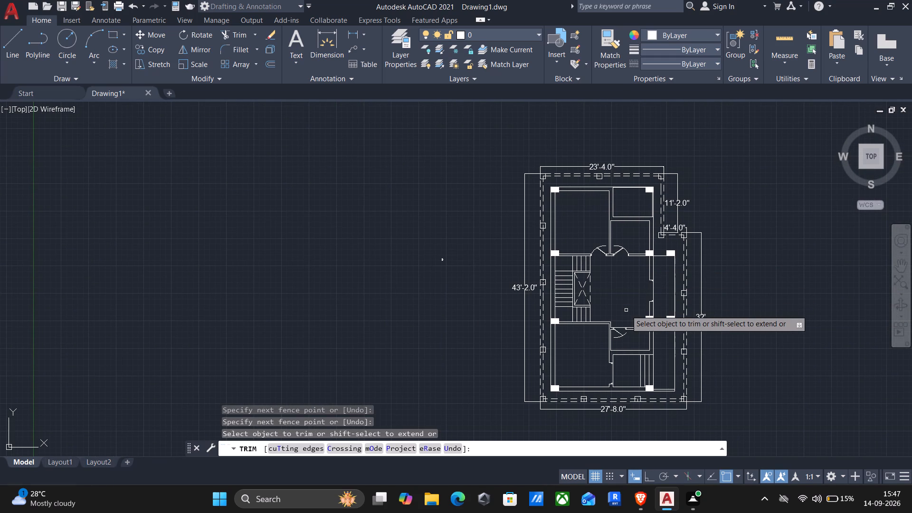
{"action": "left_click_drag", "start_coordinate": [625, 301], "coordinate": [625, 294]}
{"action": "scroll", "coordinate": [622, 291], "scroll_direction": "down", "scroll_amount": 2}
{"action": "left_click", "coordinate": [622, 291]}
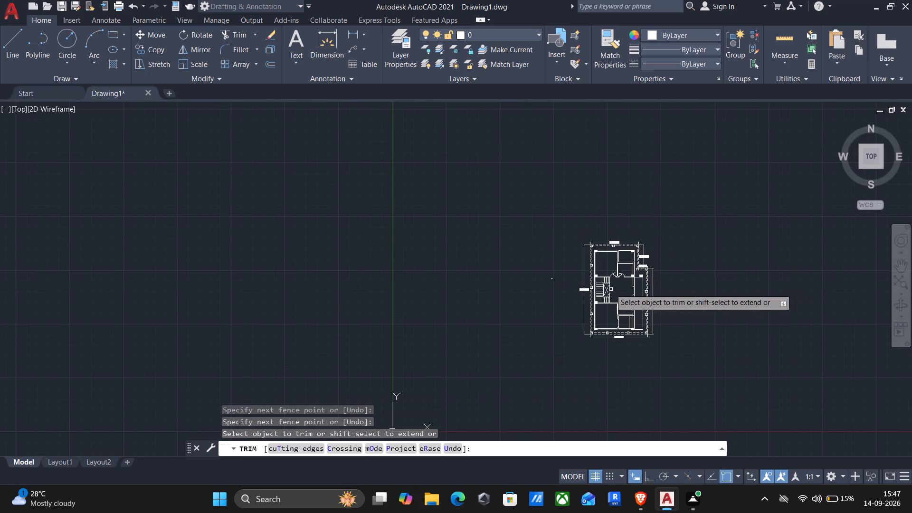
Draw a horizontal line about 3' long from the wall line midway across the lower room's door opening into the large lower room.
{"action": "key", "text": "Escape"}
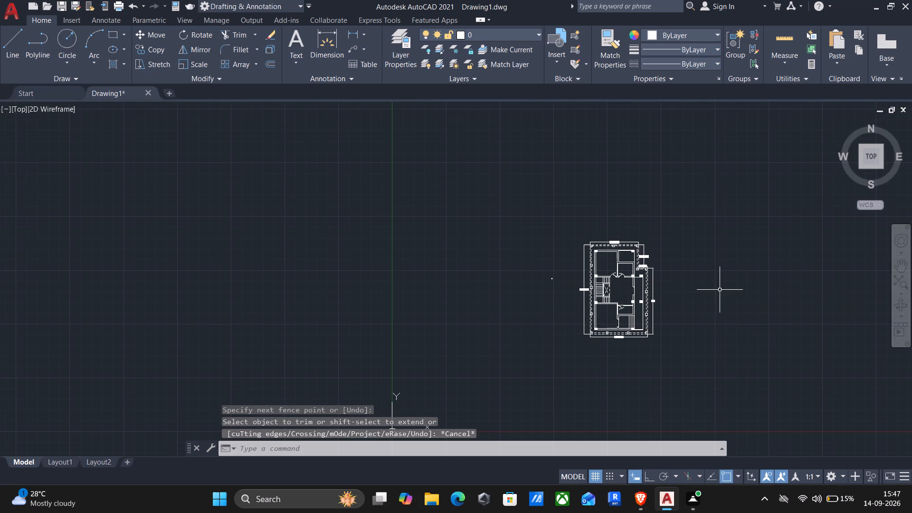
{"action": "middle_click_drag", "start_coordinate": [737, 312], "coordinate": [734, 296]}
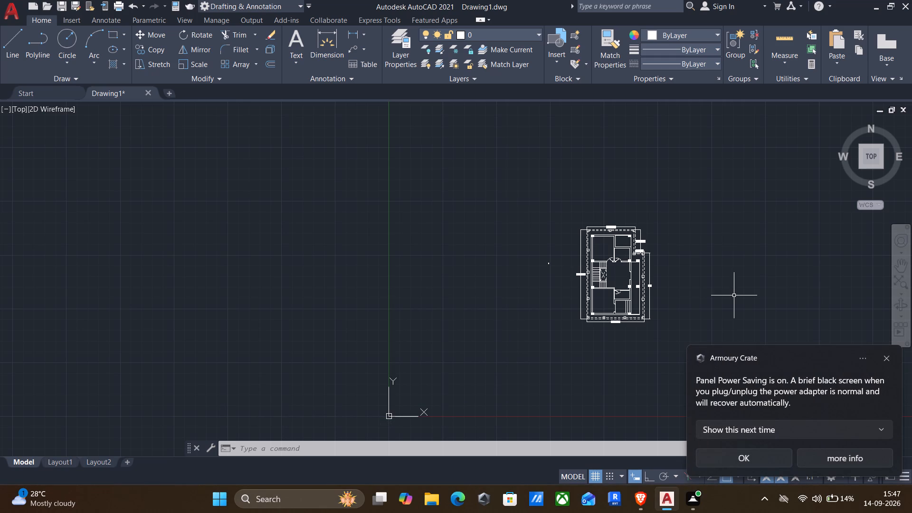
{"action": "left_click", "coordinate": [888, 357]}
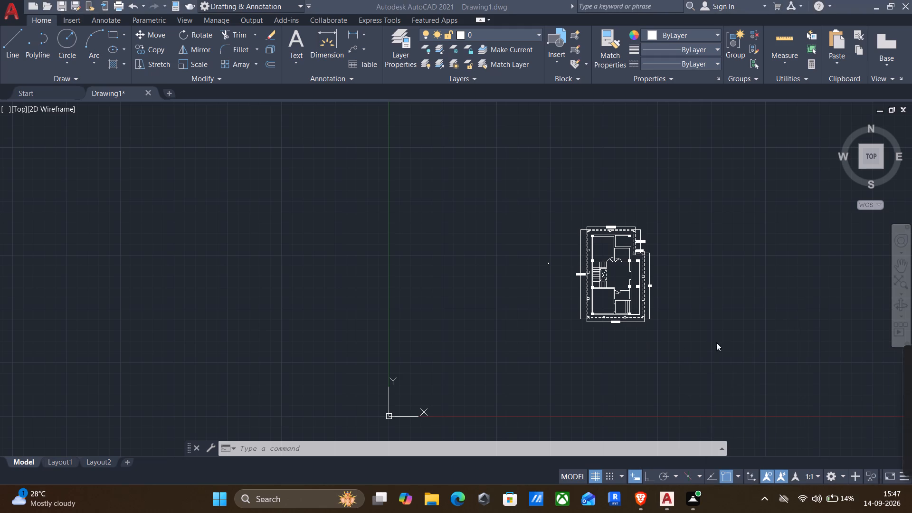
{"action": "scroll", "coordinate": [615, 326], "scroll_direction": "up", "scroll_amount": 3}
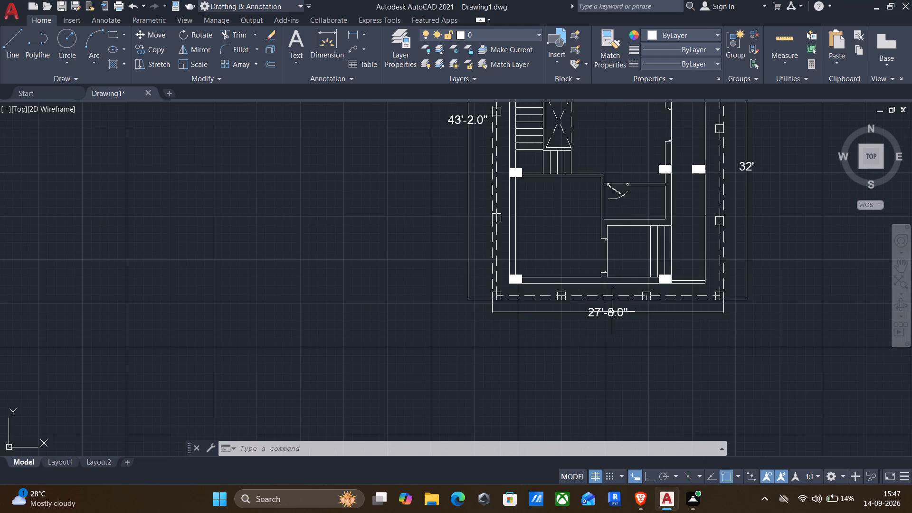
{"action": "scroll", "coordinate": [606, 263], "scroll_direction": "up", "scroll_amount": 3}
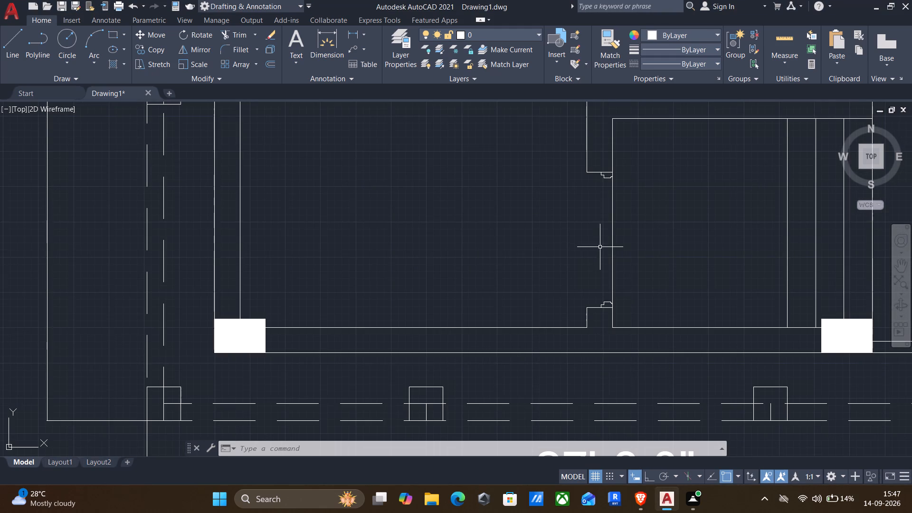
{"action": "scroll", "coordinate": [600, 246], "scroll_direction": "down", "scroll_amount": 2}
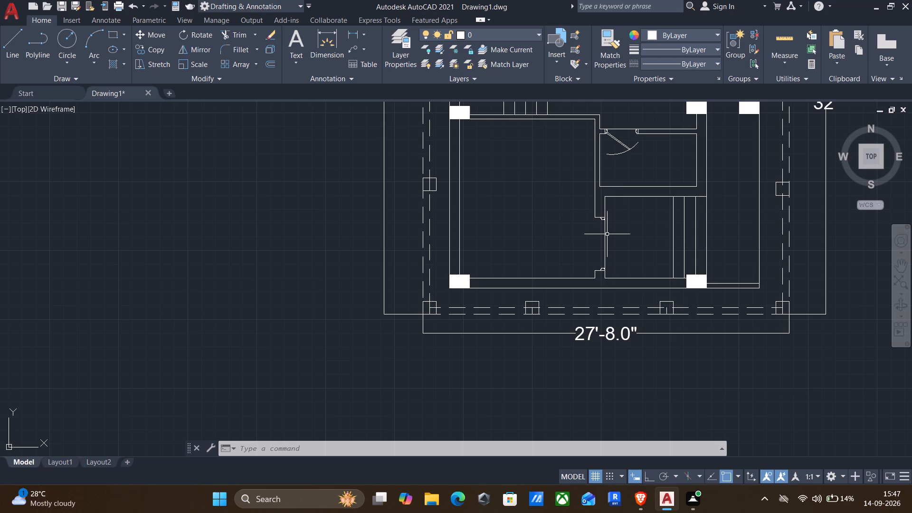
{"action": "key", "text": "l"}
{"action": "key", "text": "Return"}
{"action": "scroll", "coordinate": [592, 274], "scroll_direction": "up", "scroll_amount": 3}
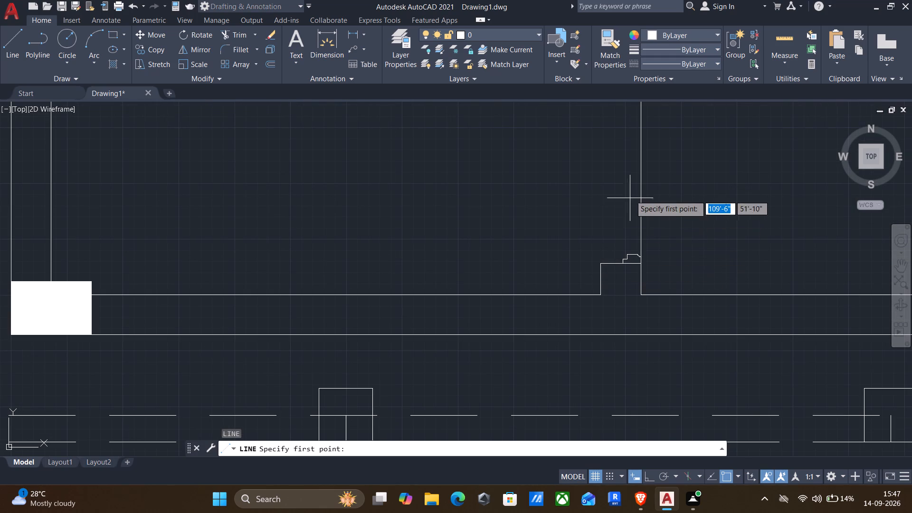
{"action": "left_click", "coordinate": [644, 154]}
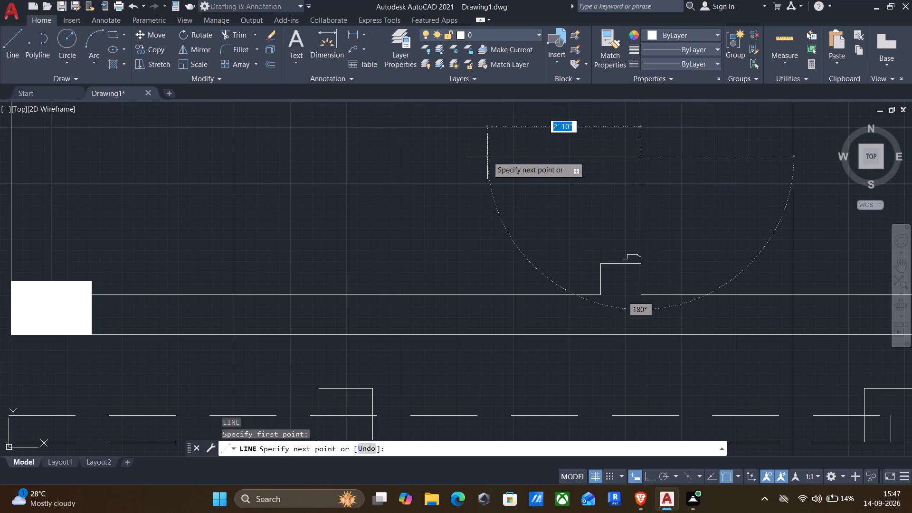
{"action": "key", "text": "F8"}
{"action": "left_click", "coordinate": [473, 152]}
{"action": "key", "text": "Return"}
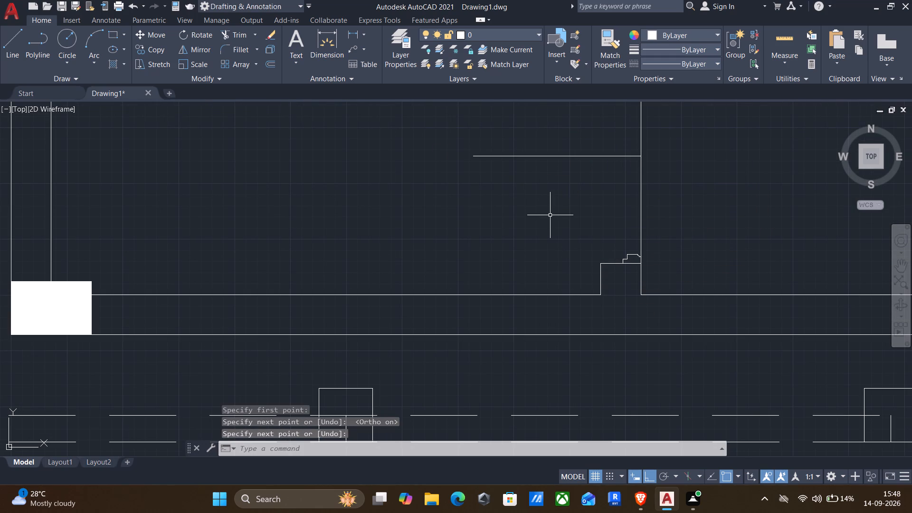
Draw a diagonal door leaf line about 2'-10" long from the lower frame profile's corner up to the horizontal line.
{"action": "scroll", "coordinate": [622, 259], "scroll_direction": "up", "scroll_amount": 2}
{"action": "key", "text": "Return"}
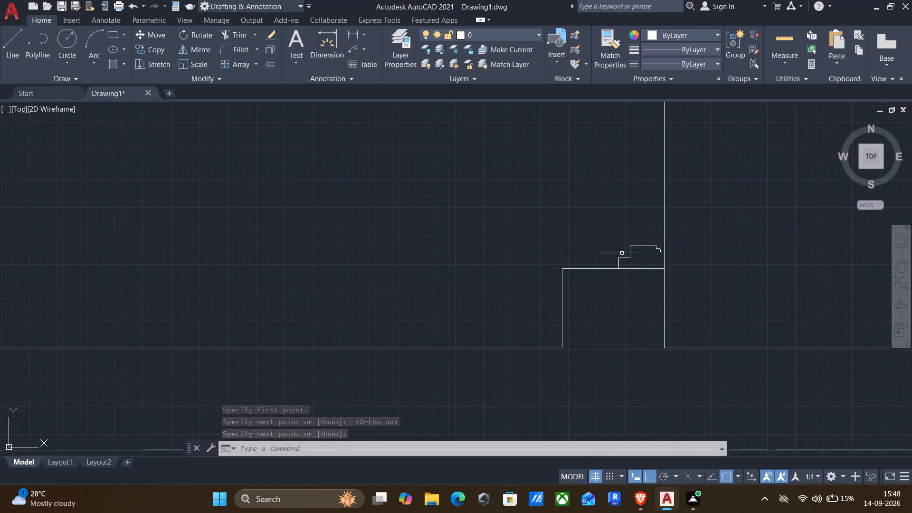
{"action": "left_click", "coordinate": [627, 256]}
{"action": "scroll", "coordinate": [536, 171], "scroll_direction": "down", "scroll_amount": 1}
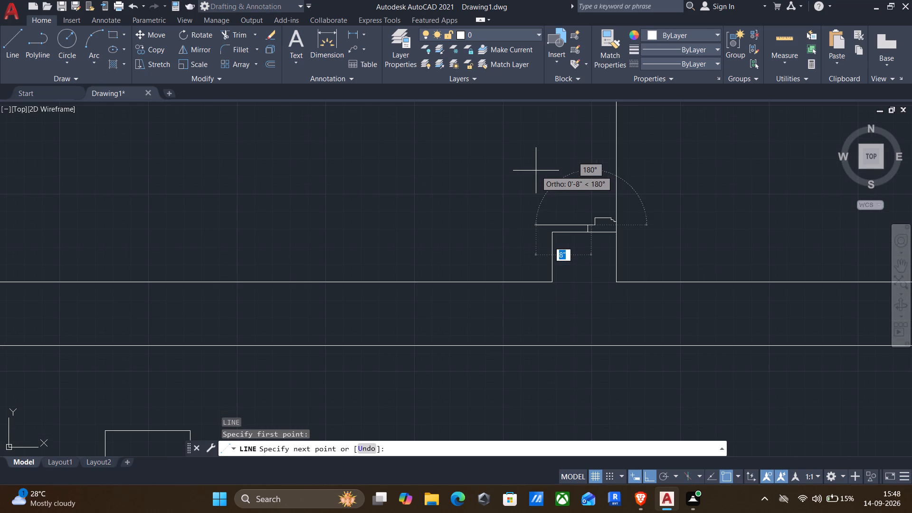
{"action": "key", "text": "F8"}
{"action": "scroll", "coordinate": [524, 148], "scroll_direction": "down", "scroll_amount": 1}
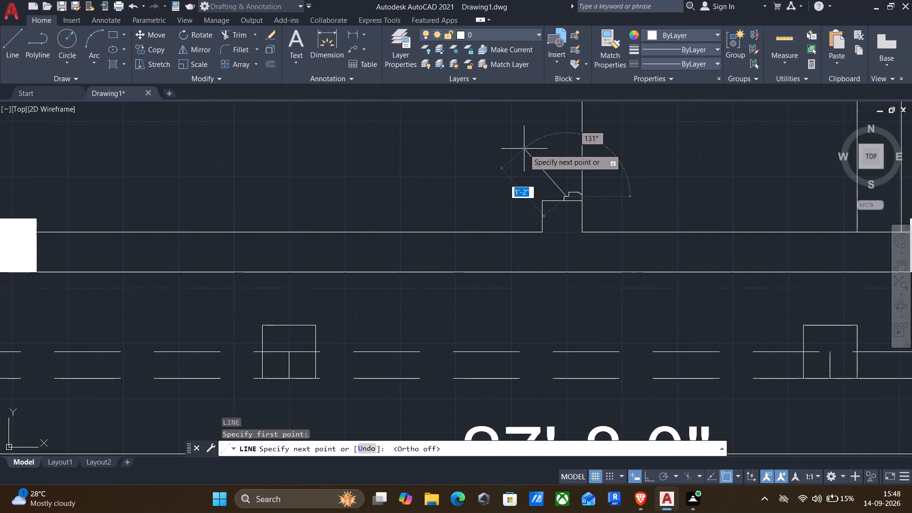
{"action": "middle_click_drag", "start_coordinate": [521, 163], "coordinate": [532, 223]}
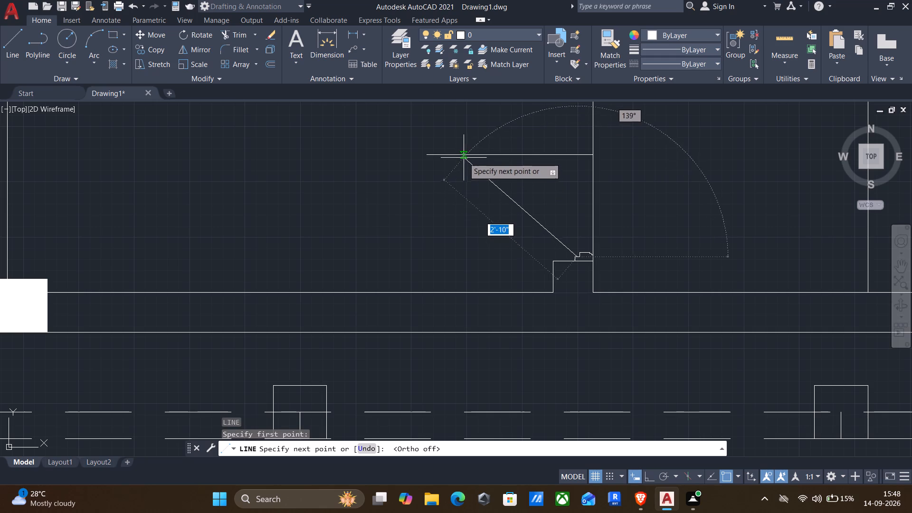
{"action": "left_click", "coordinate": [460, 155]}
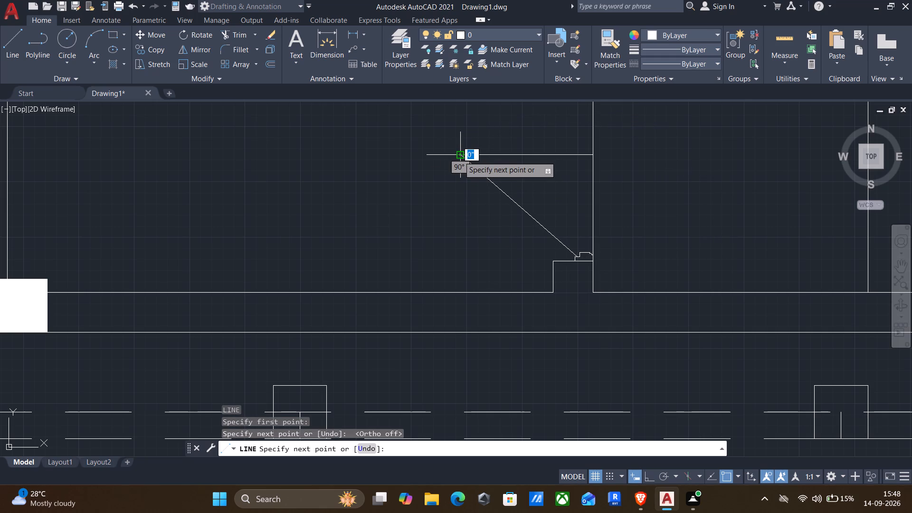
{"action": "key", "text": "Return"}
Offset the diagonal leaf line 2" toward the opening, and erase the stray wider offset copy.
{"action": "key", "text": "o"}
{"action": "key", "text": "Return"}
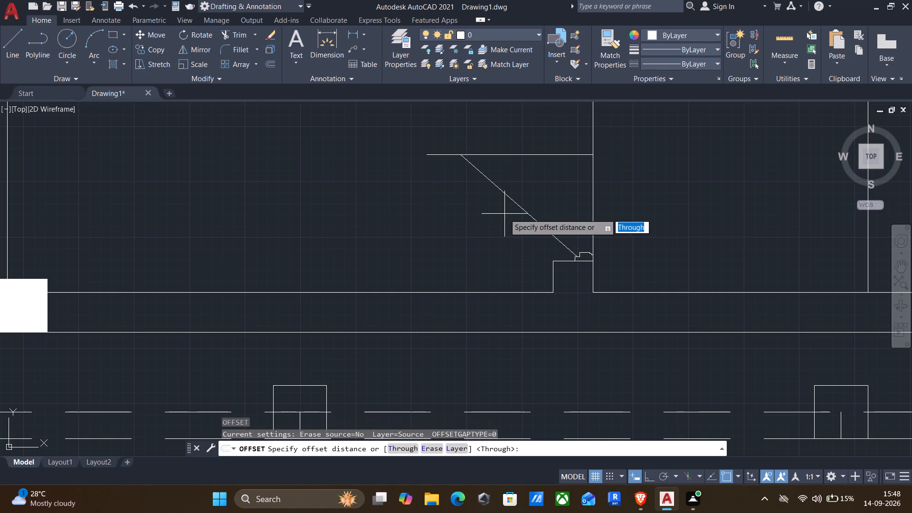
{"action": "left_click", "coordinate": [510, 212]}
{"action": "left_click", "coordinate": [522, 190]}
{"action": "left_click_drag", "start_coordinate": [517, 204], "coordinate": [518, 199]}
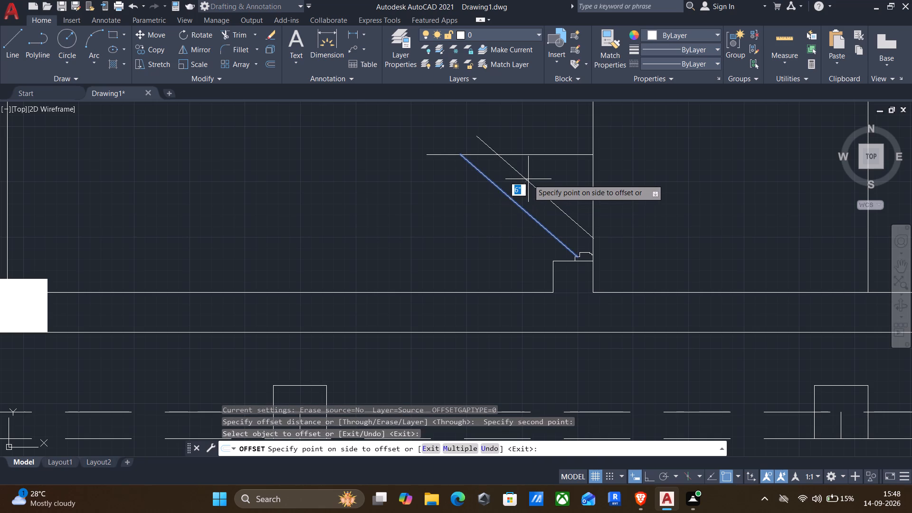
{"action": "type", "text": "2\""}
{"action": "left_click", "coordinate": [528, 179]}
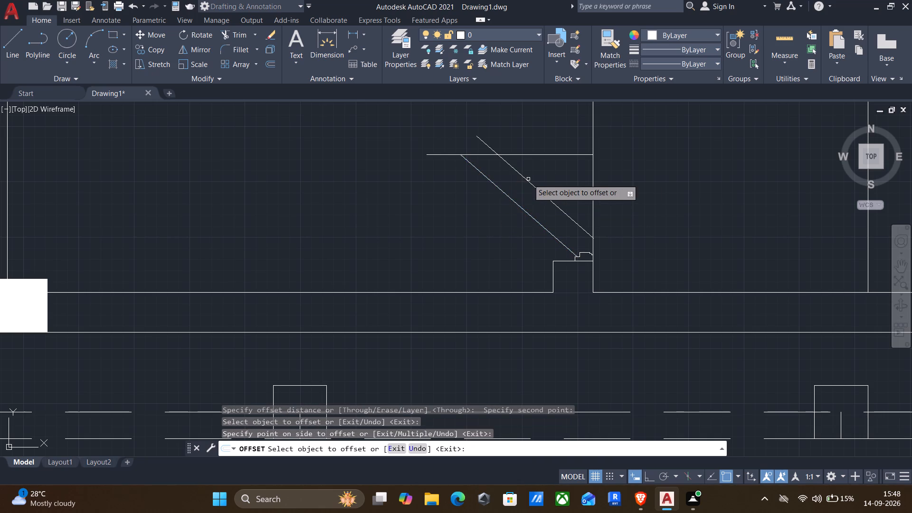
{"action": "left_click", "coordinate": [514, 199]}
{"action": "type", "text": "2\""}
{"action": "key", "text": "Return"}
{"action": "key", "text": "Escape"}
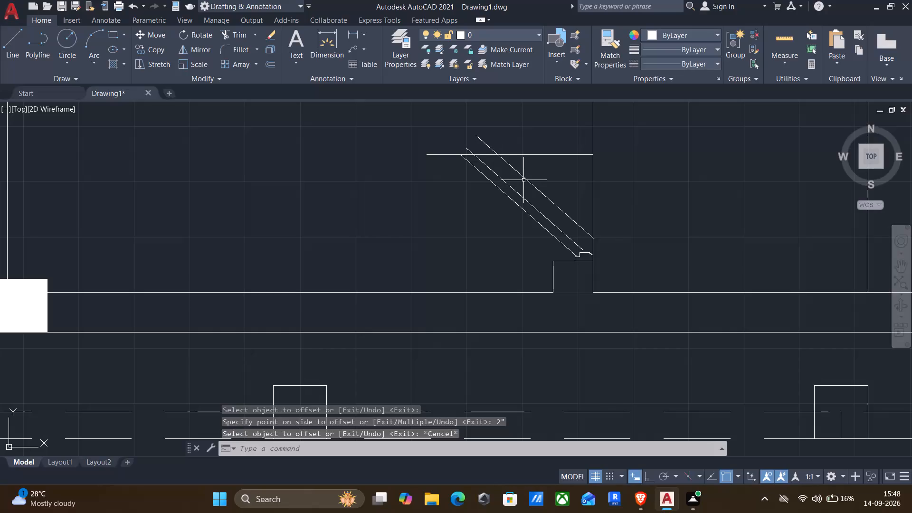
{"action": "left_click", "coordinate": [524, 180]}
{"action": "key", "text": "Delete"}
Trim the end of the offset leaf line that extends above the horizontal line.
{"action": "key", "text": "t"}
{"action": "key", "text": "r"}
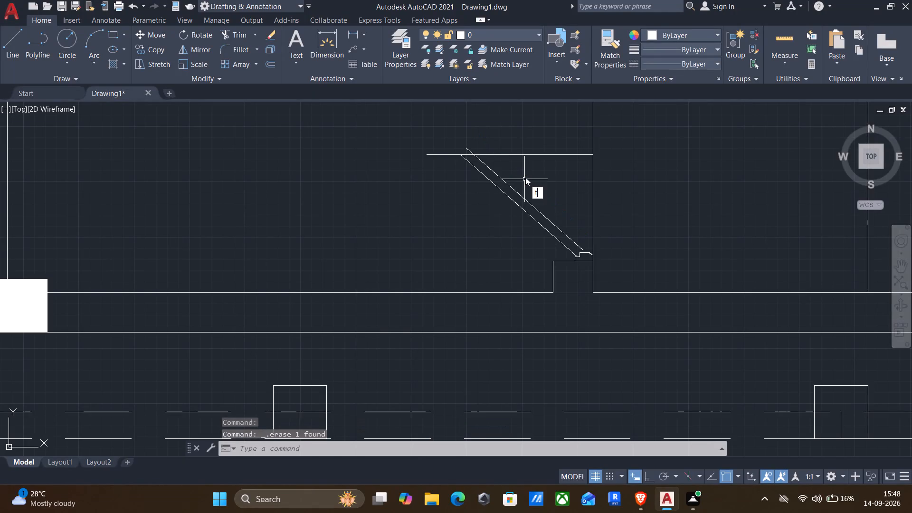
{"action": "key", "text": "Return"}
{"action": "scroll", "coordinate": [468, 152], "scroll_direction": "up", "scroll_amount": 2}
{"action": "left_click", "coordinate": [468, 152]}
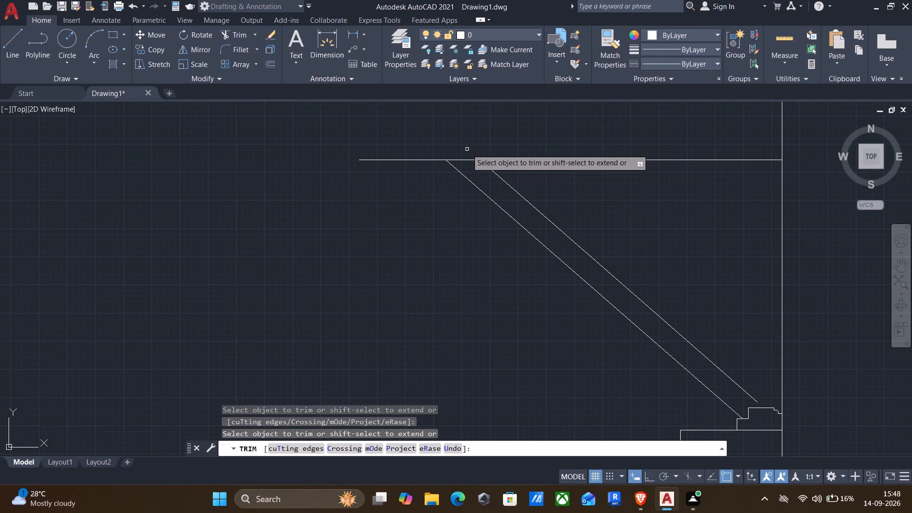
{"action": "scroll", "coordinate": [467, 147], "scroll_direction": "down", "scroll_amount": 2}
{"action": "key", "text": "Escape"}
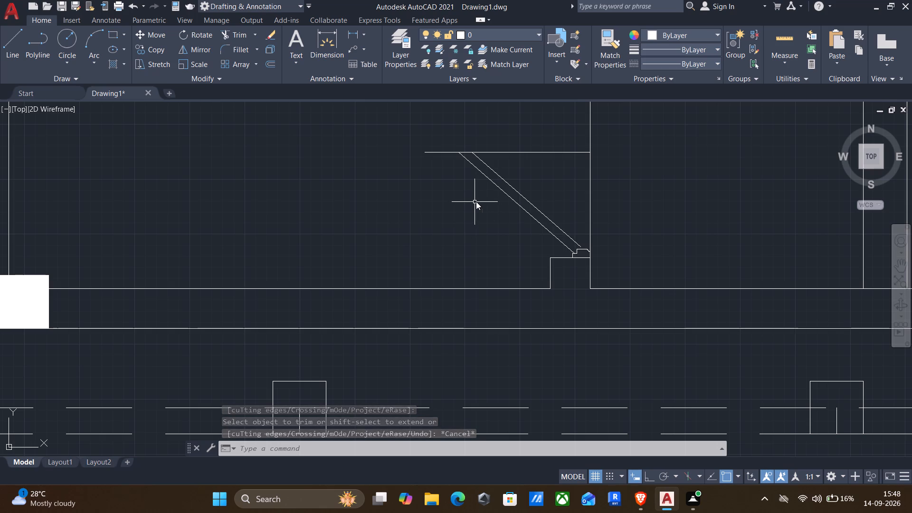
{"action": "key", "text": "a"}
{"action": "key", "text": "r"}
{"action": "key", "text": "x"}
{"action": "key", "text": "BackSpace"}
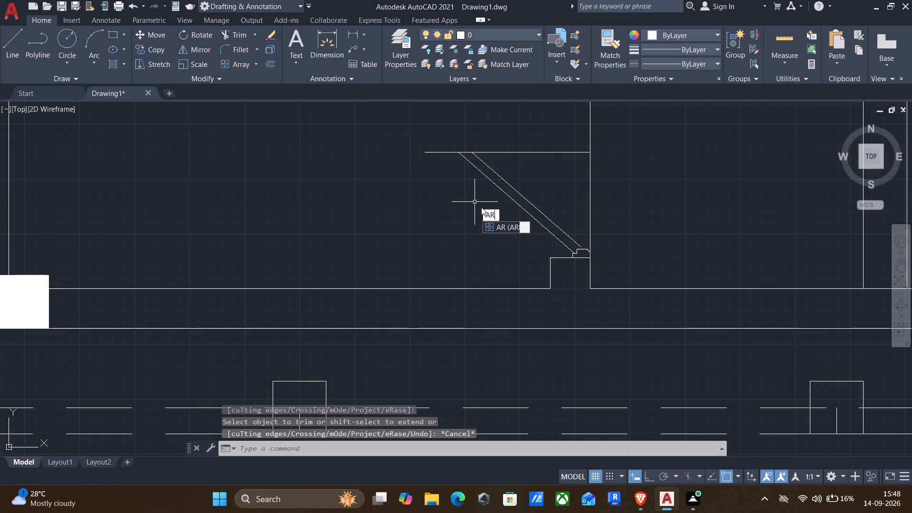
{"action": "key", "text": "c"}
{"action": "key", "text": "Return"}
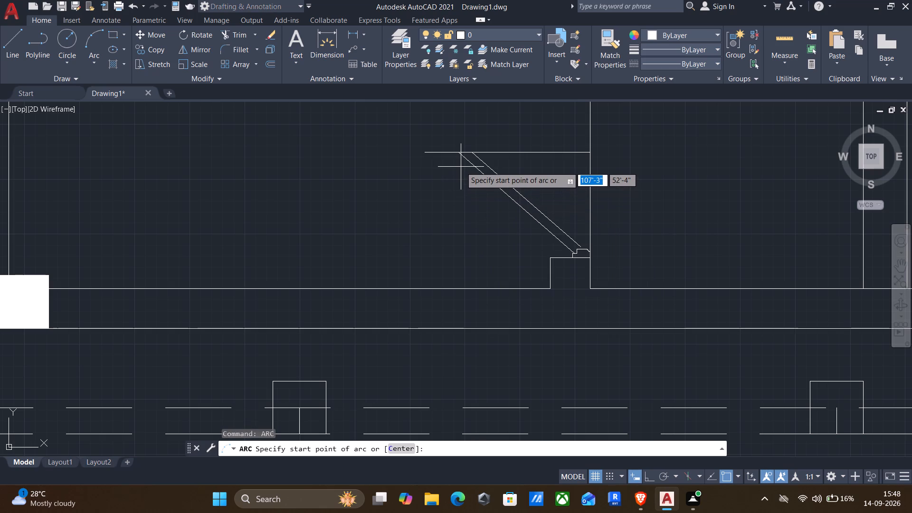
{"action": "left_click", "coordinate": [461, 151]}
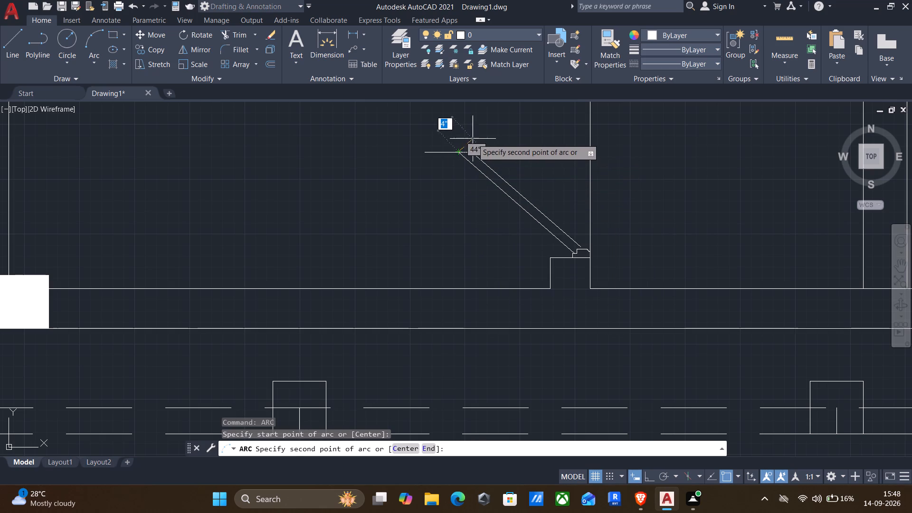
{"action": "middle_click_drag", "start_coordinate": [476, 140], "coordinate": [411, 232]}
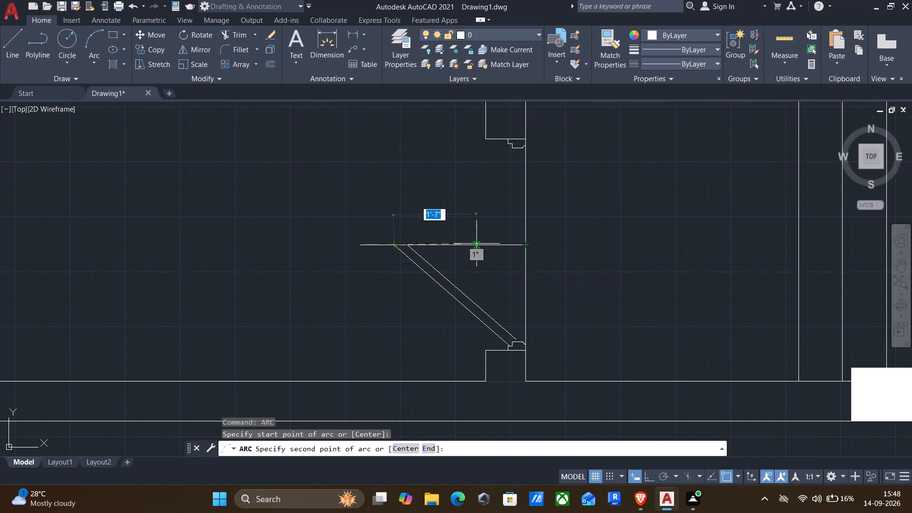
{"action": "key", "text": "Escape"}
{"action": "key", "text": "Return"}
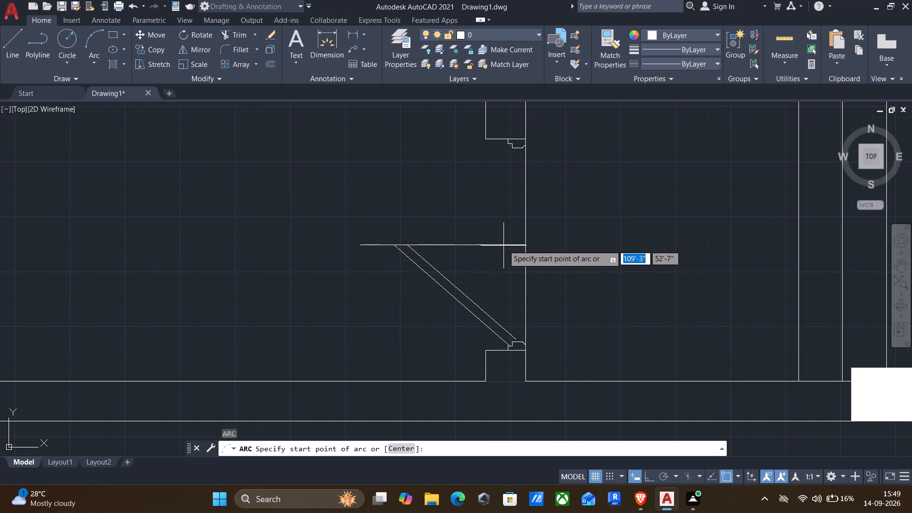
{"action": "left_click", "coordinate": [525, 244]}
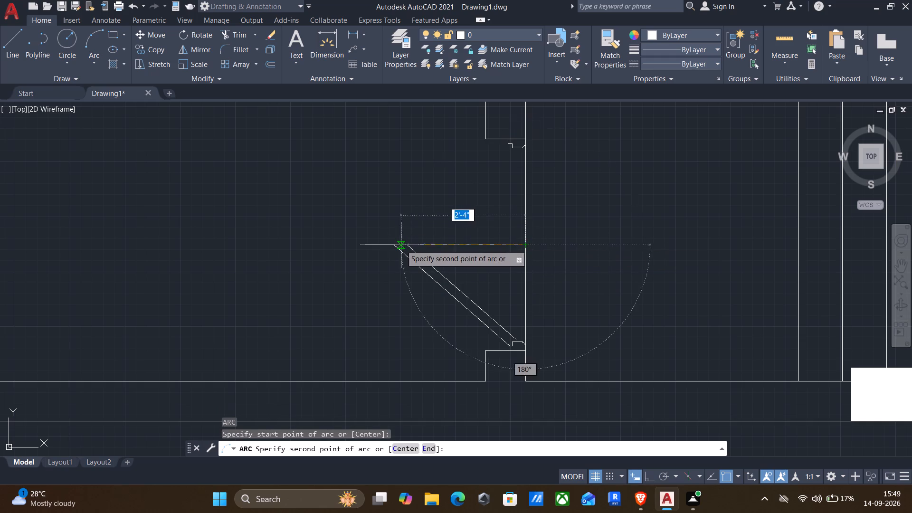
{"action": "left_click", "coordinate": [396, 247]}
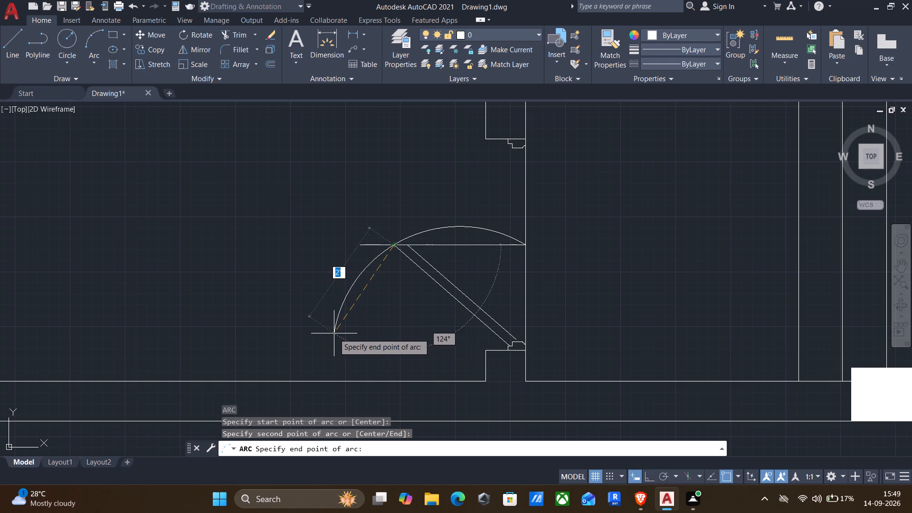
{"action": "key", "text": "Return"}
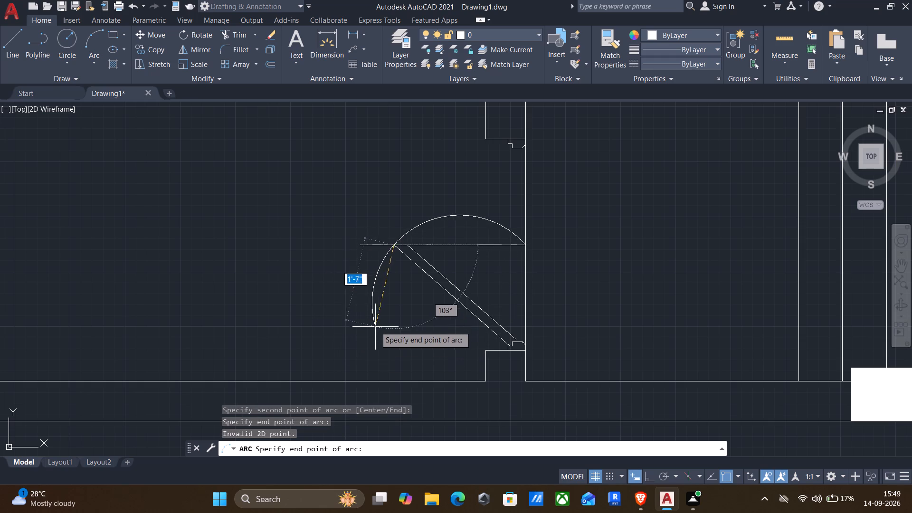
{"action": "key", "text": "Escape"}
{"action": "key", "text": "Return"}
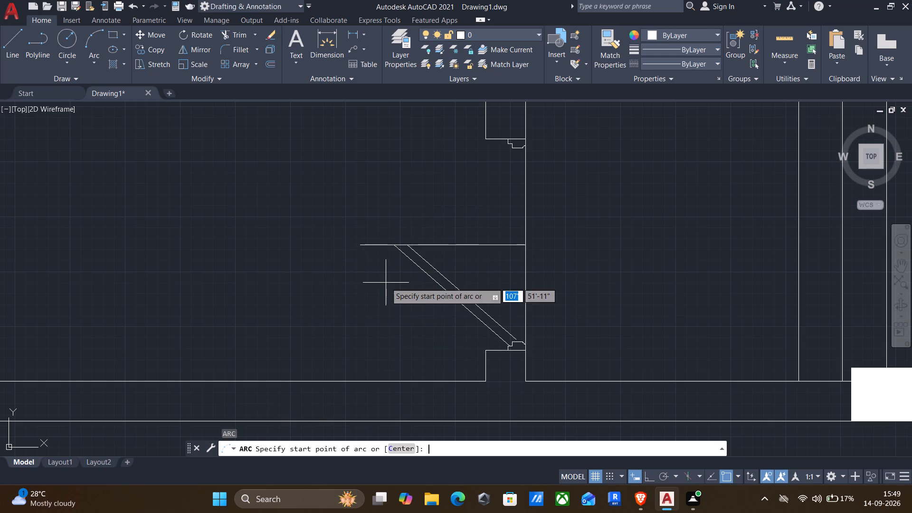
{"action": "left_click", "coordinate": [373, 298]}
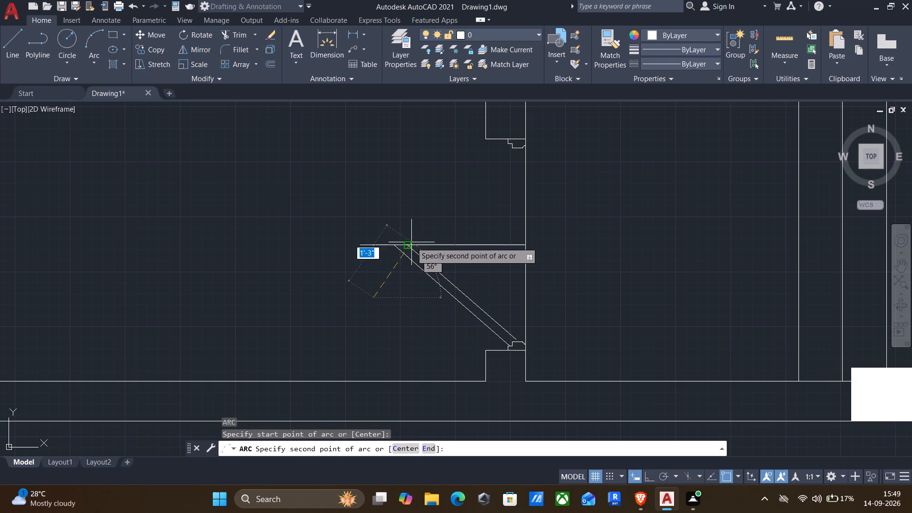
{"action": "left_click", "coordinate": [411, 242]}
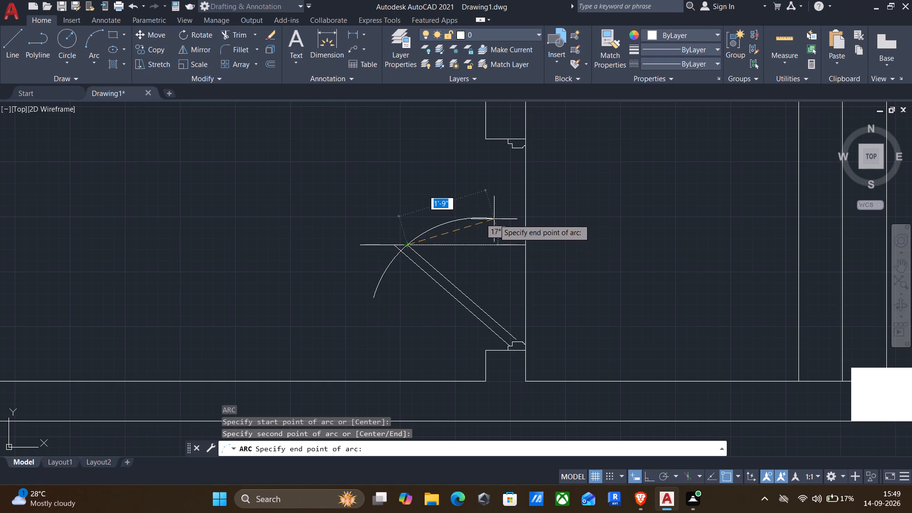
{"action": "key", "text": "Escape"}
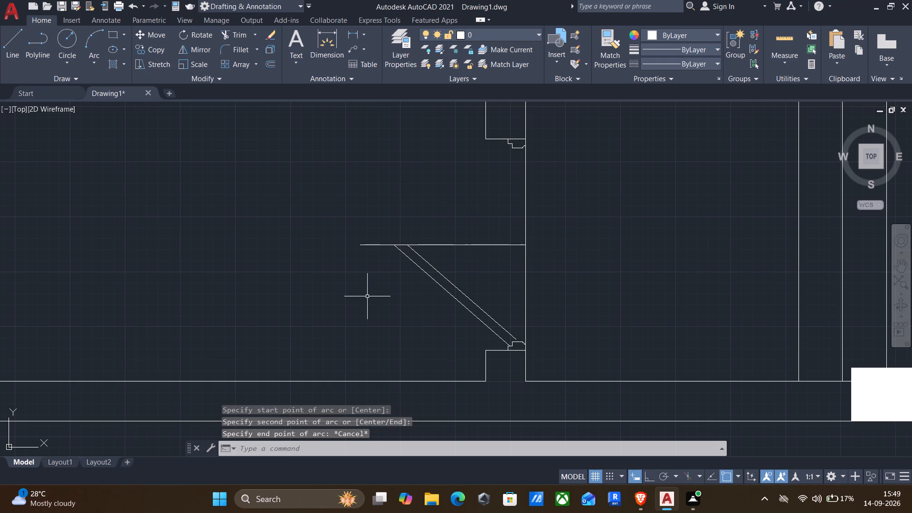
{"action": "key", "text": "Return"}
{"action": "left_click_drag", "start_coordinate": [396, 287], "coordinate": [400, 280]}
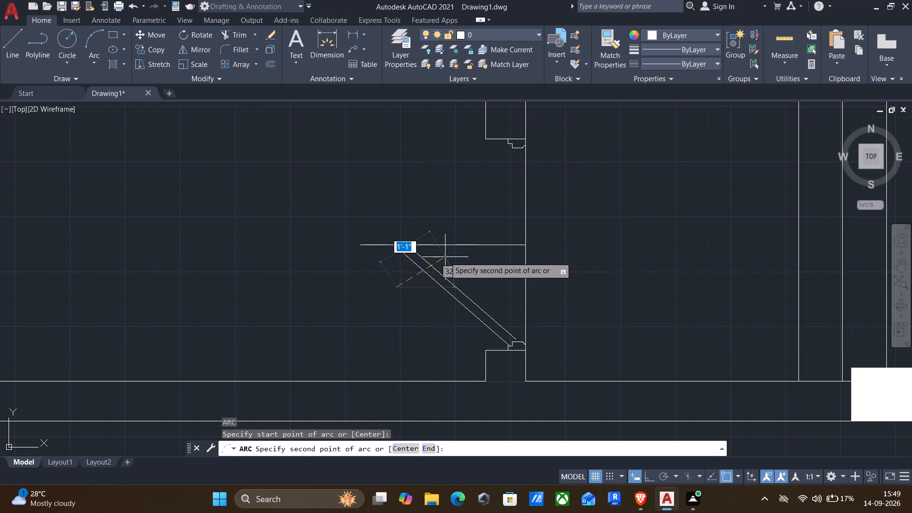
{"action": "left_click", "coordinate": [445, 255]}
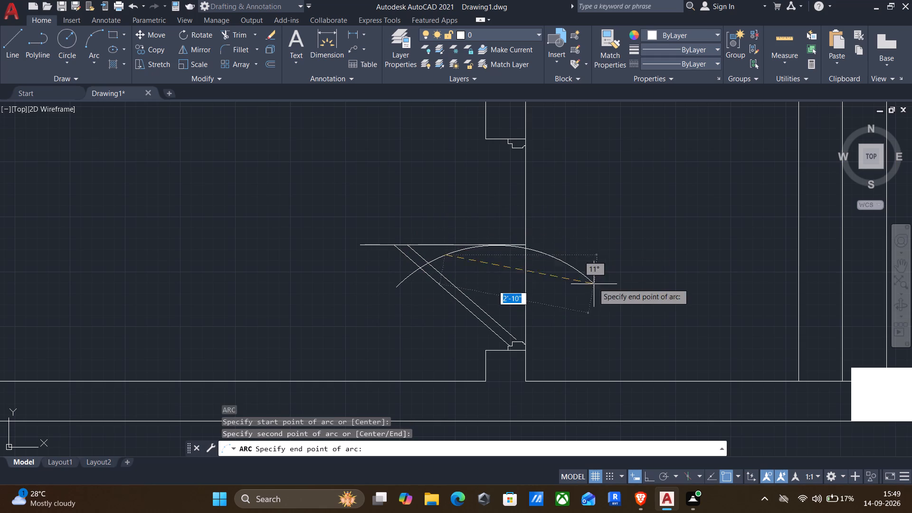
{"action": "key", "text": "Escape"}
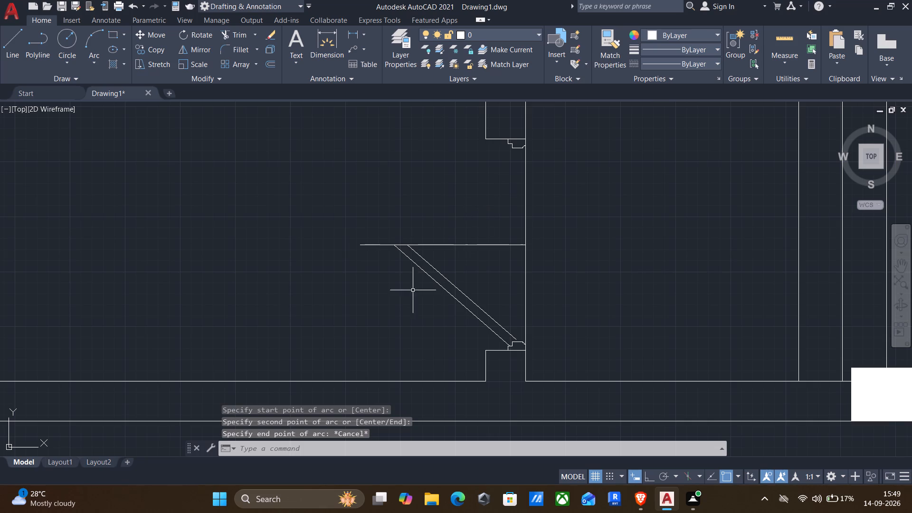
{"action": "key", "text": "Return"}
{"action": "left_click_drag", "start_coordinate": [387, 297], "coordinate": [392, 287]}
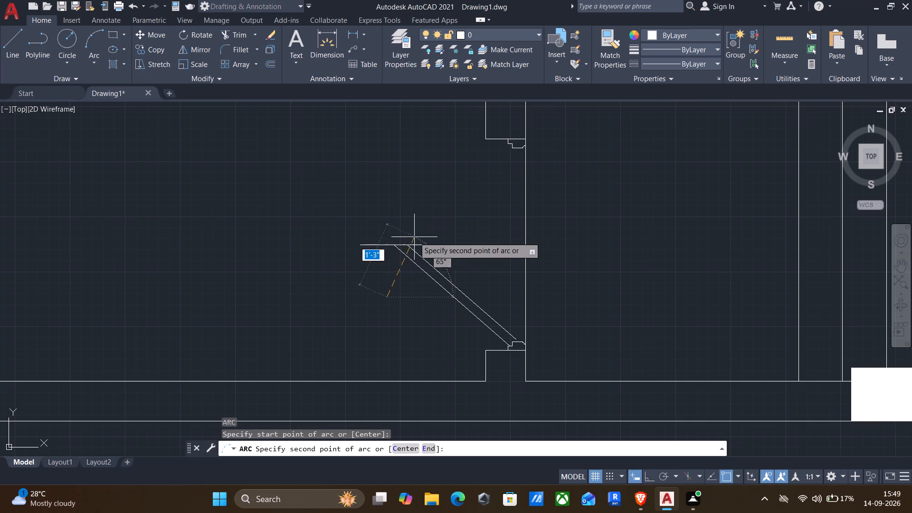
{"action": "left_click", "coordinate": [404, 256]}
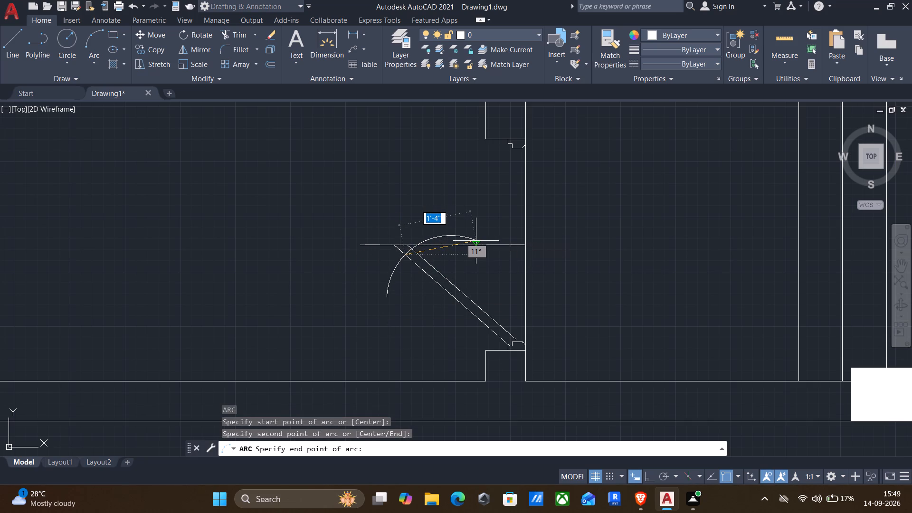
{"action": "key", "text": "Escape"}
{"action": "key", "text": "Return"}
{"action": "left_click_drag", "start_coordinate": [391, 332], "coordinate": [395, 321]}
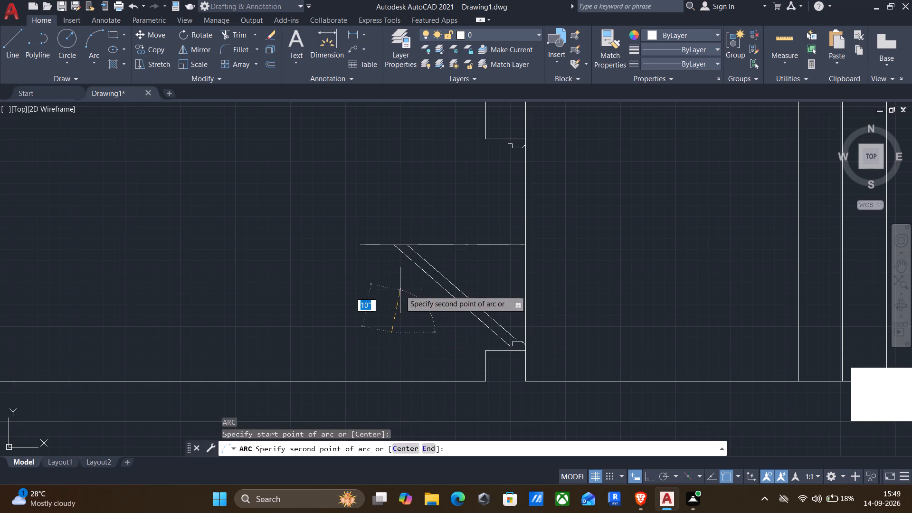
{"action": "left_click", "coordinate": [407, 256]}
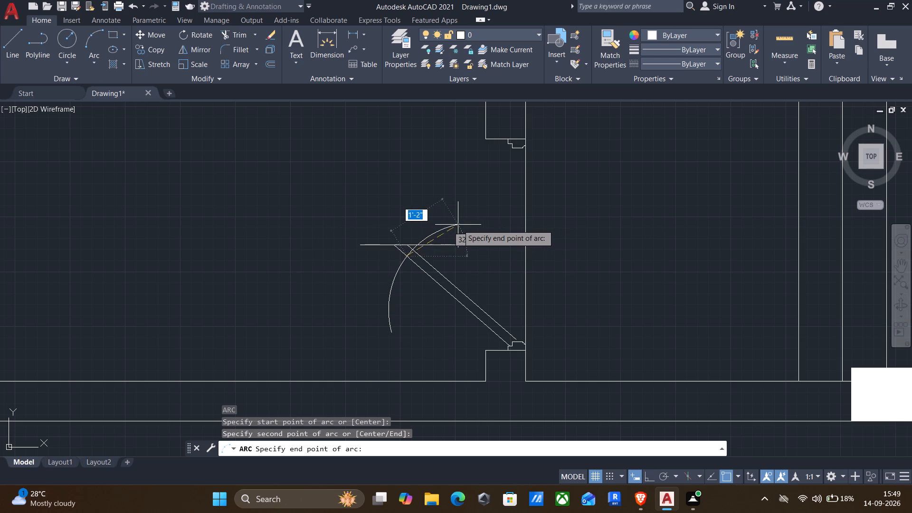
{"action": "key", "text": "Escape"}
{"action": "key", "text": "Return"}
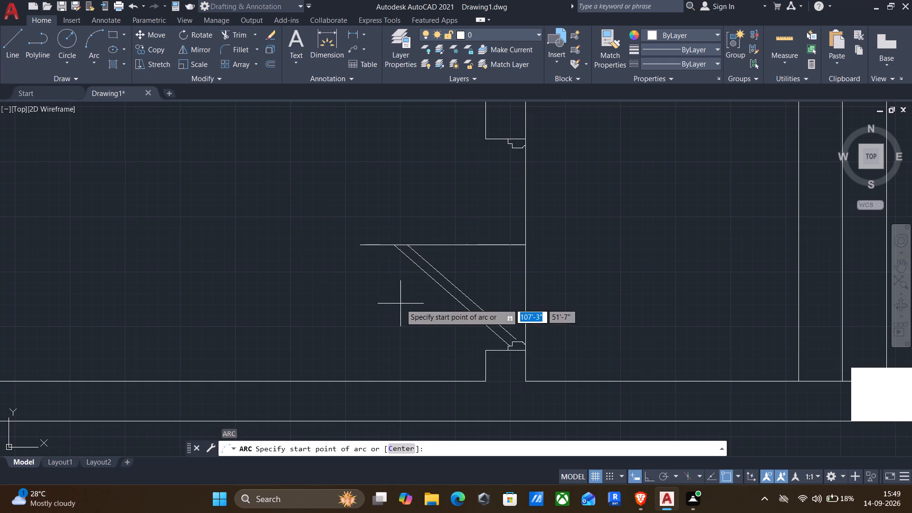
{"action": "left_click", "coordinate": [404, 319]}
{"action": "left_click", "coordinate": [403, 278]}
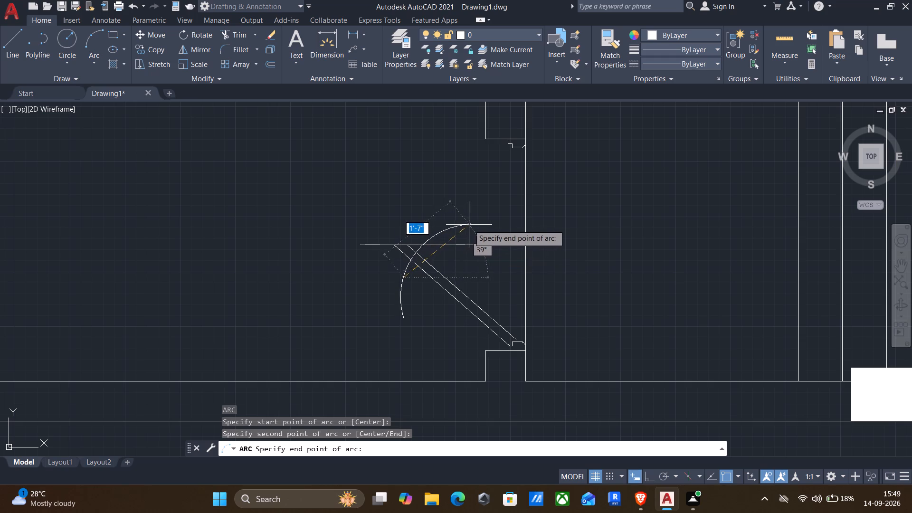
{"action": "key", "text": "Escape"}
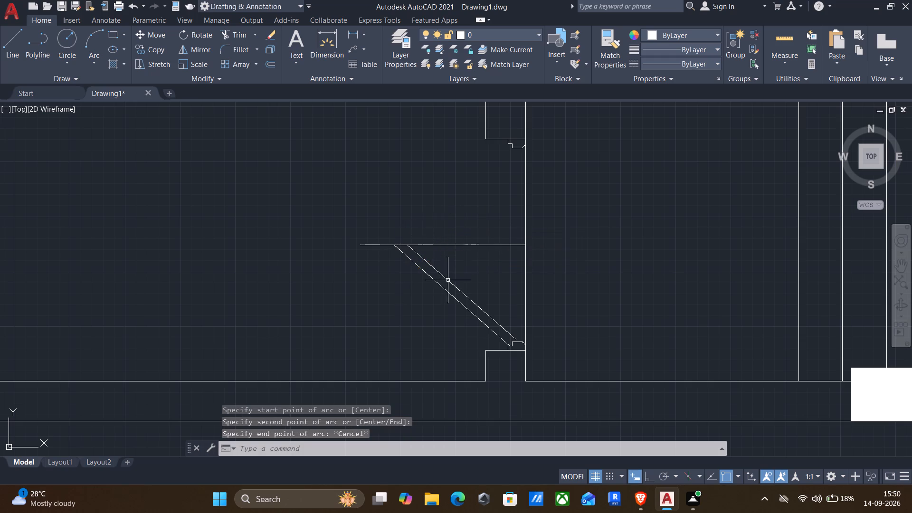
Draw a three-point swing arc across both diagonal leaf lines, ending just above the horizontal line in the lower room's door opening.
{"action": "key", "text": "Return"}
{"action": "left_click_drag", "start_coordinate": [421, 311], "coordinate": [426, 300]}
{"action": "left_click", "coordinate": [439, 264]}
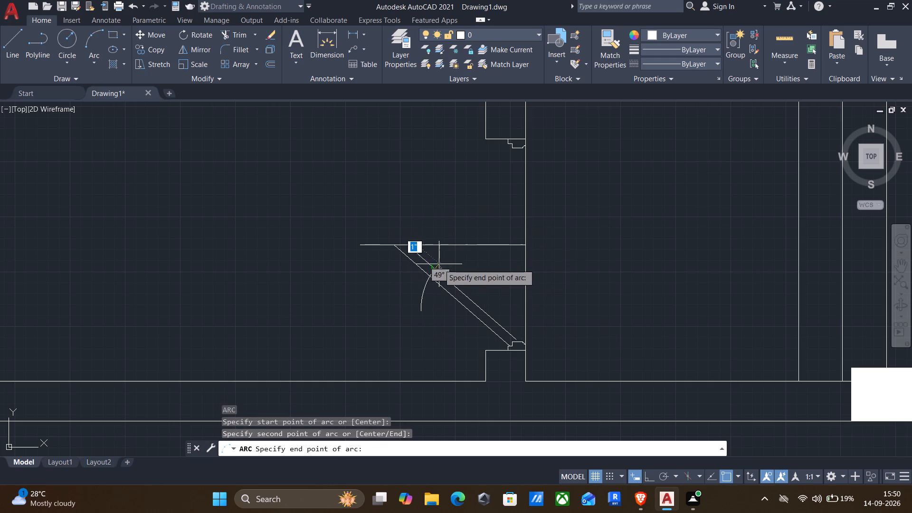
{"action": "left_click", "coordinate": [480, 238]}
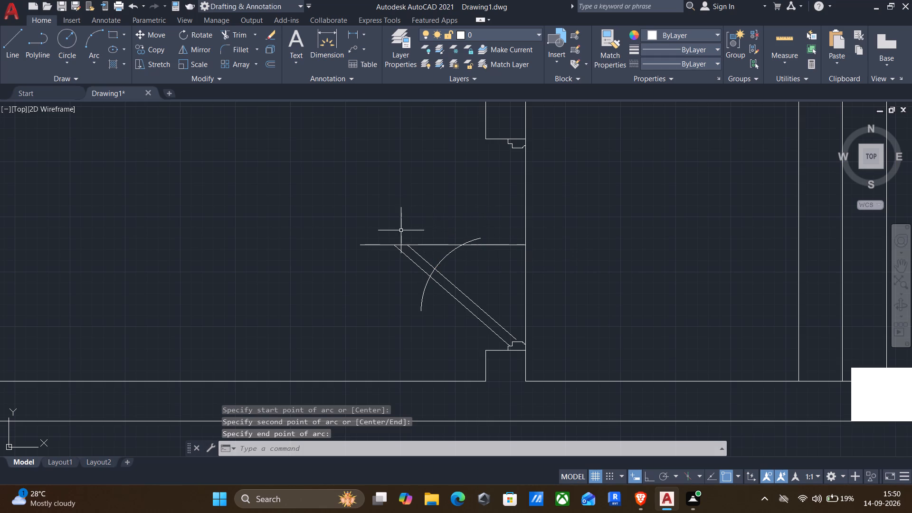
Trim the two leaf lines and the horizontal line where they extend beyond the outside of the swing arc.
{"action": "type", "text": "tr"}
{"action": "key", "text": "Return"}
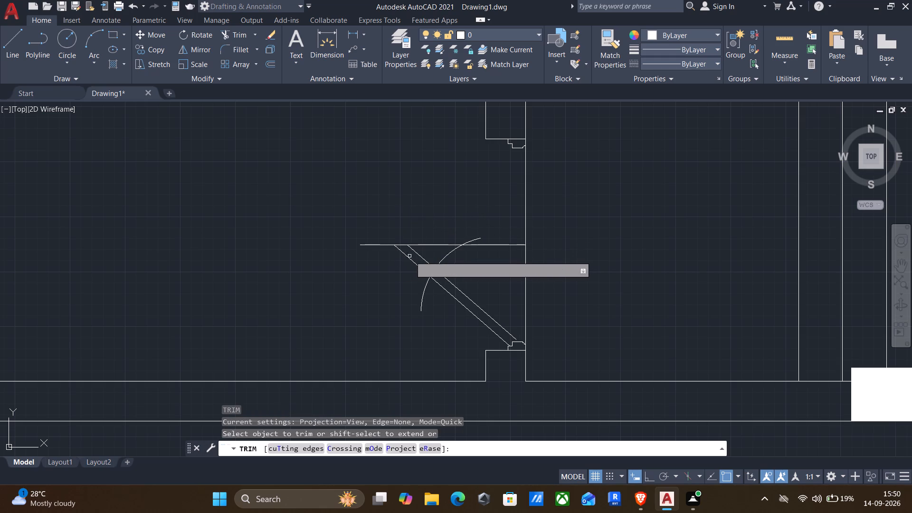
{"action": "left_click_drag", "start_coordinate": [423, 252], "coordinate": [390, 277]}
{"action": "left_click_drag", "start_coordinate": [400, 250], "coordinate": [403, 210]}
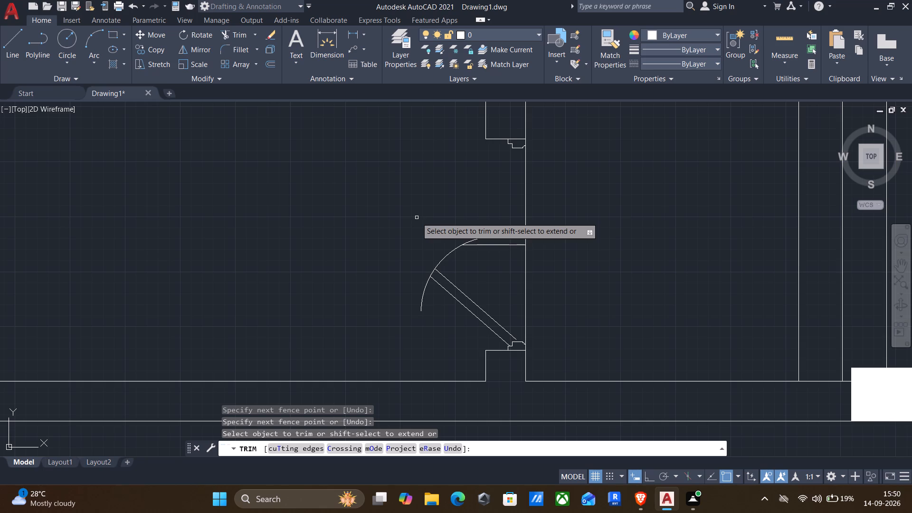
{"action": "key", "text": "Escape"}
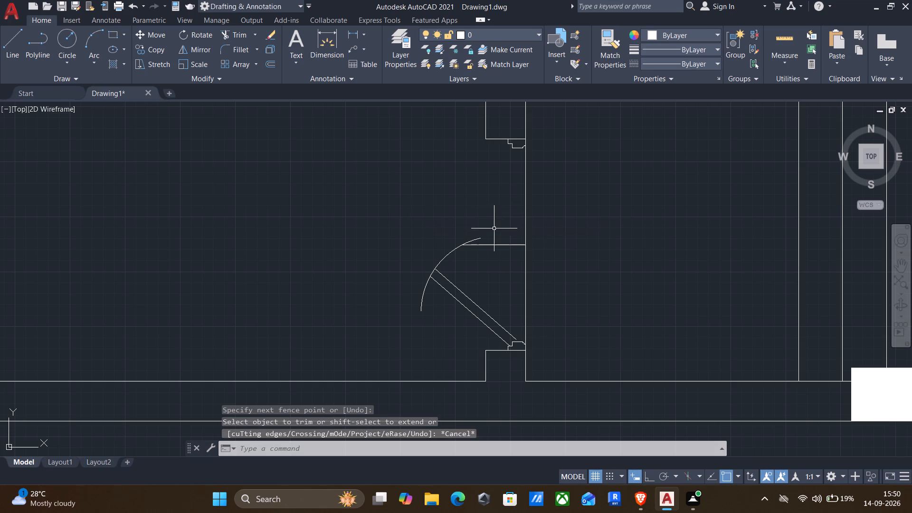
Mirror the swing arc and leaf lines about the horizontal line midway across the opening, keeping the originals.
{"action": "left_click", "coordinate": [360, 180]}
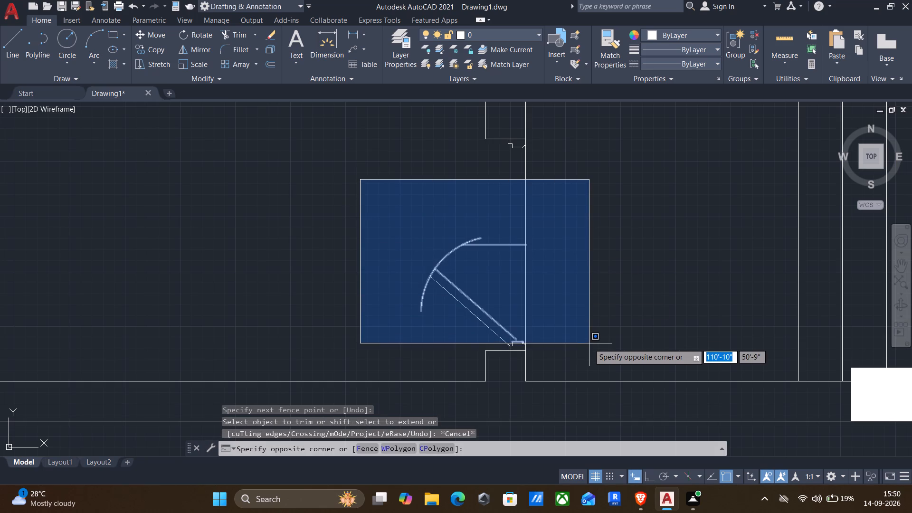
{"action": "scroll", "coordinate": [529, 363], "scroll_direction": "up", "scroll_amount": 2}
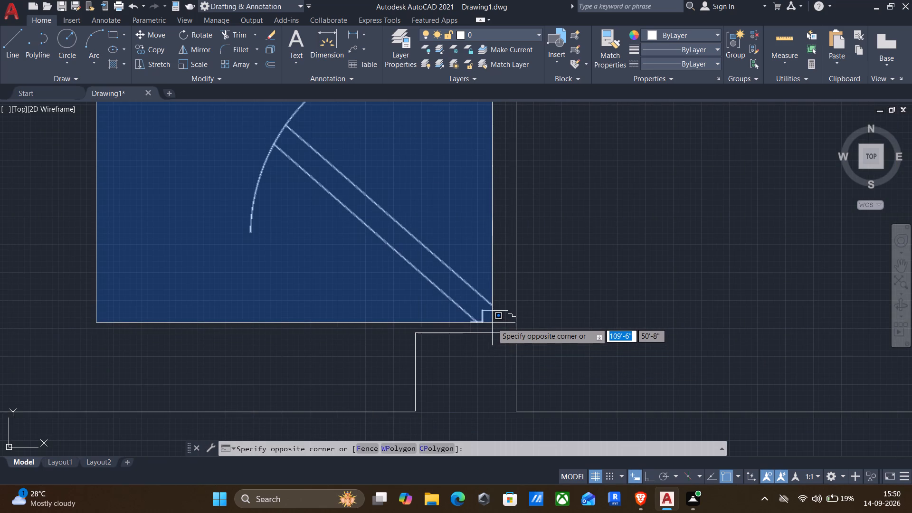
{"action": "left_click", "coordinate": [494, 331]}
{"action": "type", "text": "mi"}
{"action": "key", "text": "Return"}
{"action": "scroll", "coordinate": [477, 266], "scroll_direction": "down", "scroll_amount": 2}
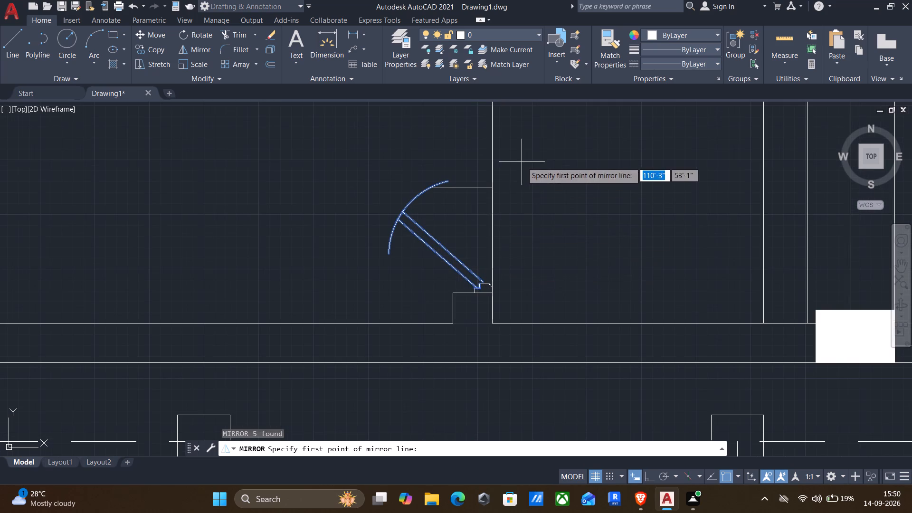
{"action": "left_click", "coordinate": [493, 189]}
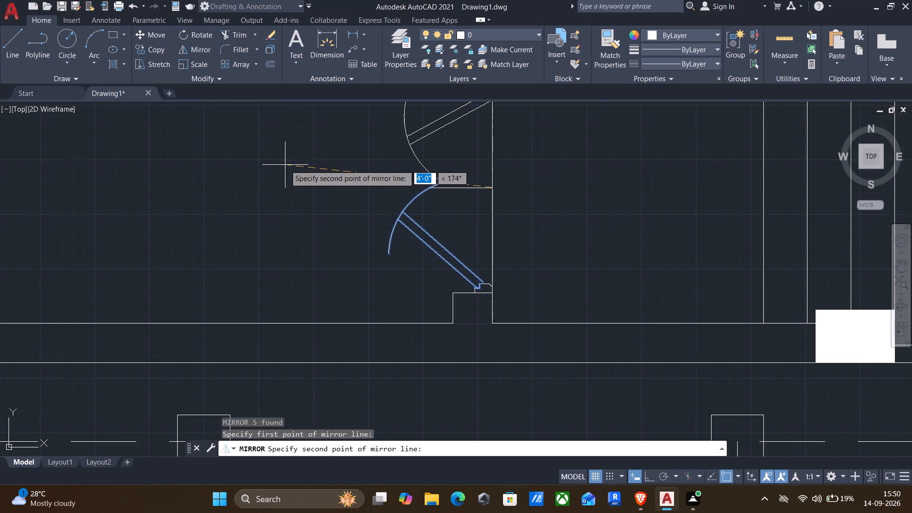
{"action": "key", "text": "F8"}
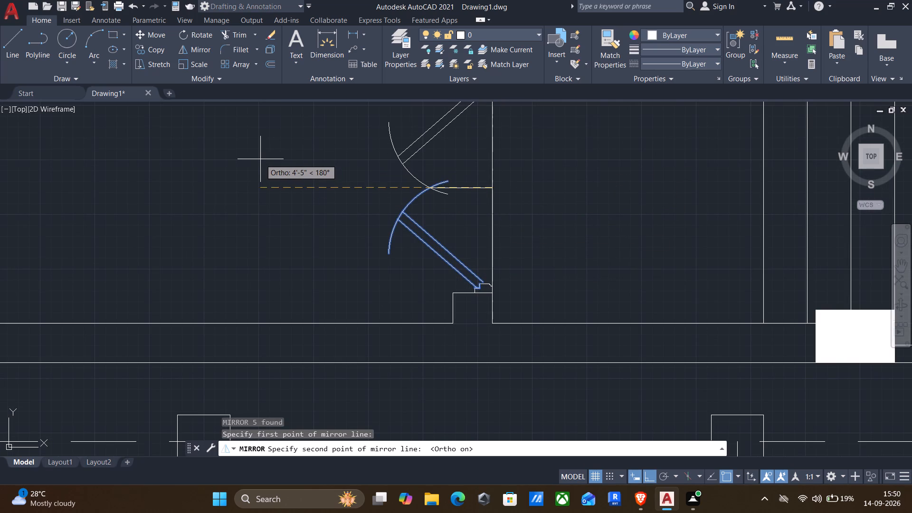
{"action": "left_click", "coordinate": [260, 159]}
{"action": "key", "text": "Return"}
Remove the horizontal guide line and trim the overlapping ends of the two swing arcs where they cross.
{"action": "type", "text": "tr"}
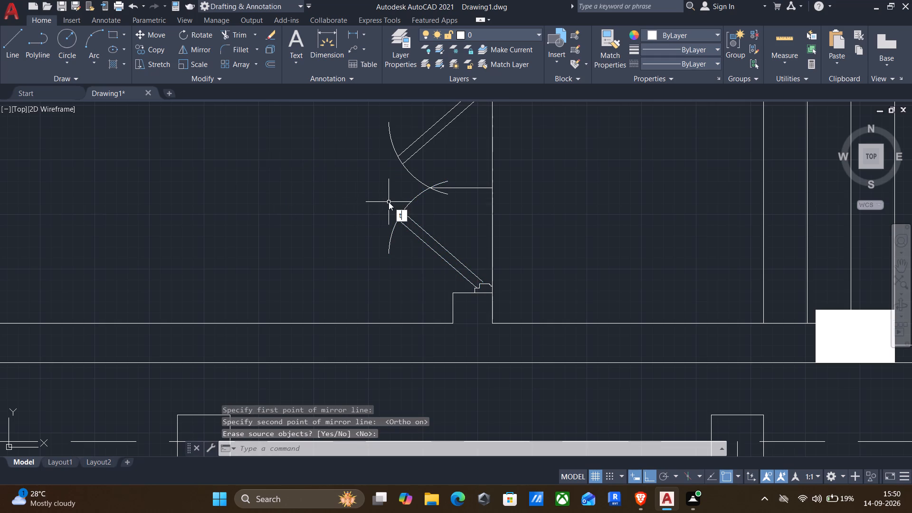
{"action": "key", "text": "Return"}
{"action": "left_click_drag", "start_coordinate": [494, 162], "coordinate": [481, 193]}
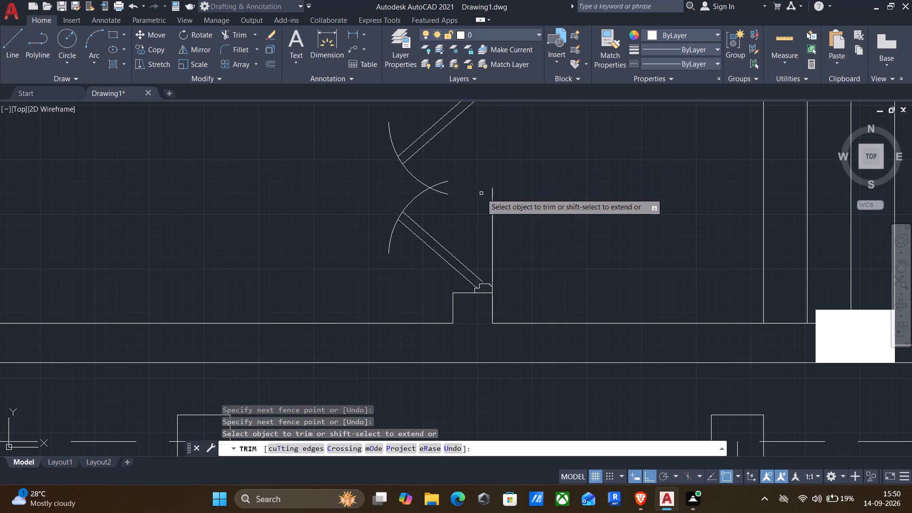
{"action": "key", "text": "ctrl+z"}
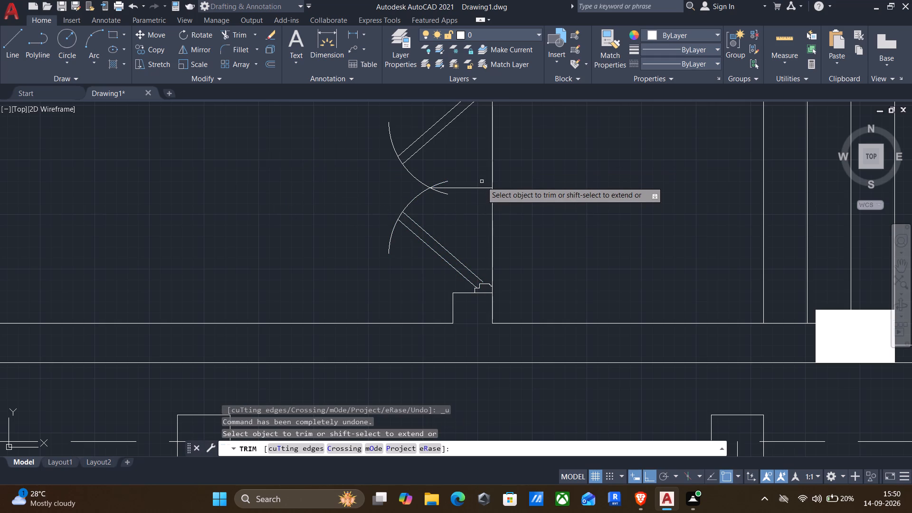
{"action": "scroll", "coordinate": [467, 204], "scroll_direction": "up", "scroll_amount": 2}
{"action": "left_click_drag", "start_coordinate": [471, 147], "coordinate": [455, 174]}
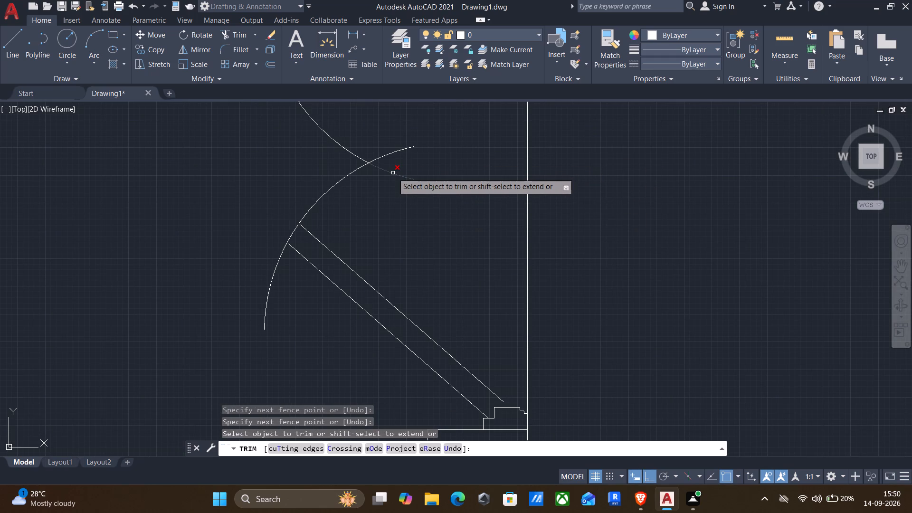
{"action": "left_click", "coordinate": [393, 173]}
{"action": "left_click_drag", "start_coordinate": [388, 151], "coordinate": [376, 171]}
{"action": "scroll", "coordinate": [377, 181], "scroll_direction": "down", "scroll_amount": 2}
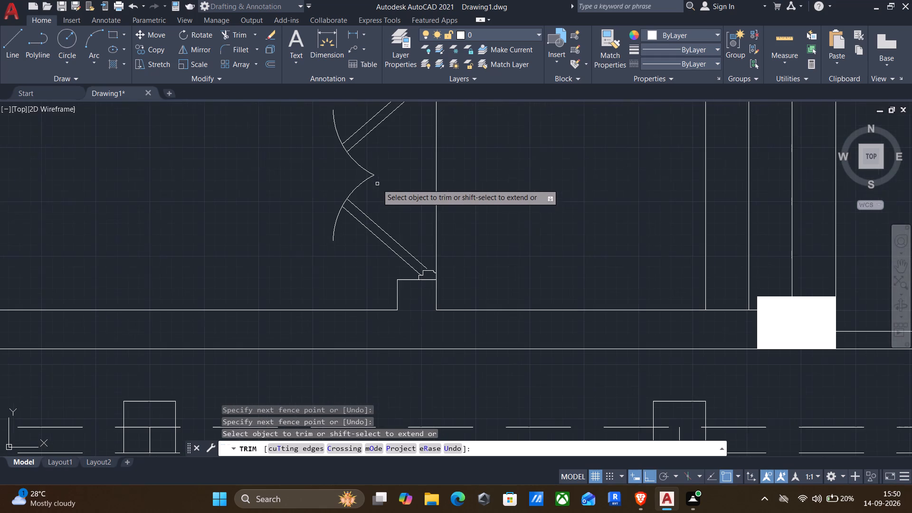
{"action": "middle_click_drag", "start_coordinate": [383, 190], "coordinate": [369, 264]}
{"action": "scroll", "coordinate": [368, 251], "scroll_direction": "down", "scroll_amount": 1}
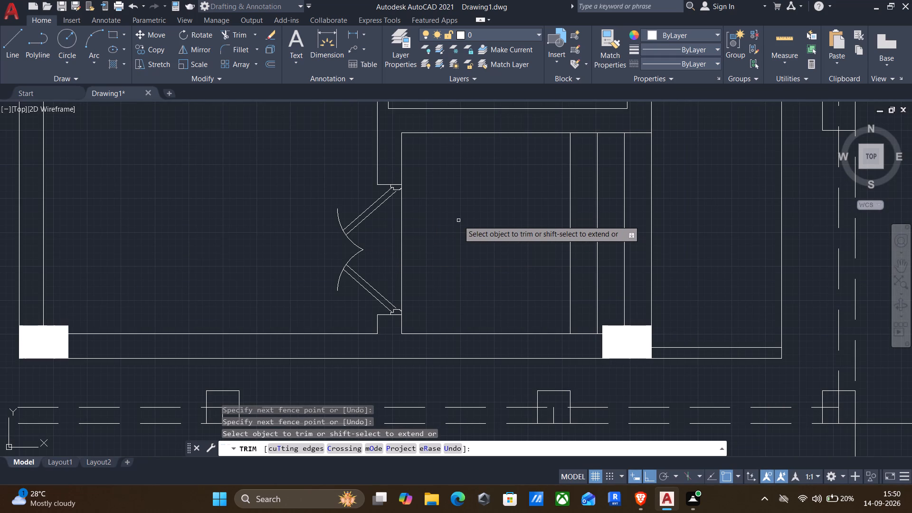
{"action": "key", "text": "Escape"}
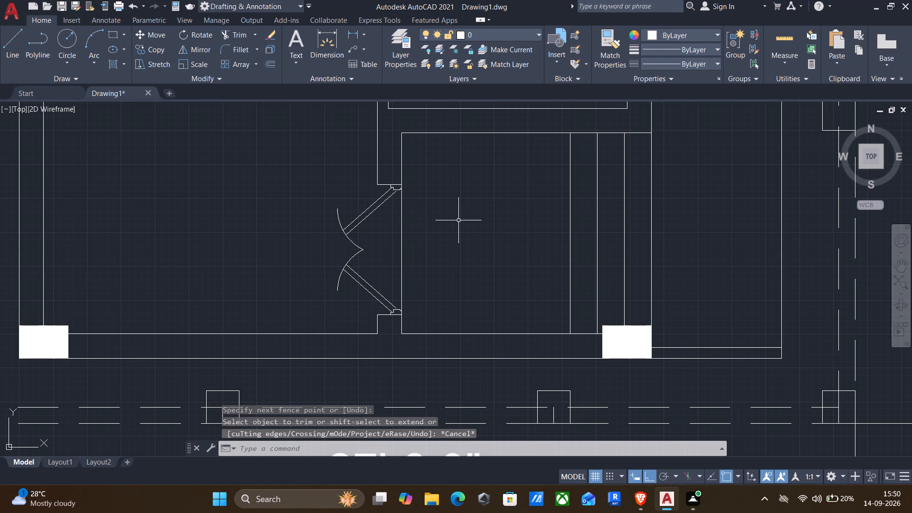
Insert the Door - Imperial block from the architectural tool palette into the empty space beside the plan.
{"action": "scroll", "coordinate": [458, 220], "scroll_direction": "down", "scroll_amount": 3}
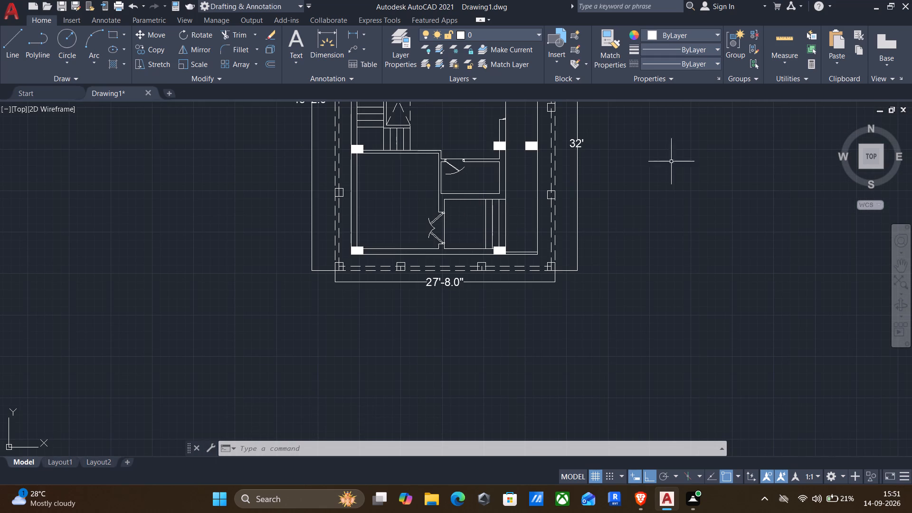
{"action": "type", "text": "too"}
{"action": "key", "text": "Return"}
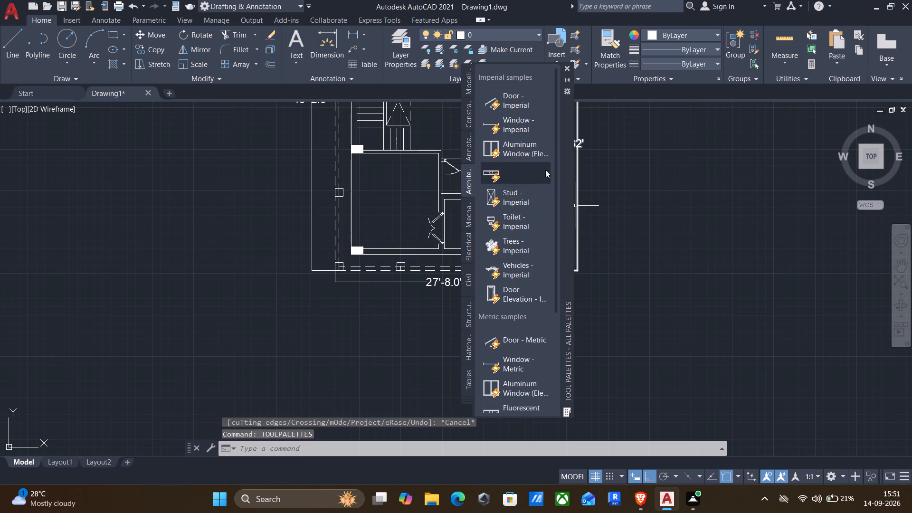
{"action": "left_click_drag", "start_coordinate": [512, 102], "coordinate": [713, 239]}
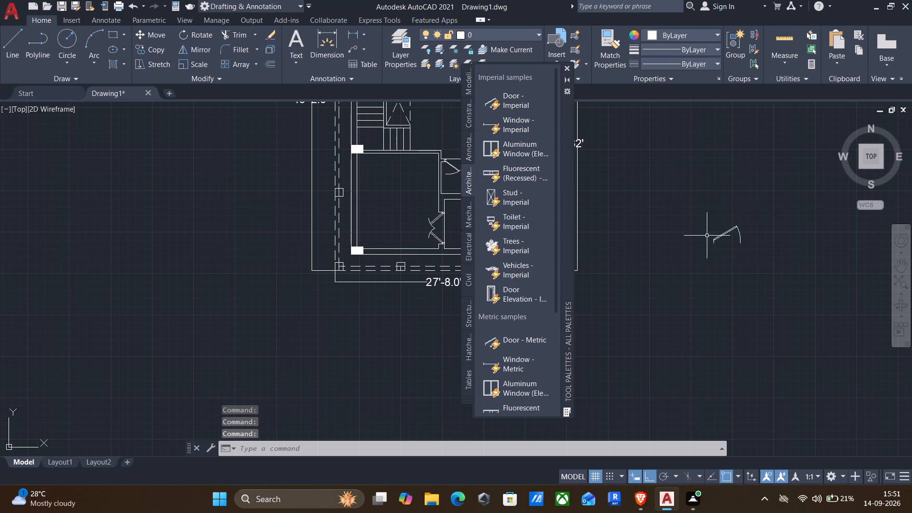
{"action": "left_click", "coordinate": [566, 70]}
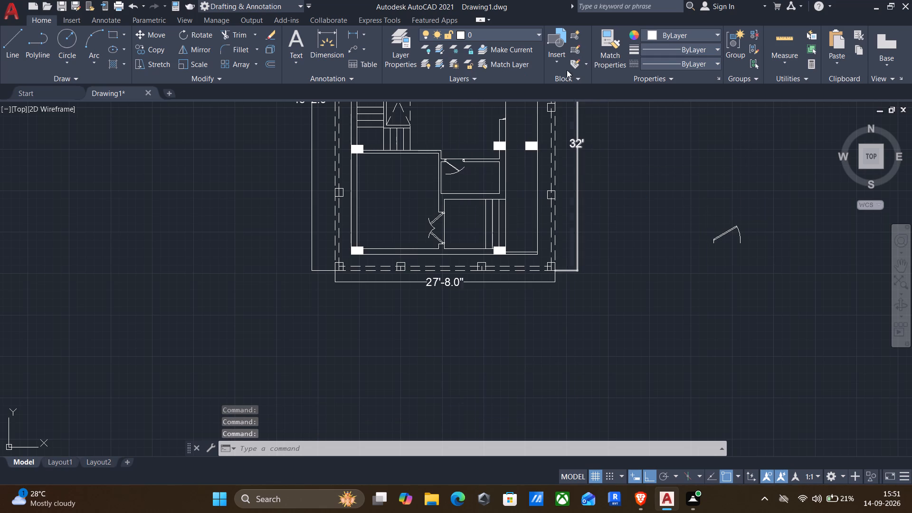
Set the inserted door block's opening angle to Open 90º.
{"action": "left_click", "coordinate": [723, 233]}
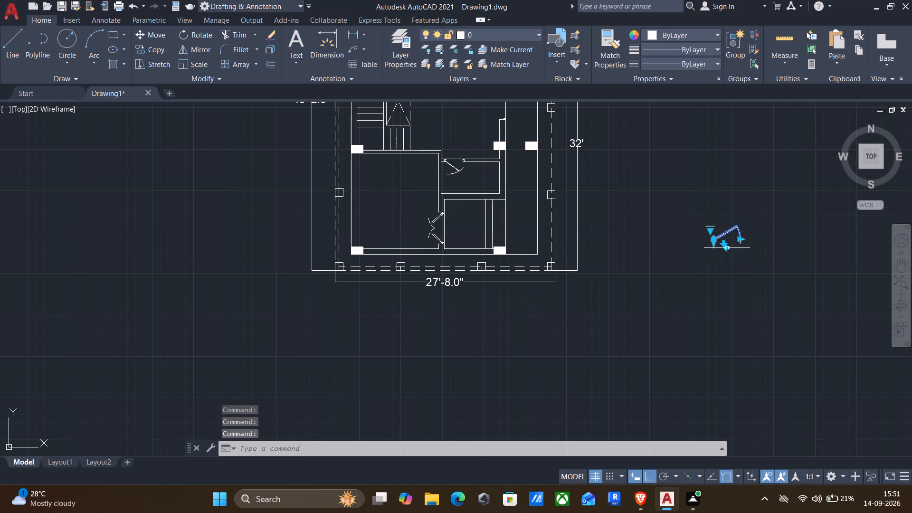
{"action": "scroll", "coordinate": [723, 249], "scroll_direction": "up", "scroll_amount": 2}
{"action": "left_click", "coordinate": [685, 199]}
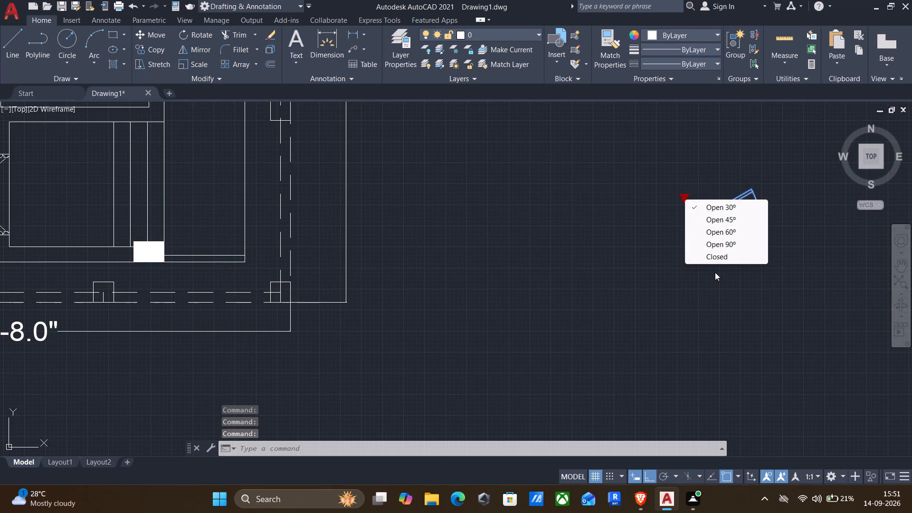
{"action": "left_click", "coordinate": [712, 242]}
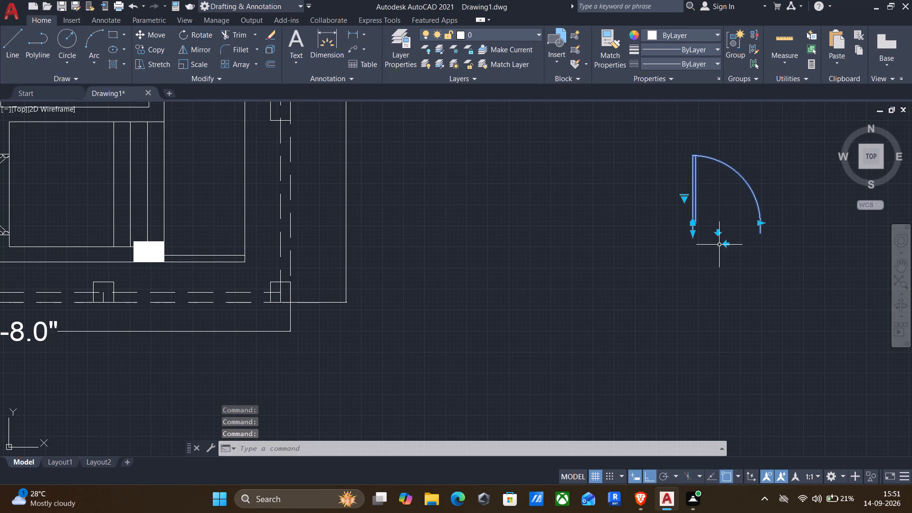
{"action": "key", "text": "Escape"}
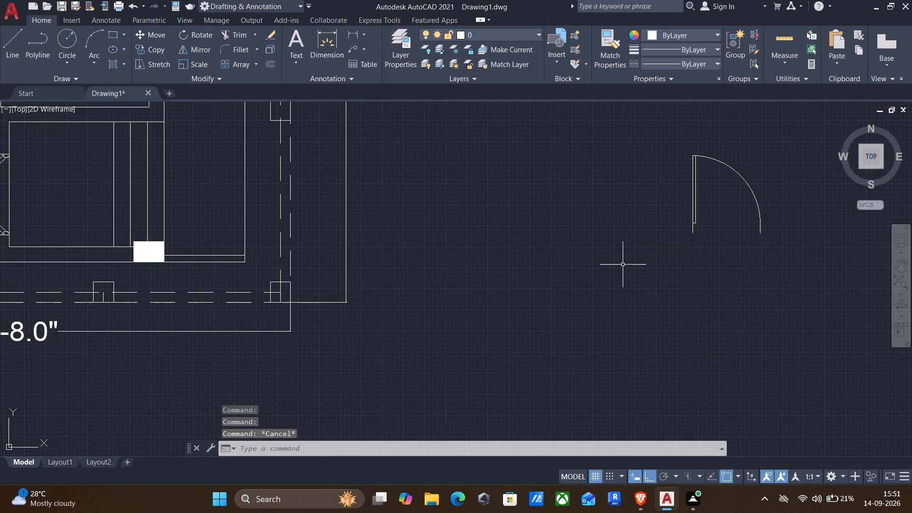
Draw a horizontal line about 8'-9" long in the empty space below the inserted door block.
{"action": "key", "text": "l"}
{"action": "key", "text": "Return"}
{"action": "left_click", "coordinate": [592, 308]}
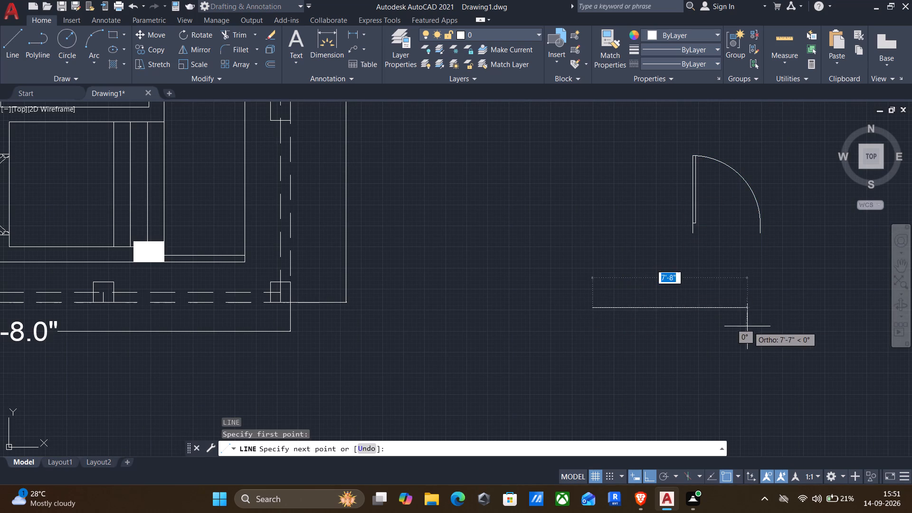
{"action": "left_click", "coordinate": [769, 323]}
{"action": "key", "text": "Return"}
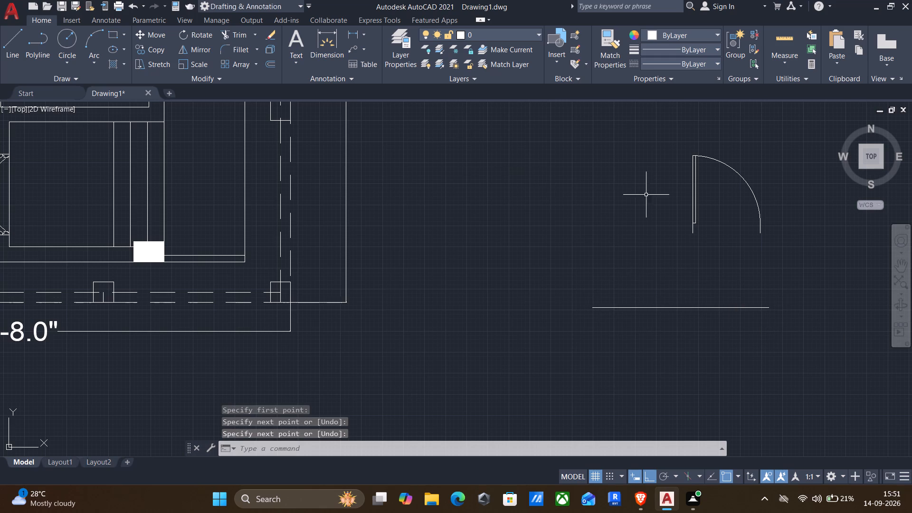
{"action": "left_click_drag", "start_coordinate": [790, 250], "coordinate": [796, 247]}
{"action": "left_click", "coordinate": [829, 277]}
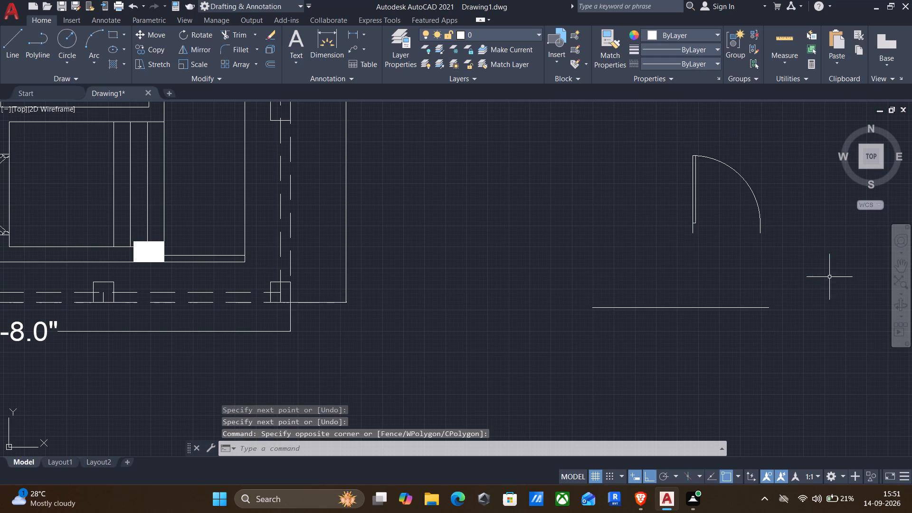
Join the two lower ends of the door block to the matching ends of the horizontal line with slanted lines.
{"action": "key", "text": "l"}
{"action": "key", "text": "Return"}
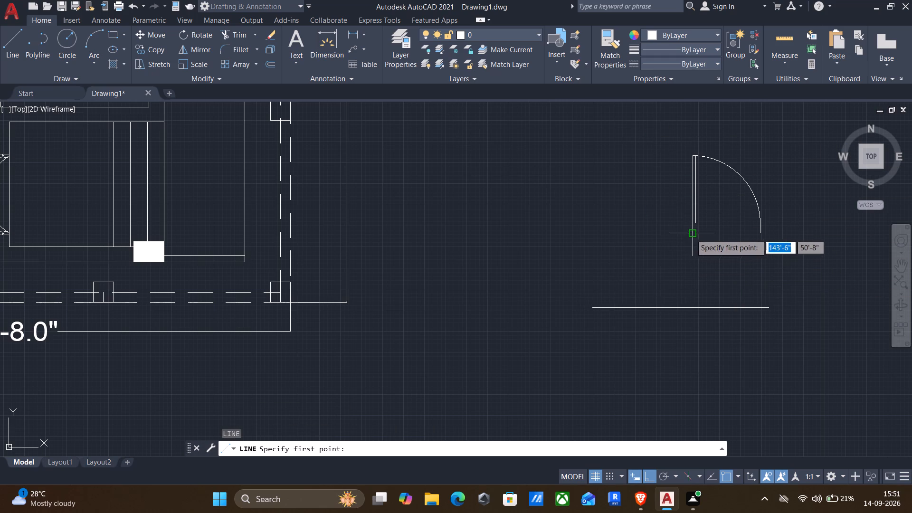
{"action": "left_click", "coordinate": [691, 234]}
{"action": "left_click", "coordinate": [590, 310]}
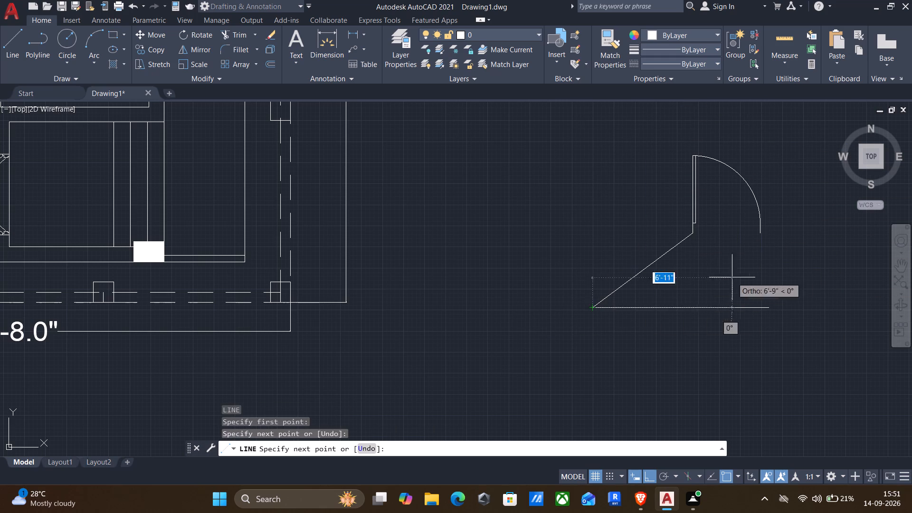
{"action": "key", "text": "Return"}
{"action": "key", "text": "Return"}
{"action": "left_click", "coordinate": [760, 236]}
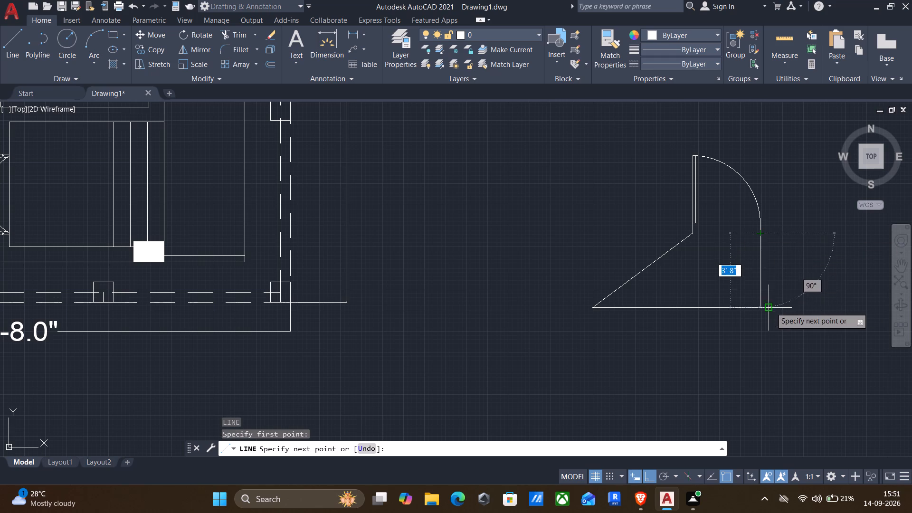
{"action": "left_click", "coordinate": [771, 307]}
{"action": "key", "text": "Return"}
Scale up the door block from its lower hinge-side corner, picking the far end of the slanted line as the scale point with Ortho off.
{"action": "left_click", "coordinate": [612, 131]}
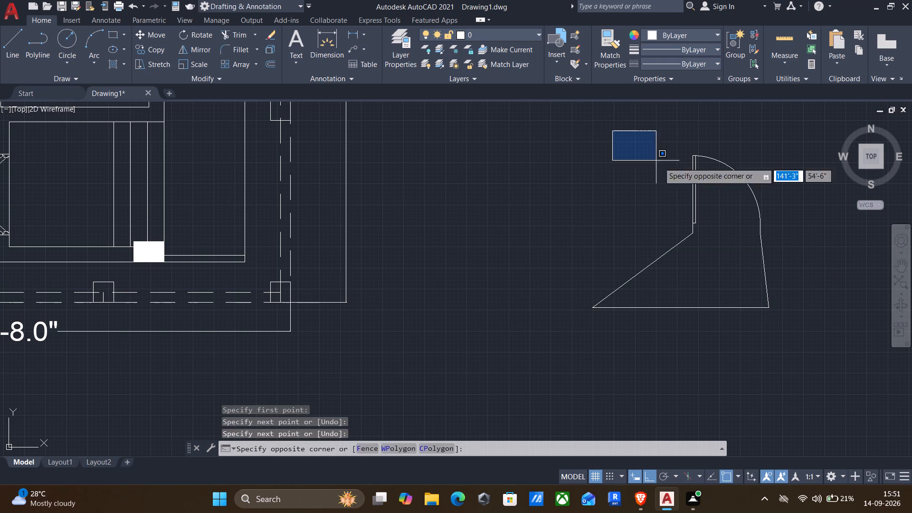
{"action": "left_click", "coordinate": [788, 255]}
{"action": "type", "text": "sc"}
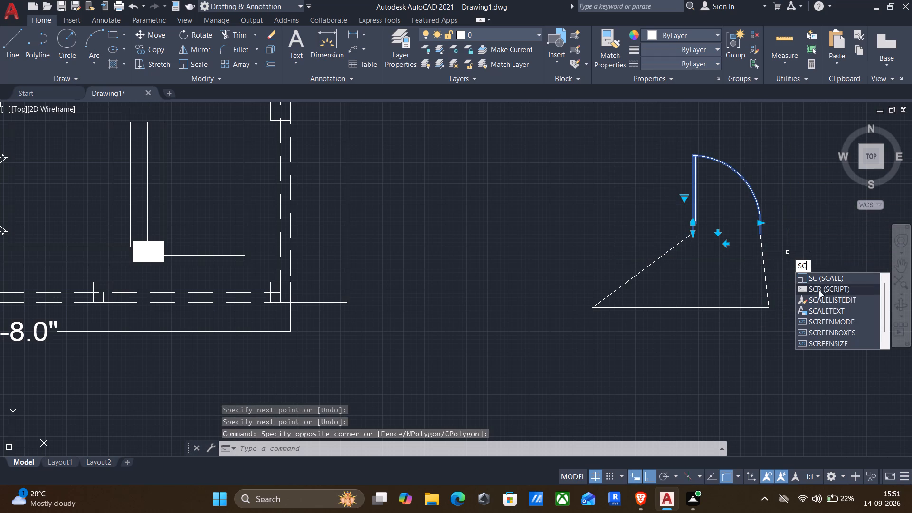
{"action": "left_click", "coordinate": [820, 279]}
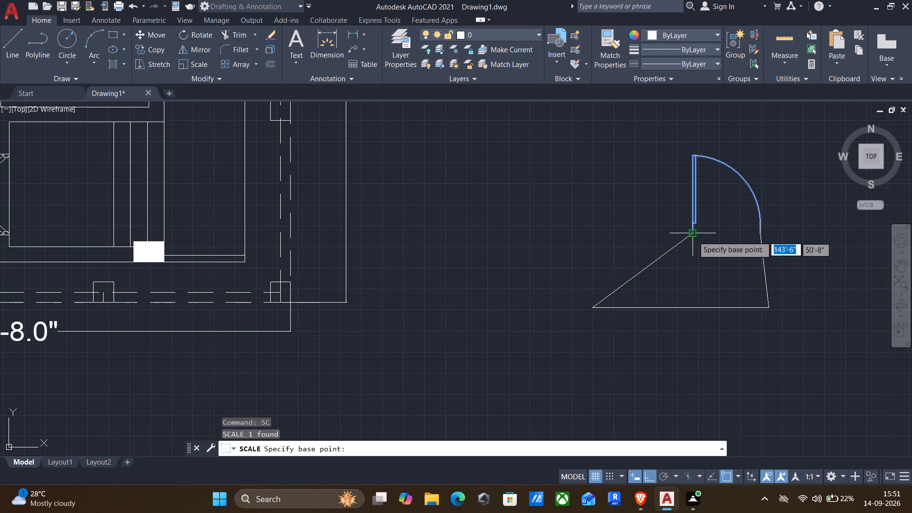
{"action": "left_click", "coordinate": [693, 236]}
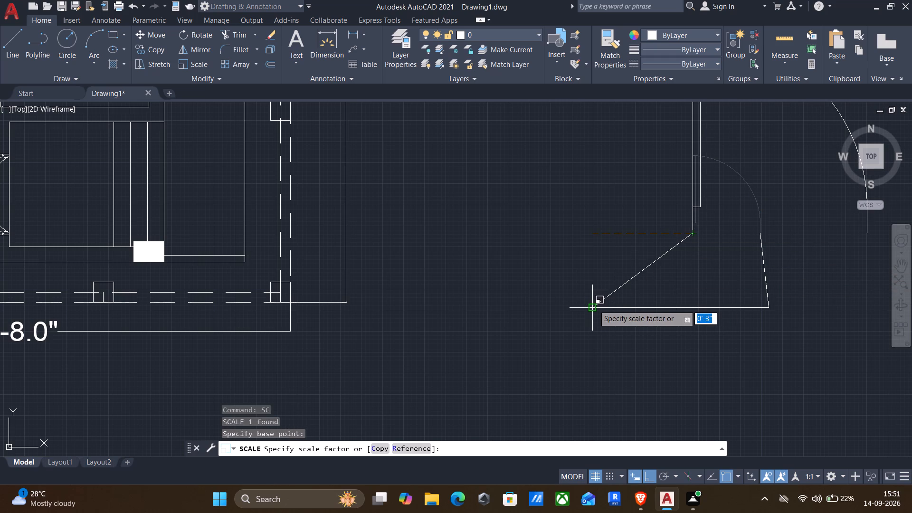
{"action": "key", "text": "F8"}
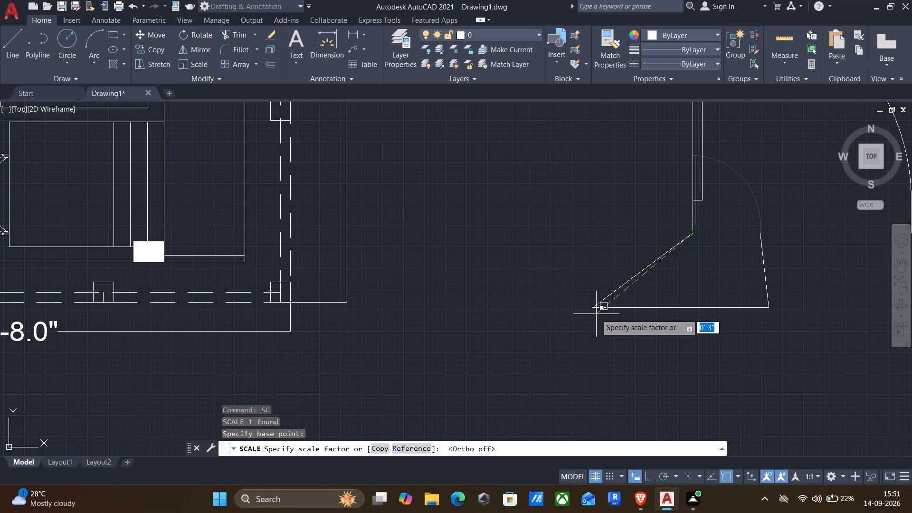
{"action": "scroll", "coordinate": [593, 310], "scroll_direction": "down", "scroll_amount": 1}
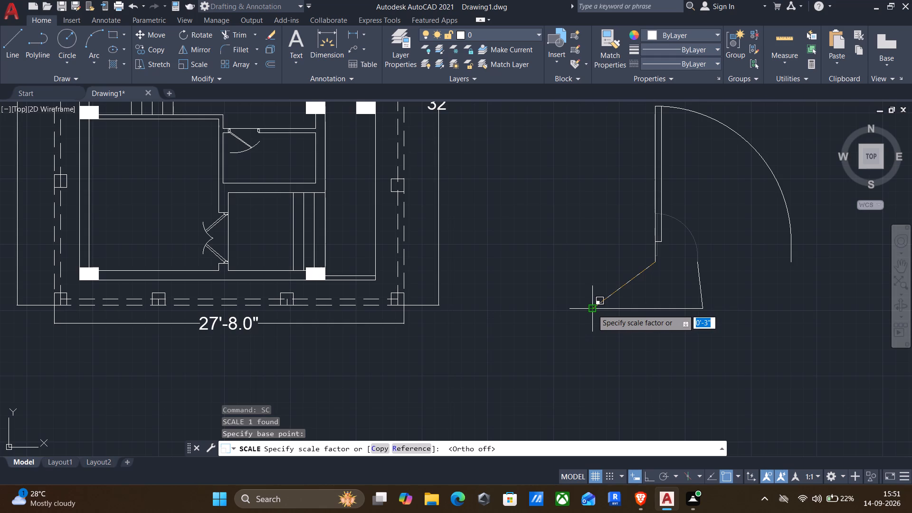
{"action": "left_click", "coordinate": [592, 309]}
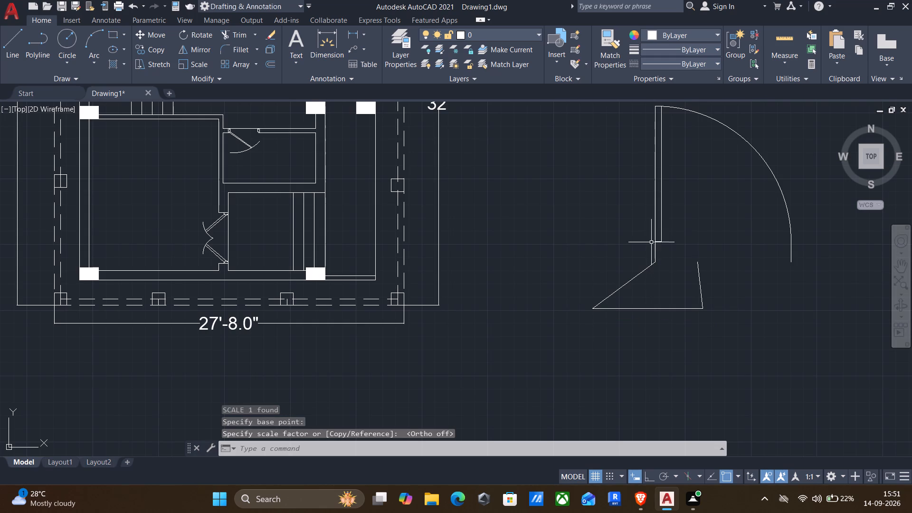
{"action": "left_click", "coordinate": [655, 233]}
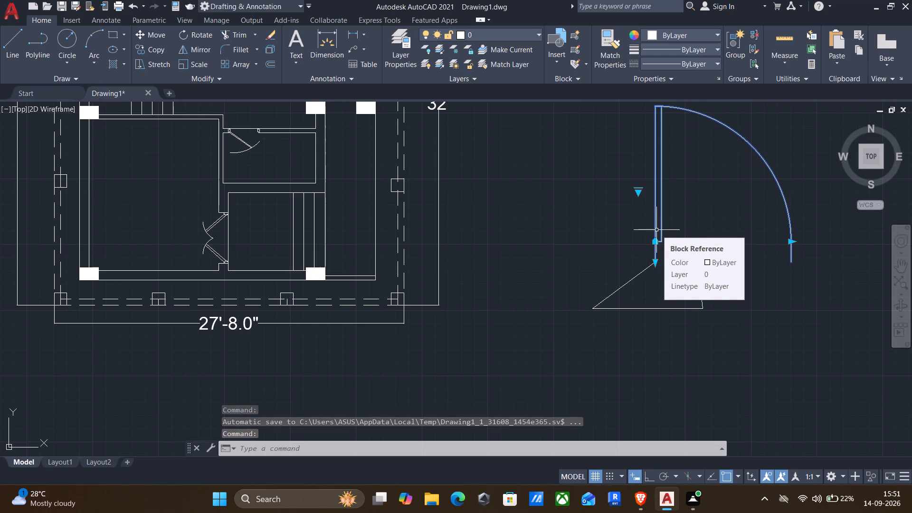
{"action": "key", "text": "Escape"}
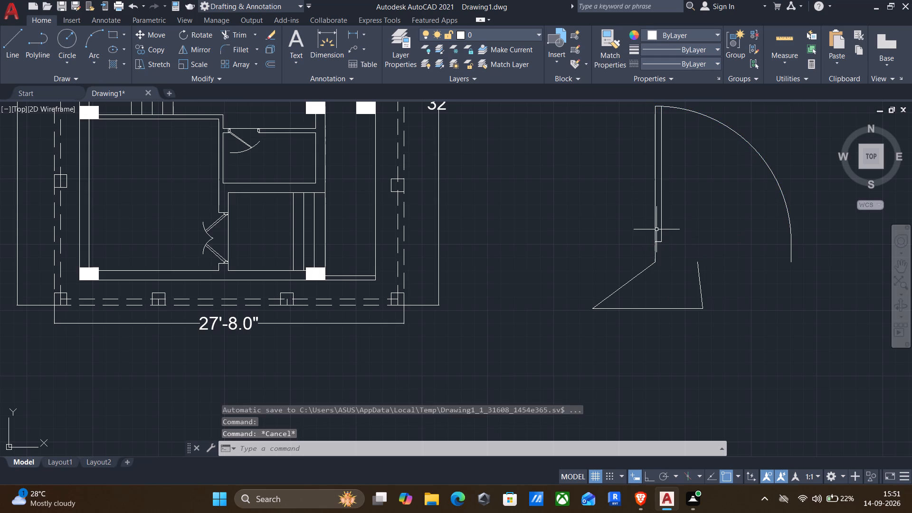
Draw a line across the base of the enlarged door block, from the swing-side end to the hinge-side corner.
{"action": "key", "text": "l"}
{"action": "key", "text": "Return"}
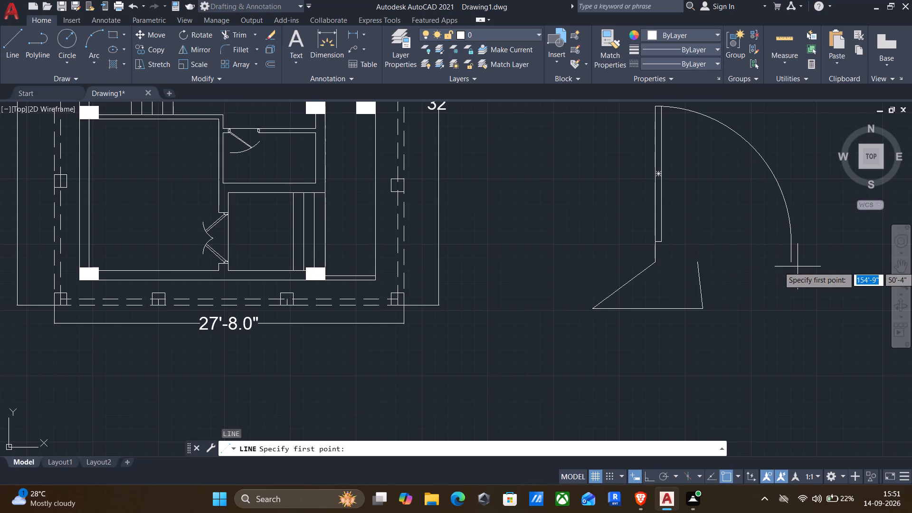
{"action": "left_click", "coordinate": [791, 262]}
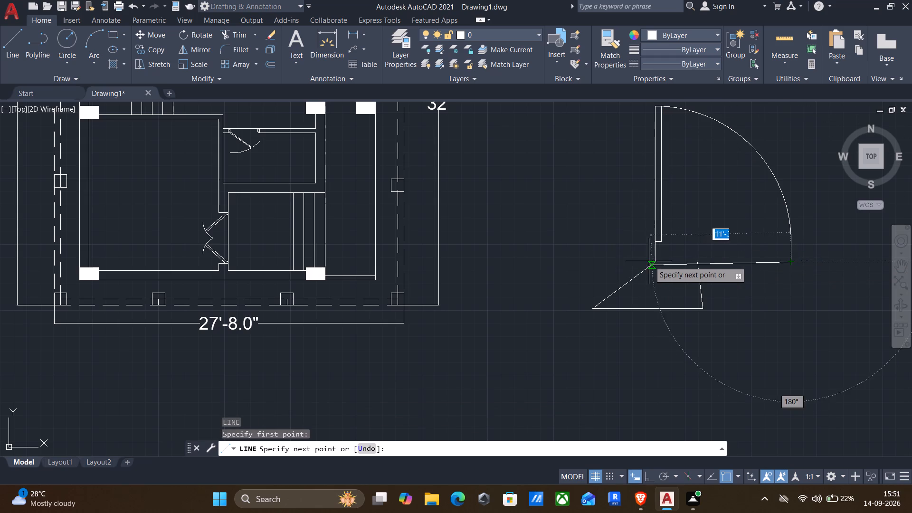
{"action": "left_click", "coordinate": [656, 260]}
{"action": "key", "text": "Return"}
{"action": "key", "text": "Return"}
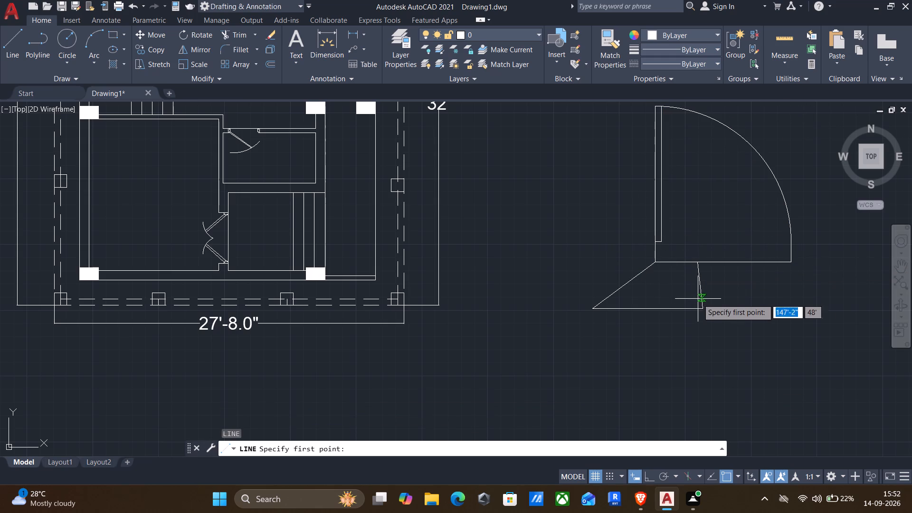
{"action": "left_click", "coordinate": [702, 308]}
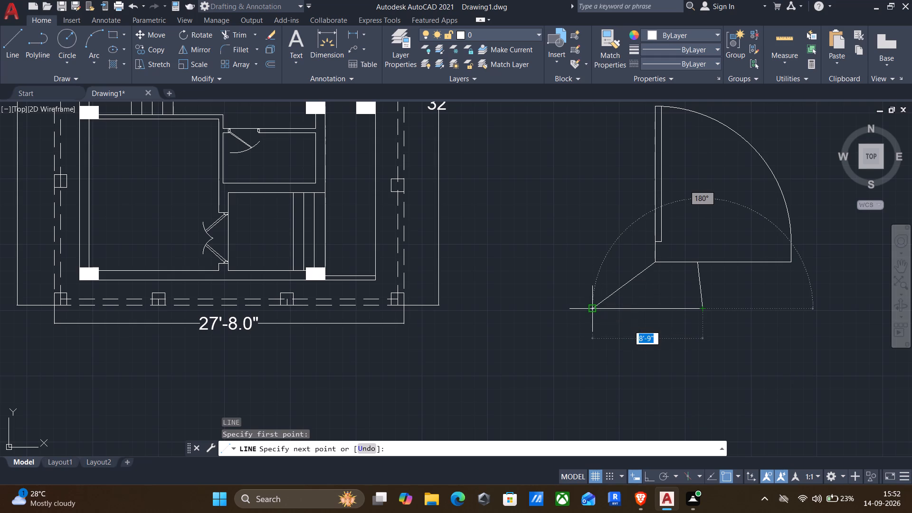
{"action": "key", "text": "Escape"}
Delete the door block and all the construction lines around it beside the plan.
{"action": "scroll", "coordinate": [574, 294], "scroll_direction": "down", "scroll_amount": 1}
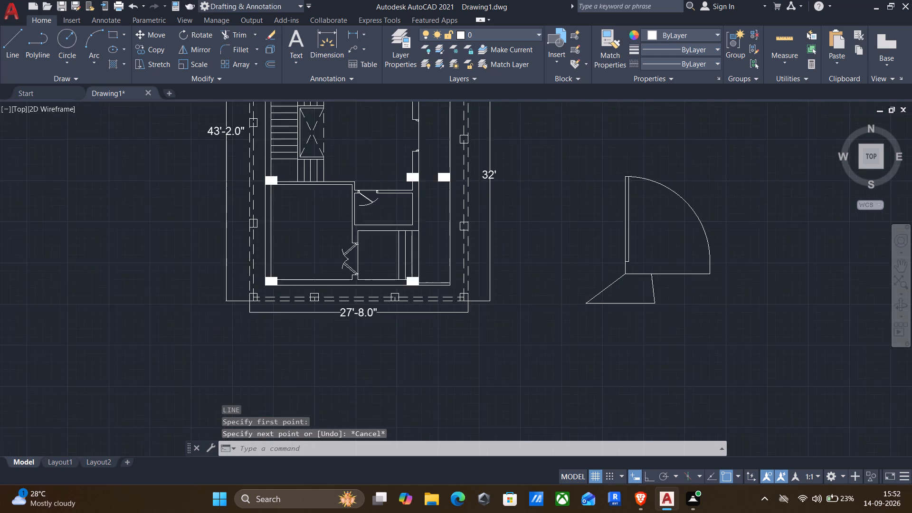
{"action": "scroll", "coordinate": [574, 294], "scroll_direction": "down", "scroll_amount": 1}
{"action": "left_click", "coordinate": [571, 198]}
{"action": "left_click", "coordinate": [672, 358]}
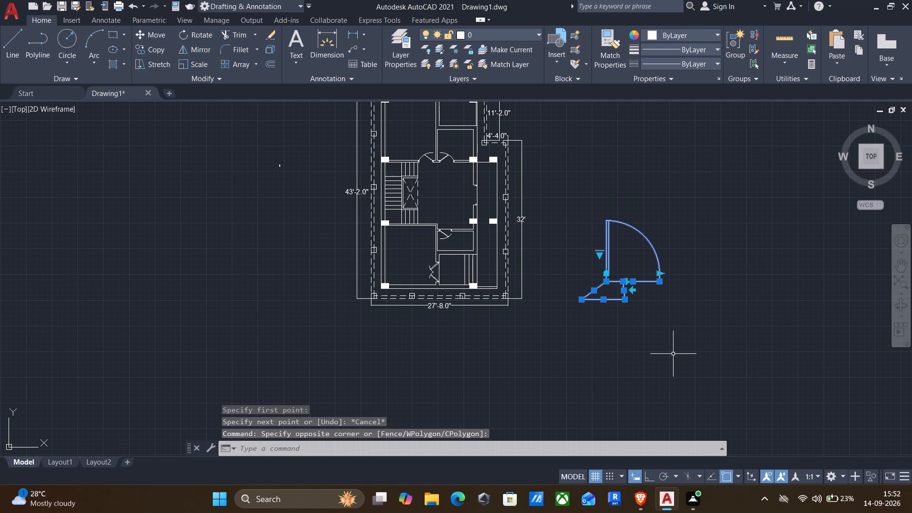
{"action": "key", "text": "Delete"}
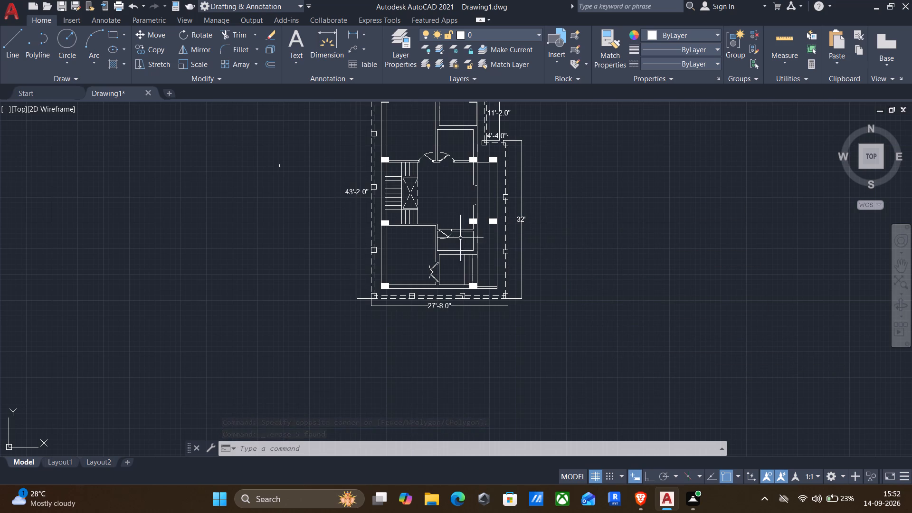
Copy the lower room's double-door symbol with its frames from its lower frame corner to the matching corner of the east wall opening beside the central hall.
{"action": "scroll", "coordinate": [423, 271], "scroll_direction": "up", "scroll_amount": 3}
{"action": "left_click", "coordinate": [403, 220]}
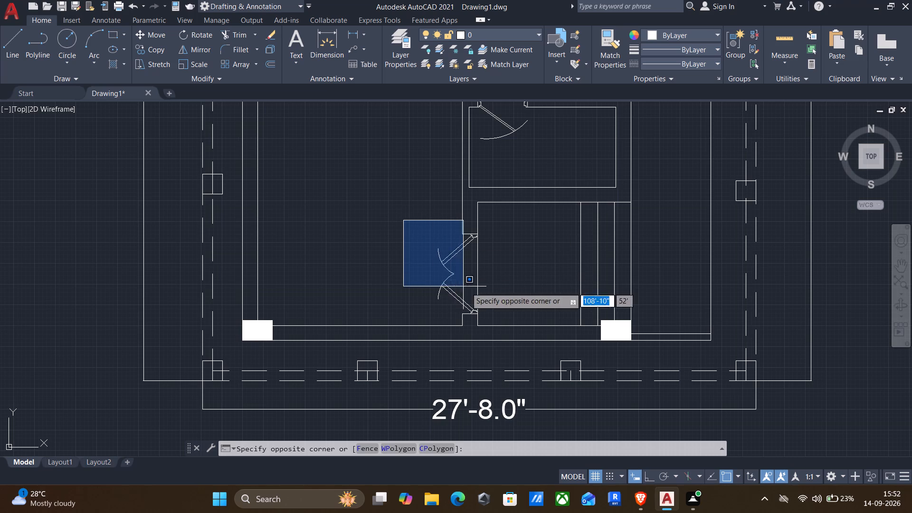
{"action": "left_click", "coordinate": [500, 316]}
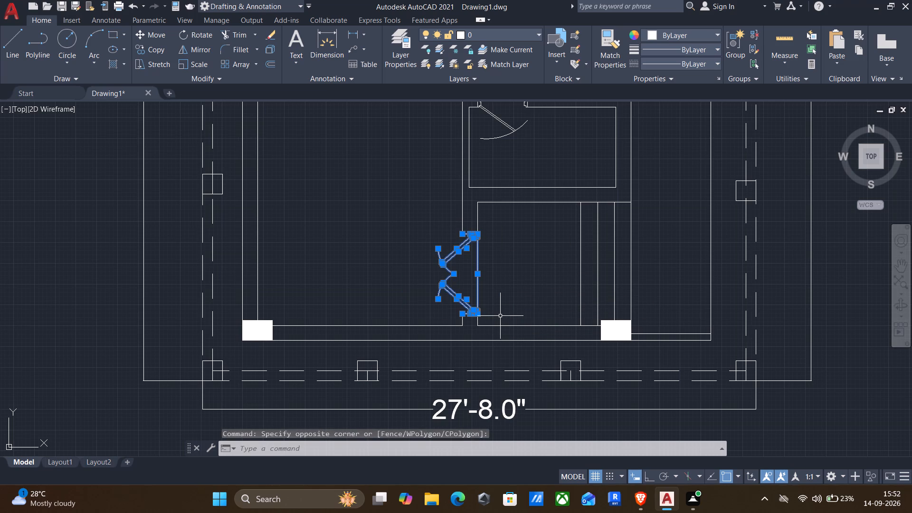
{"action": "type", "text": "co"}
{"action": "key", "text": "Return"}
{"action": "scroll", "coordinate": [482, 312], "scroll_direction": "up", "scroll_amount": 1}
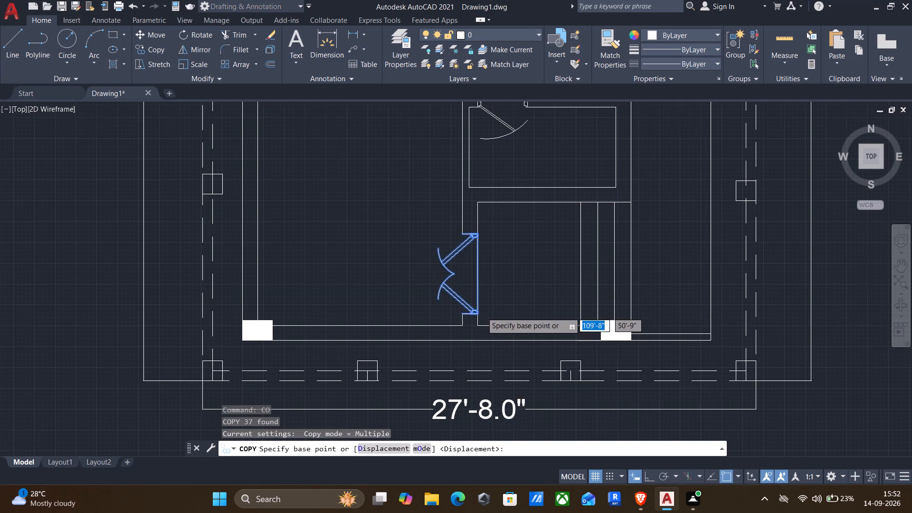
{"action": "scroll", "coordinate": [482, 312], "scroll_direction": "up", "scroll_amount": 2}
{"action": "left_click", "coordinate": [456, 323]}
{"action": "scroll", "coordinate": [475, 313], "scroll_direction": "down", "scroll_amount": 3}
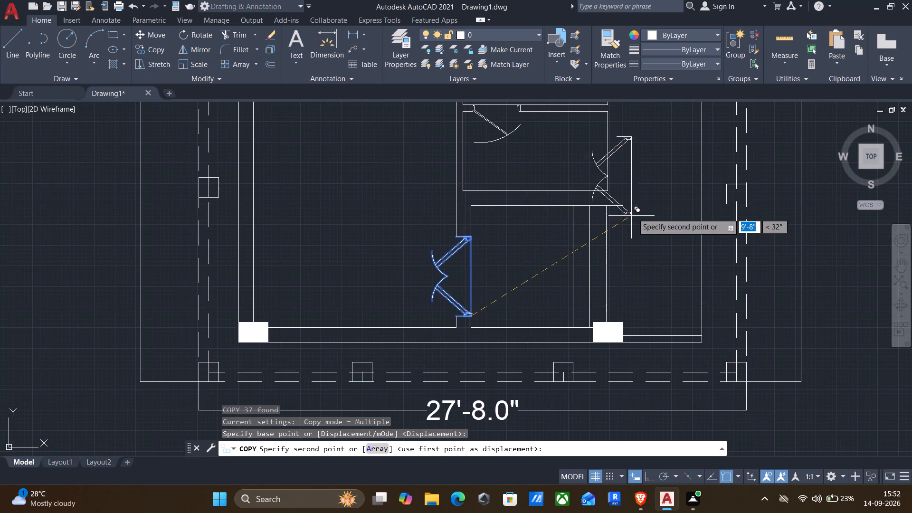
{"action": "middle_click_drag", "start_coordinate": [631, 217], "coordinate": [554, 467]}
{"action": "scroll", "coordinate": [545, 260], "scroll_direction": "up", "scroll_amount": 4}
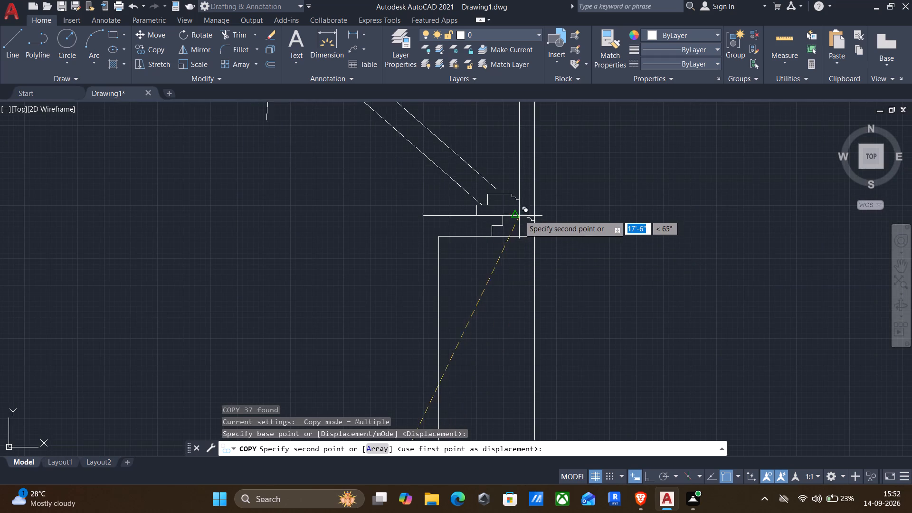
{"action": "scroll", "coordinate": [539, 224], "scroll_direction": "up", "scroll_amount": 3}
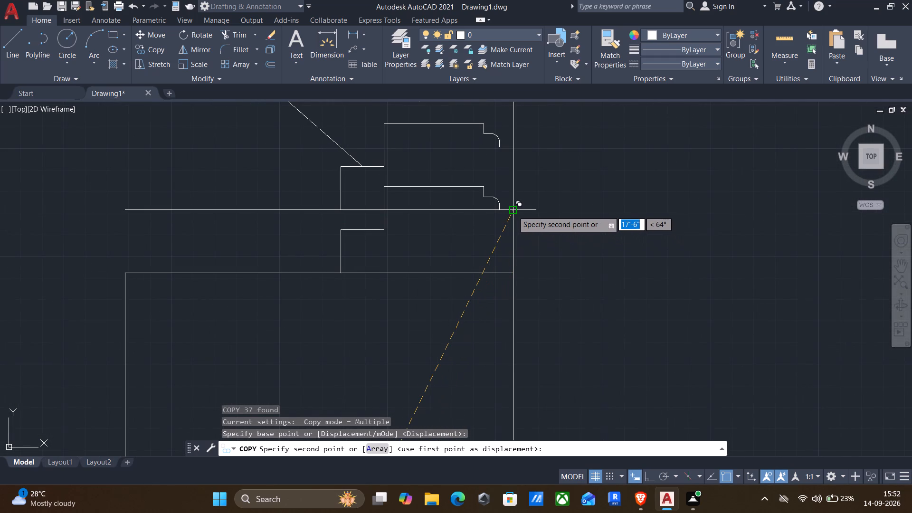
{"action": "left_click", "coordinate": [513, 272]}
{"action": "scroll", "coordinate": [513, 272], "scroll_direction": "down", "scroll_amount": 6}
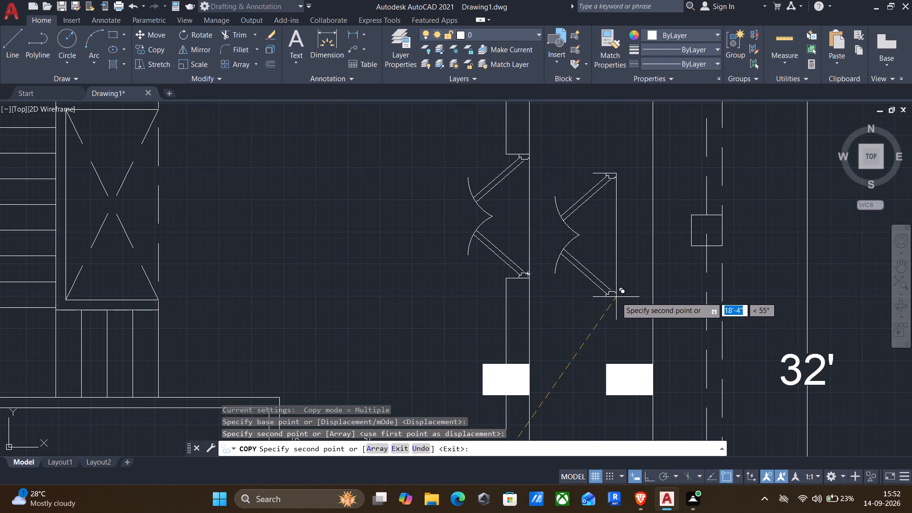
{"action": "key", "text": "Escape"}
Run Delete Duplicate Objects (Overkill) on the whole floor plan, keeping the offered comparison settings and options.
{"action": "scroll", "coordinate": [616, 297], "scroll_direction": "down", "scroll_amount": 4}
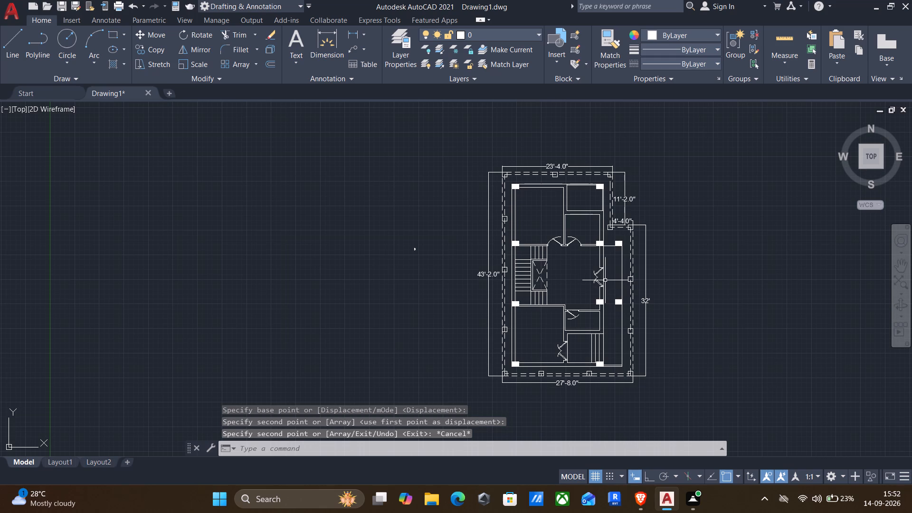
{"action": "left_click_drag", "start_coordinate": [437, 132], "coordinate": [442, 137]}
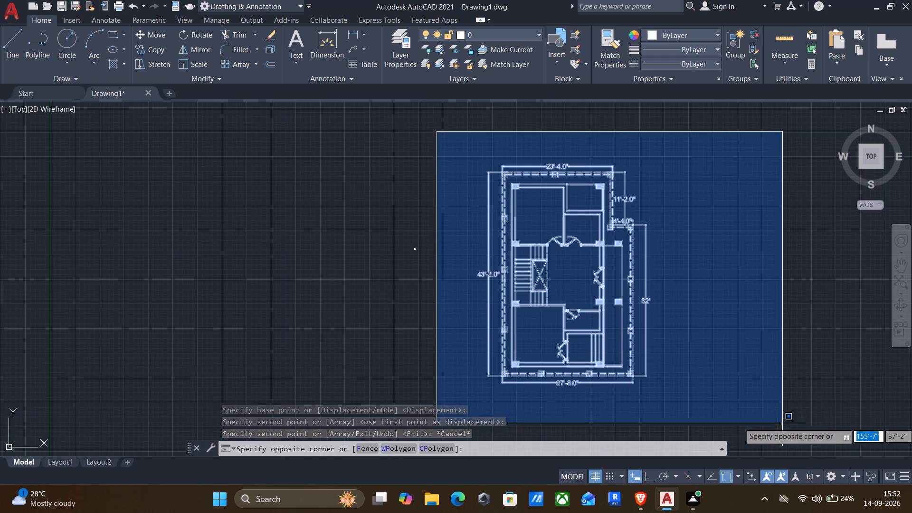
{"action": "left_click", "coordinate": [729, 405]}
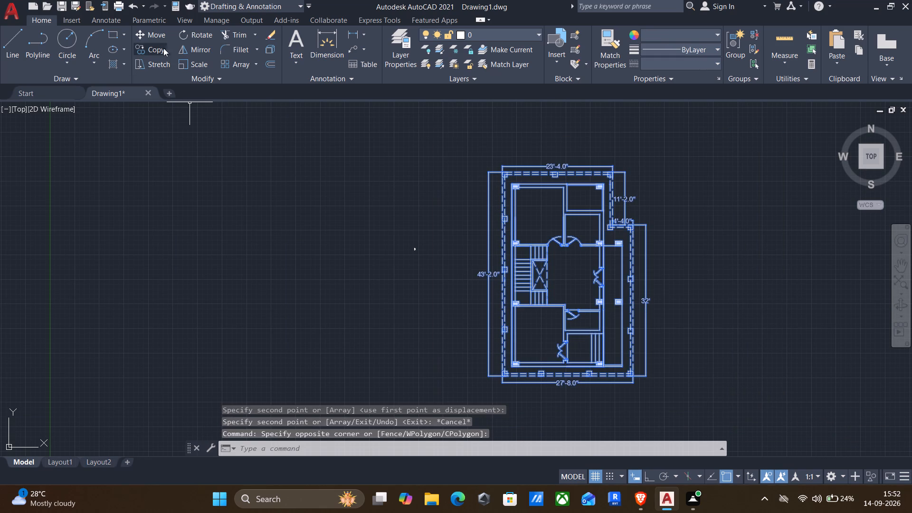
{"action": "left_click", "coordinate": [216, 77]}
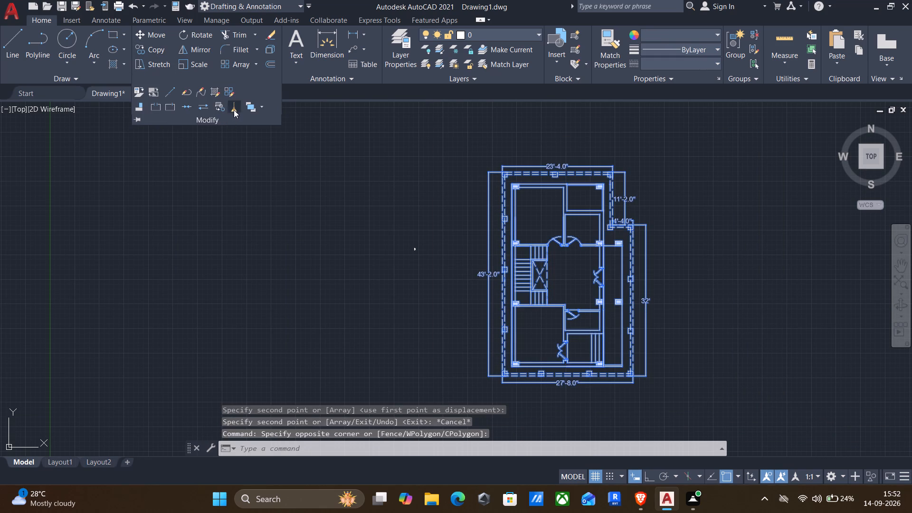
{"action": "left_click", "coordinate": [233, 104]}
{"action": "left_click", "coordinate": [454, 346]}
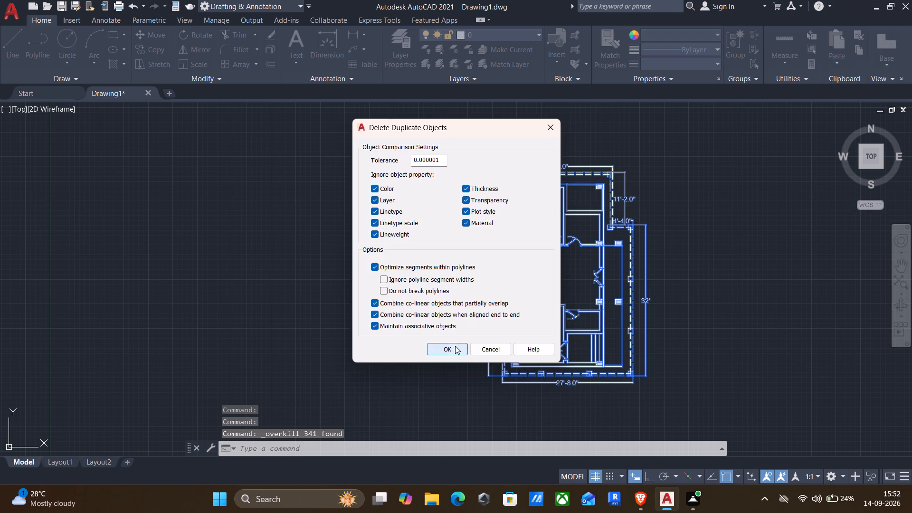
{"action": "scroll", "coordinate": [615, 296], "scroll_direction": "up", "scroll_amount": 3}
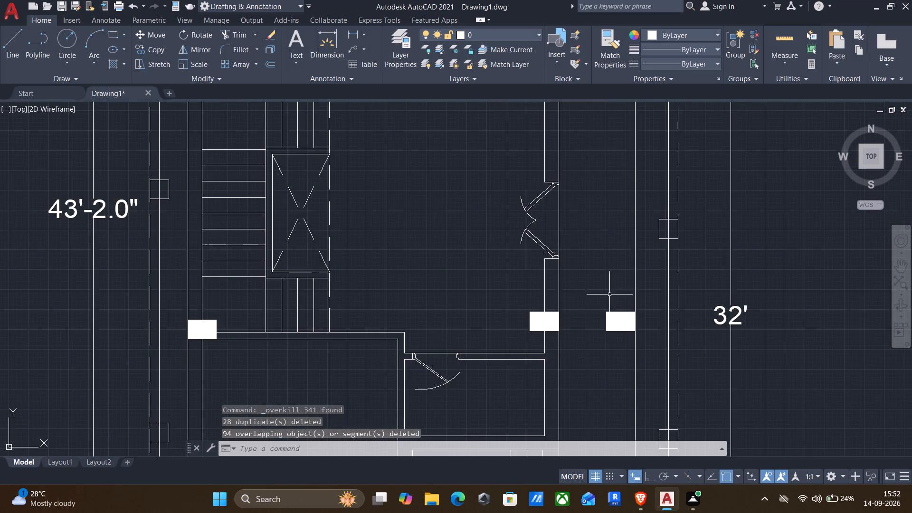
Delete the small stray geometry in the empty space west of the plan.
{"action": "scroll", "coordinate": [602, 294], "scroll_direction": "down", "scroll_amount": 3}
{"action": "left_click_drag", "start_coordinate": [450, 290], "coordinate": [435, 277]}
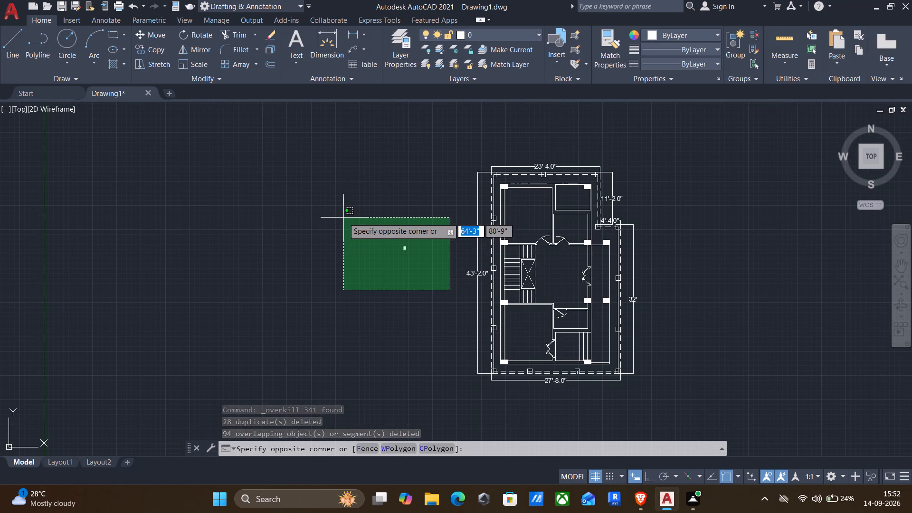
{"action": "left_click", "coordinate": [343, 218]}
{"action": "key", "text": "Delete"}
{"action": "scroll", "coordinate": [389, 267], "scroll_direction": "down", "scroll_amount": 1}
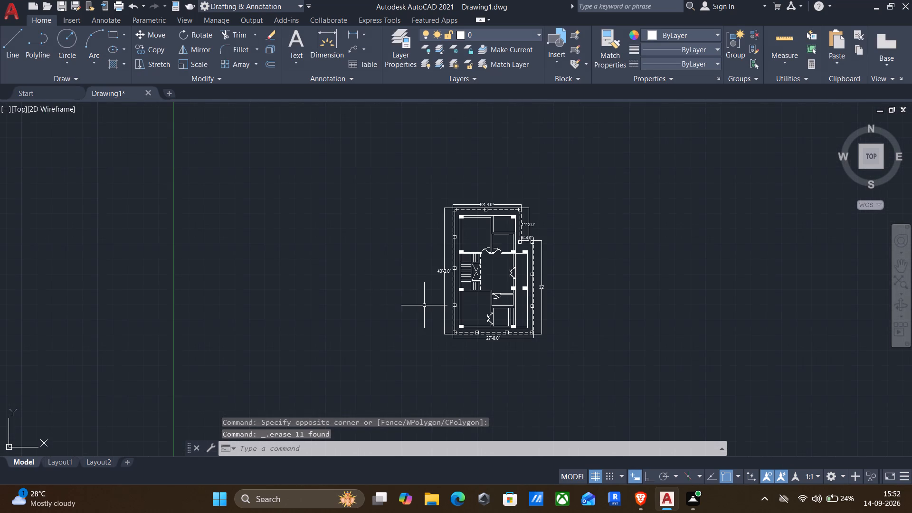
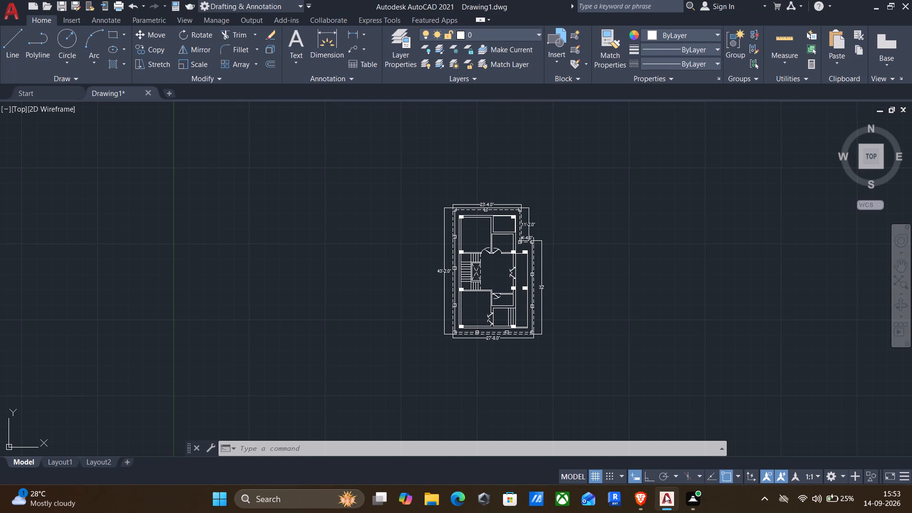
Set the current colour to light blue 122,175,223 and draw a near-vertical sample line in the empty space east of the plan.
{"action": "scroll", "coordinate": [509, 350], "scroll_direction": "up", "scroll_amount": 1}
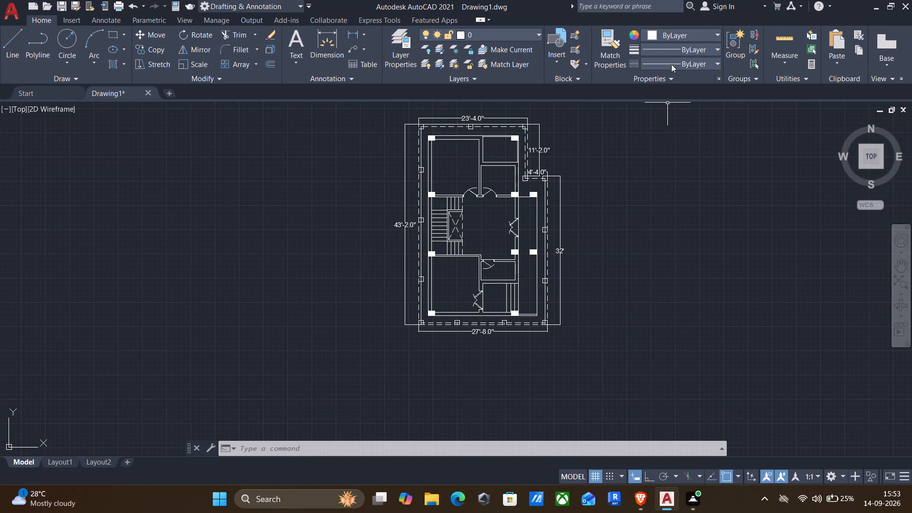
{"action": "left_click", "coordinate": [679, 35]}
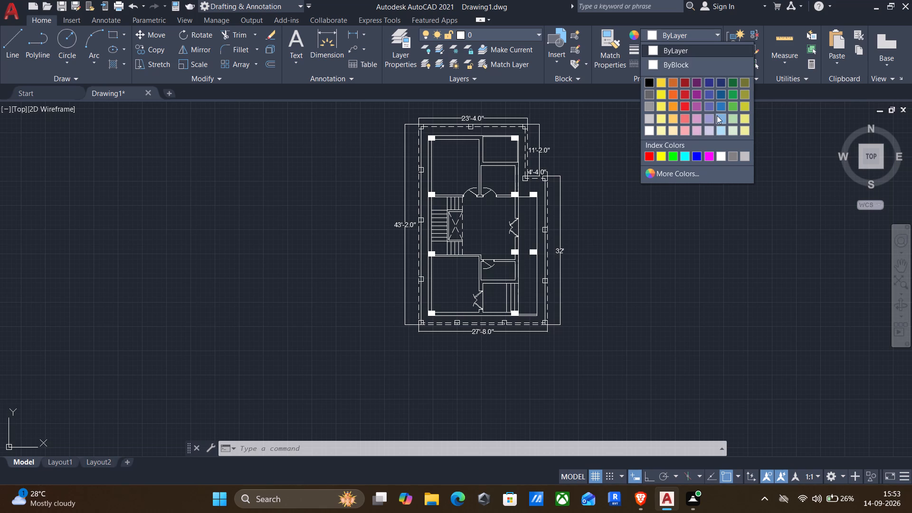
{"action": "left_click", "coordinate": [717, 115]}
{"action": "key", "text": "l"}
{"action": "key", "text": "Return"}
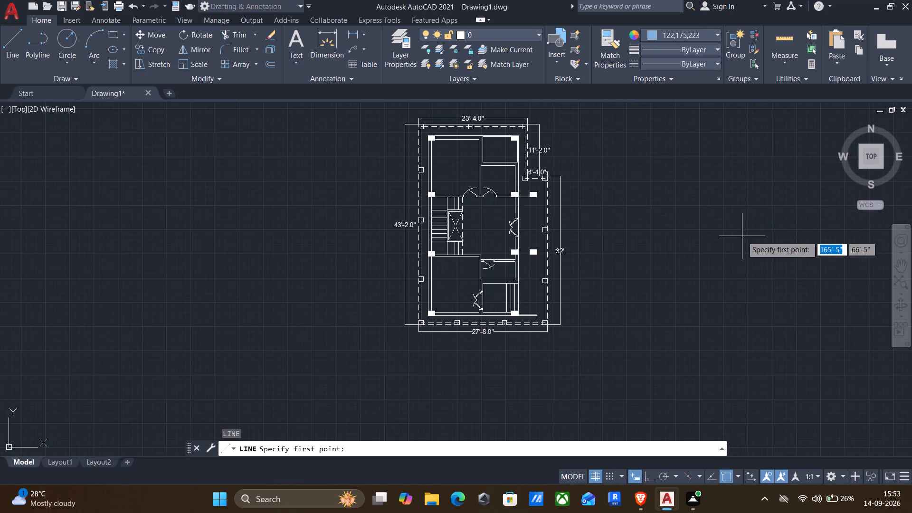
{"action": "left_click", "coordinate": [739, 199]}
{"action": "left_click", "coordinate": [737, 275]}
{"action": "key", "text": "Return"}
Set the current colour to yellow 241,235,31 and draw a second sample line just east of the blue one.
{"action": "left_click", "coordinate": [693, 27]}
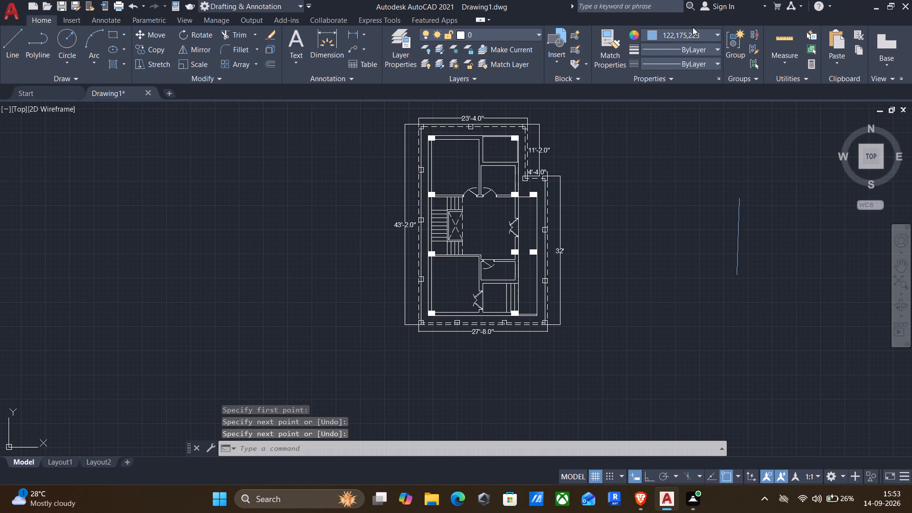
{"action": "left_click", "coordinate": [690, 33]}
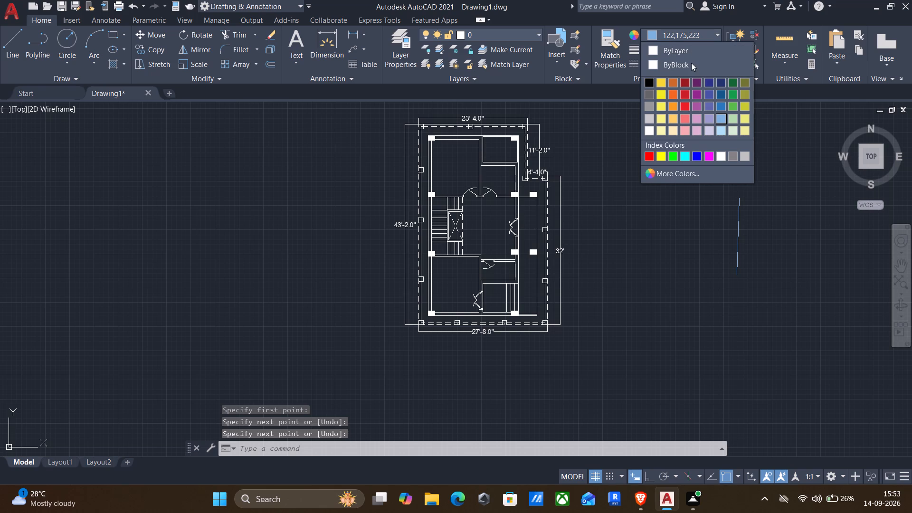
{"action": "left_click", "coordinate": [665, 94]}
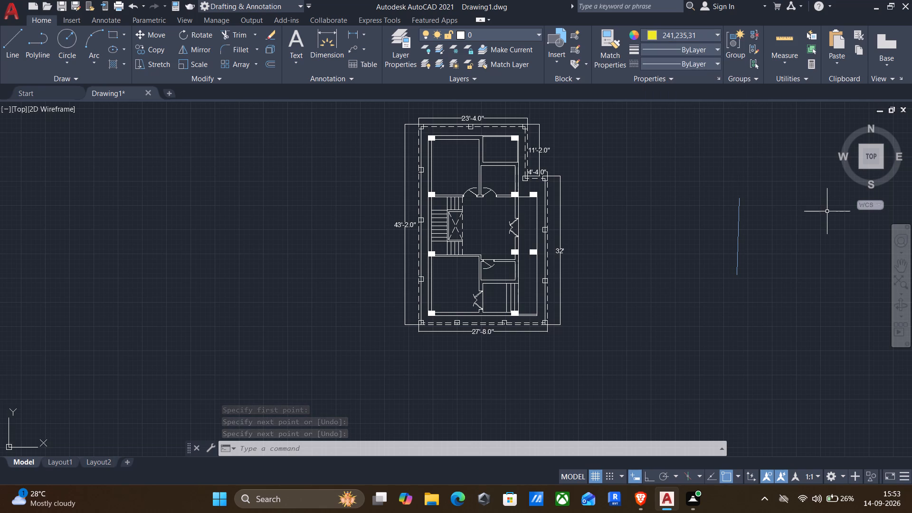
{"action": "key", "text": "l"}
{"action": "key", "text": "Return"}
{"action": "left_click", "coordinate": [778, 196]}
{"action": "left_click", "coordinate": [780, 272]}
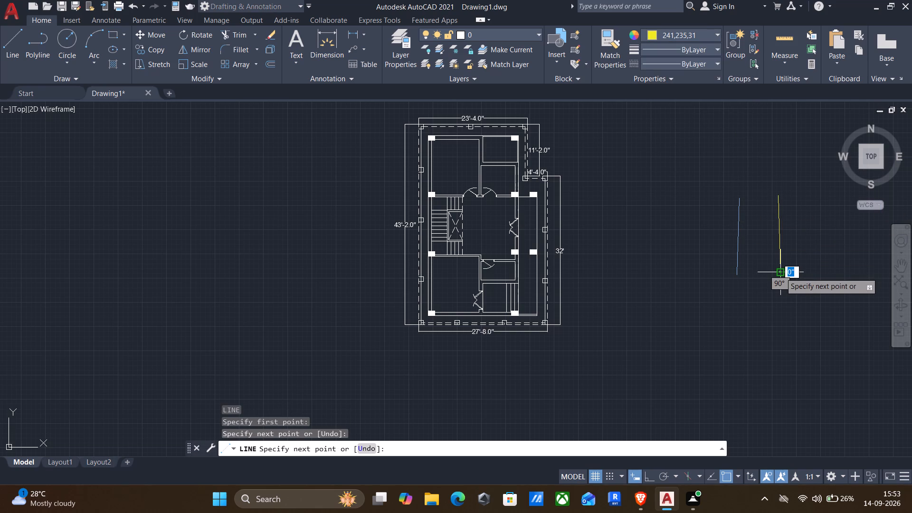
{"action": "key", "text": "Return"}
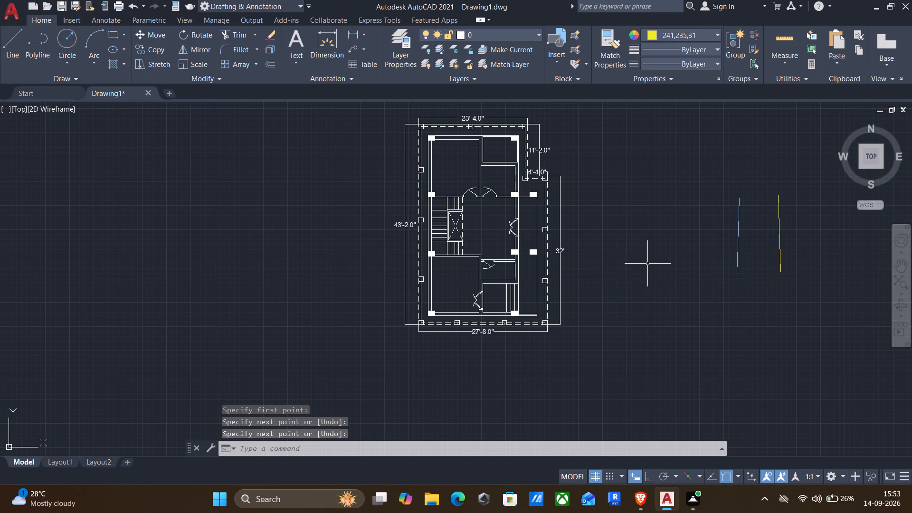
With Match Properties, apply the yellow sample line's properties to the upper leaf and frame of the hall's east double door.
{"action": "type", "text": "match"}
{"action": "key", "text": "Return"}
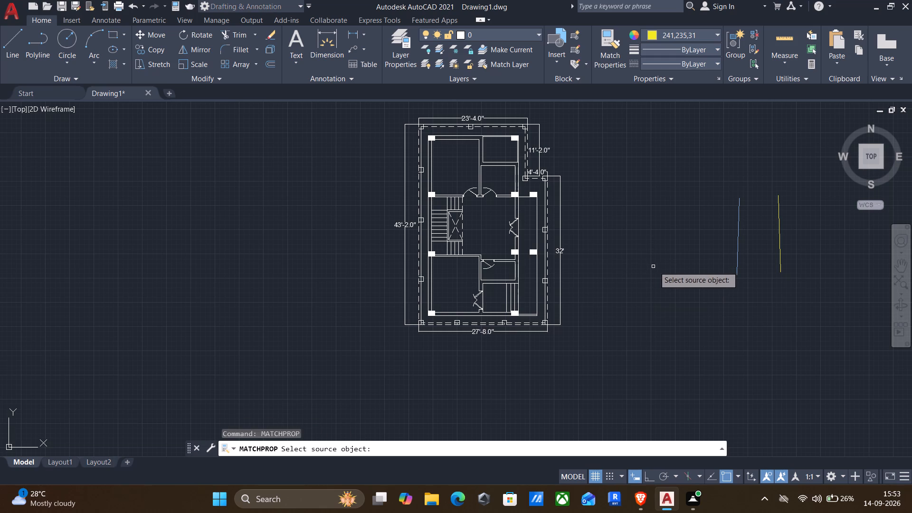
{"action": "left_click", "coordinate": [778, 241]}
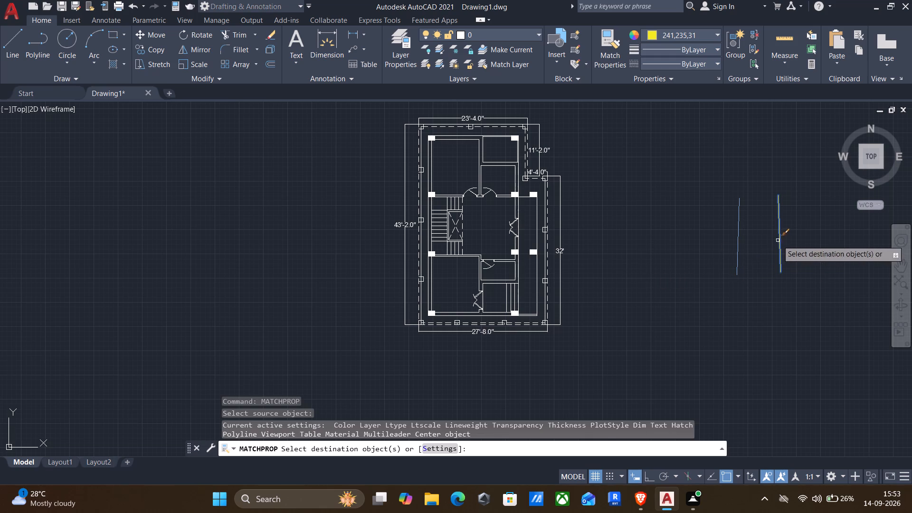
{"action": "scroll", "coordinate": [508, 228], "scroll_direction": "up", "scroll_amount": 3}
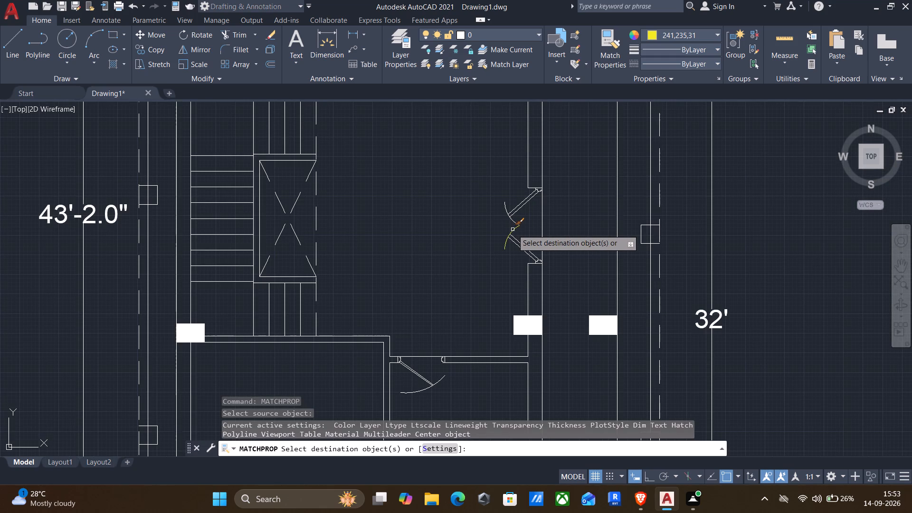
{"action": "scroll", "coordinate": [513, 229], "scroll_direction": "up", "scroll_amount": 2}
{"action": "left_click", "coordinate": [546, 187]}
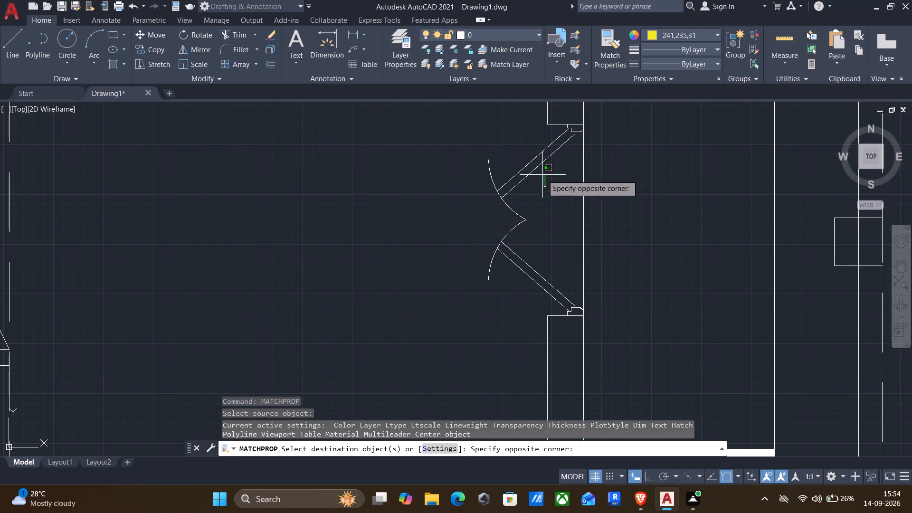
{"action": "left_click", "coordinate": [525, 145]}
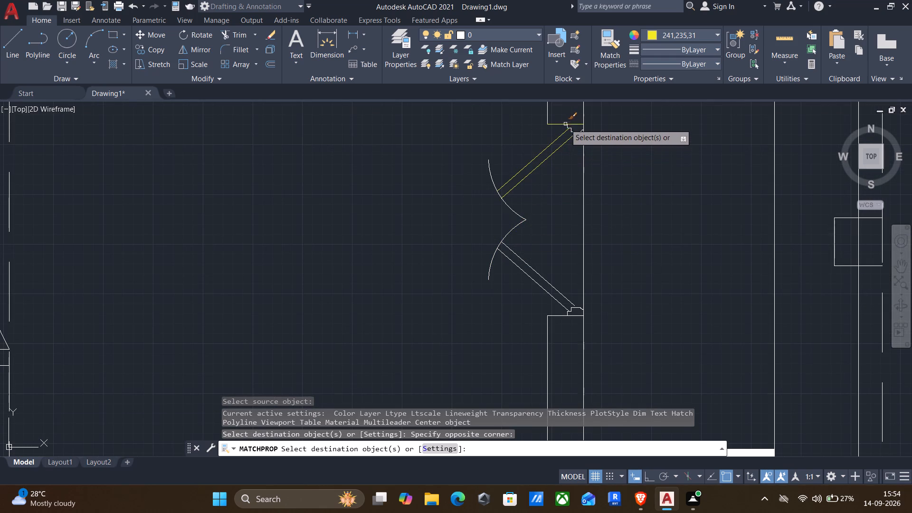
{"action": "left_click", "coordinate": [565, 114]}
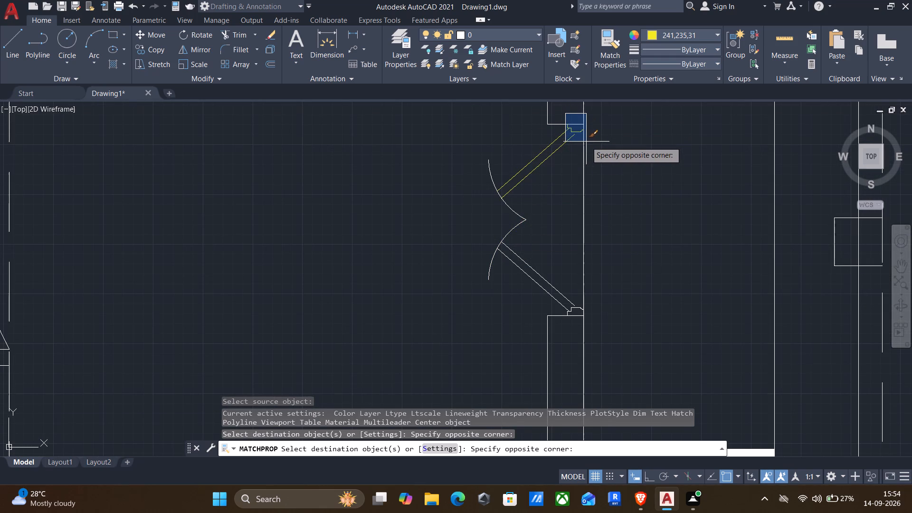
{"action": "left_click", "coordinate": [586, 142]}
Apply the yellow line's properties to the lower leaf and lower frame of the same east double door.
{"action": "scroll", "coordinate": [560, 309], "scroll_direction": "up", "scroll_amount": 2}
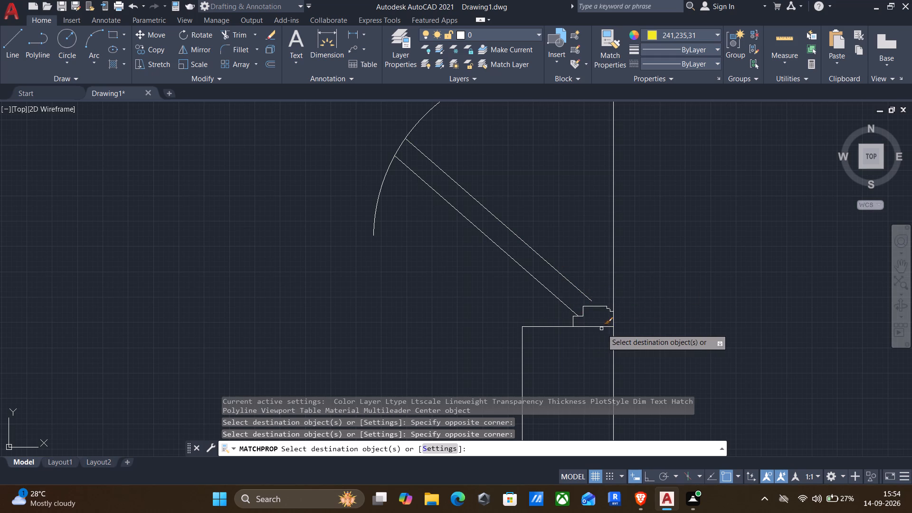
{"action": "left_click", "coordinate": [524, 242]}
{"action": "left_click", "coordinate": [518, 265]}
{"action": "left_click", "coordinate": [524, 251]}
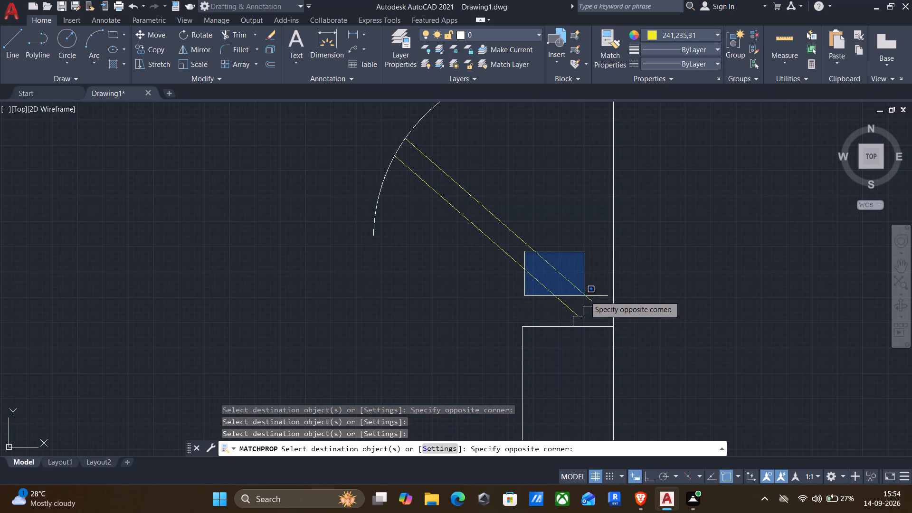
{"action": "left_click", "coordinate": [580, 293]}
{"action": "left_click", "coordinate": [562, 286]}
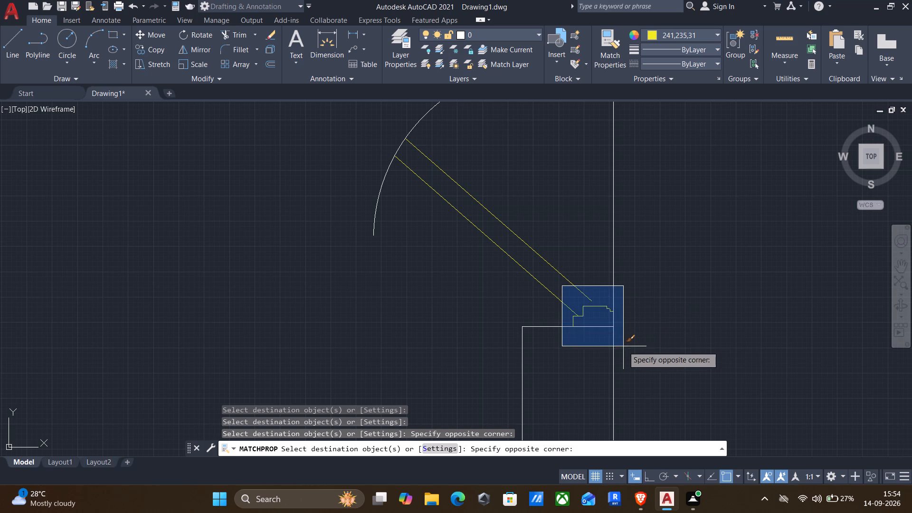
{"action": "left_click", "coordinate": [623, 346]}
{"action": "scroll", "coordinate": [573, 354], "scroll_direction": "down", "scroll_amount": 2}
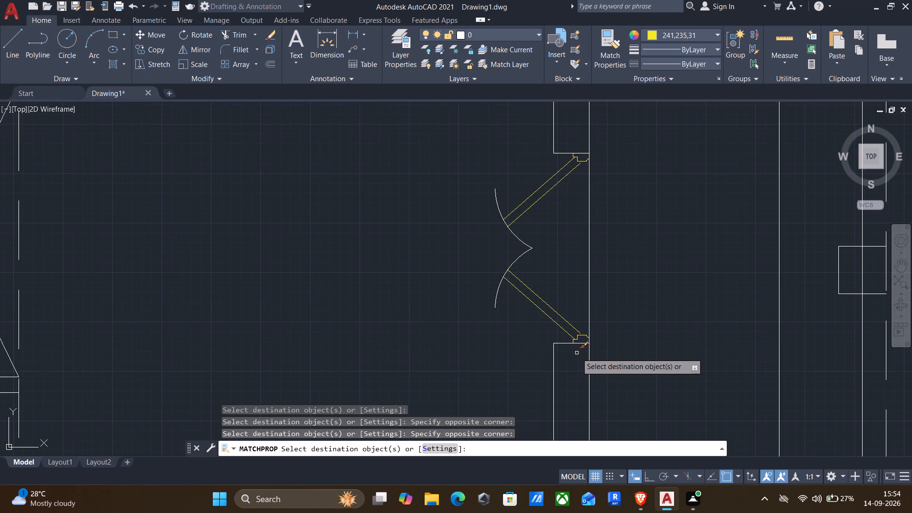
{"action": "key", "text": "l"}
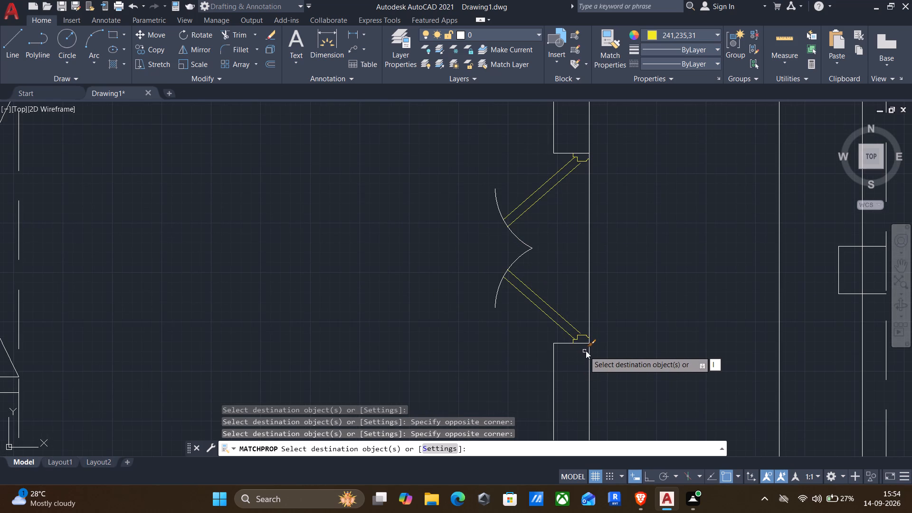
{"action": "key", "text": "Return"}
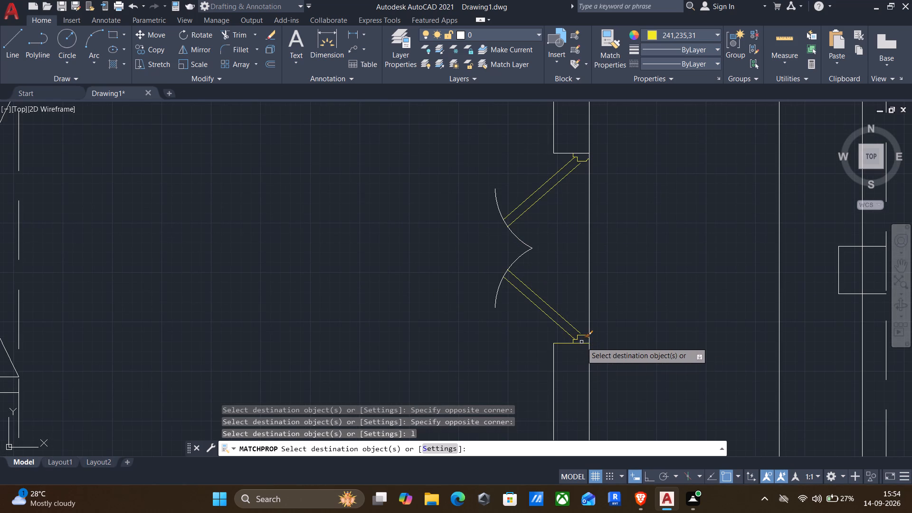
Match the yellow properties onto the leaf lines of both single doors in the hall's north wall.
{"action": "scroll", "coordinate": [487, 284], "scroll_direction": "down", "scroll_amount": 2}
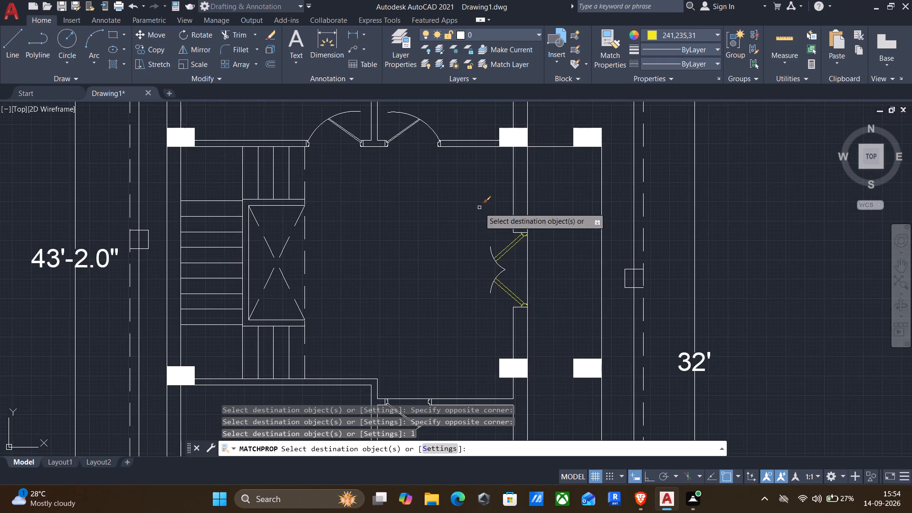
{"action": "middle_click_drag", "start_coordinate": [473, 204], "coordinate": [559, 304]}
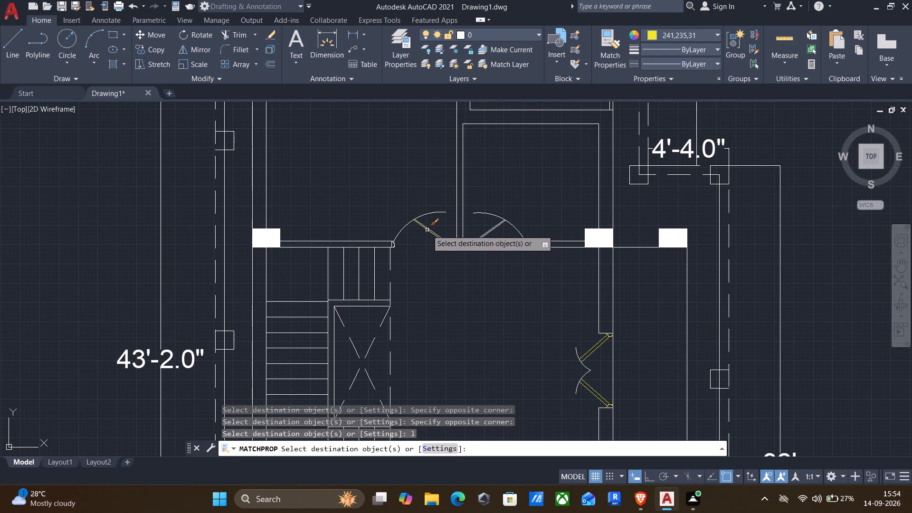
{"action": "left_click", "coordinate": [427, 229]}
{"action": "left_click", "coordinate": [429, 229]}
{"action": "scroll", "coordinate": [429, 229], "scroll_direction": "up", "scroll_amount": 3}
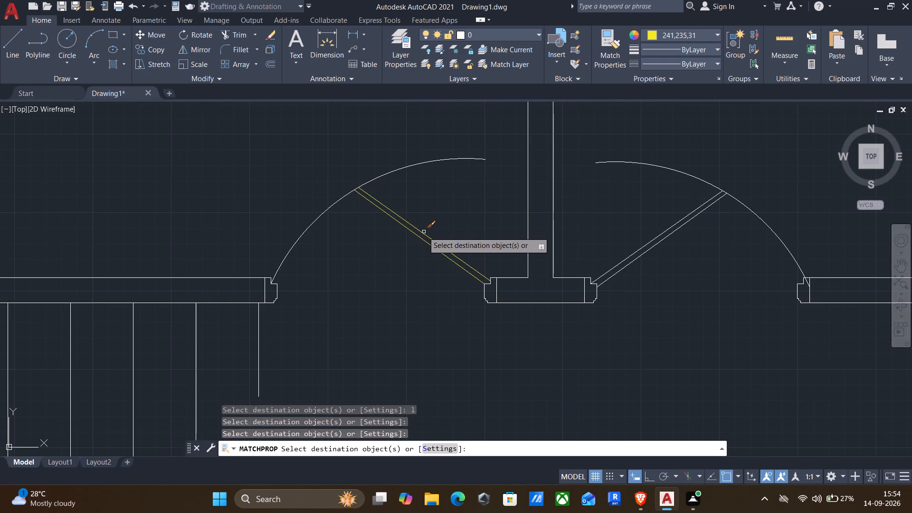
{"action": "left_click", "coordinate": [423, 232]}
{"action": "left_click", "coordinate": [688, 273]}
{"action": "left_click", "coordinate": [628, 222]}
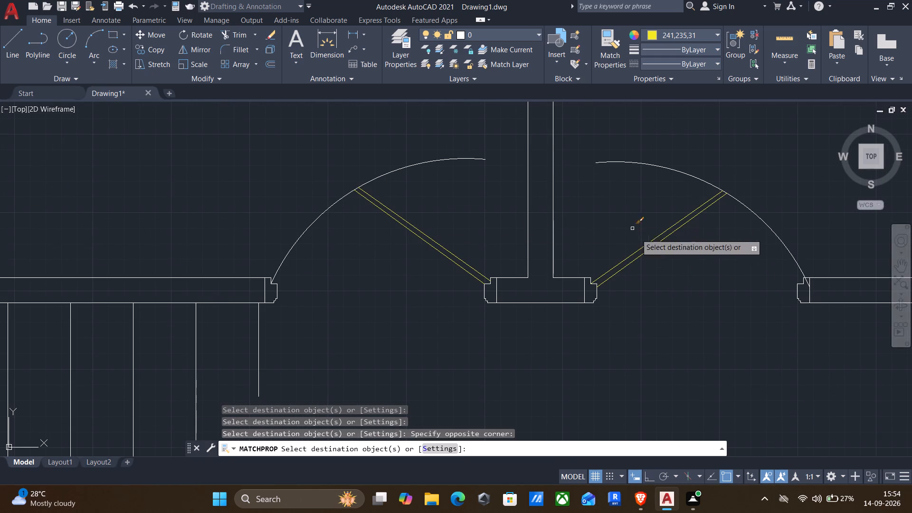
Match the yellow properties onto all four frames of the two single doors in the hall's north wall.
{"action": "left_click_drag", "start_coordinate": [773, 259], "coordinate": [772, 275]}
{"action": "left_click", "coordinate": [824, 334]}
{"action": "left_click", "coordinate": [570, 264]}
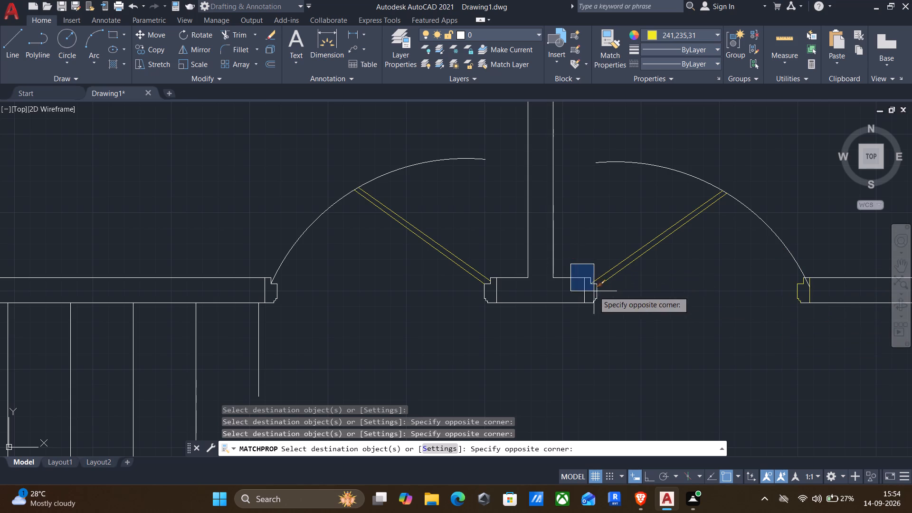
{"action": "left_click", "coordinate": [610, 314]}
{"action": "left_click_drag", "start_coordinate": [461, 250], "coordinate": [464, 262]}
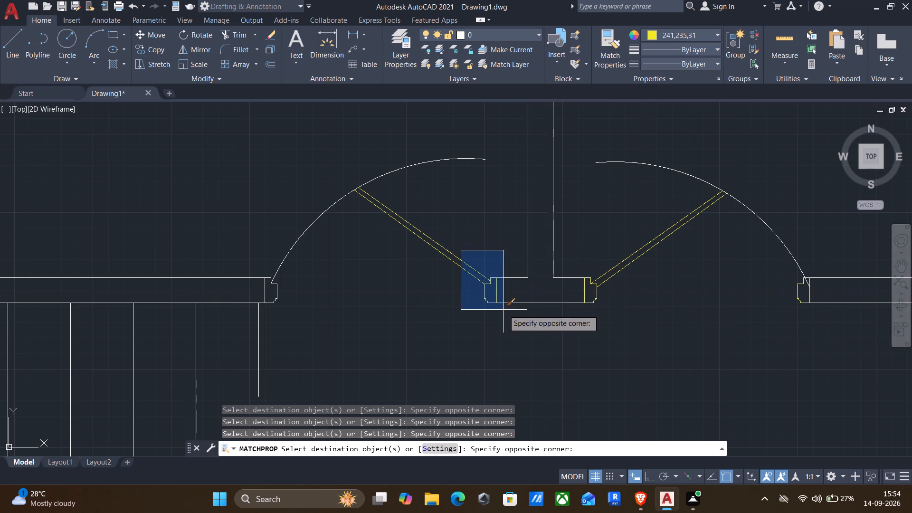
{"action": "left_click", "coordinate": [506, 321]}
{"action": "left_click", "coordinate": [255, 258]}
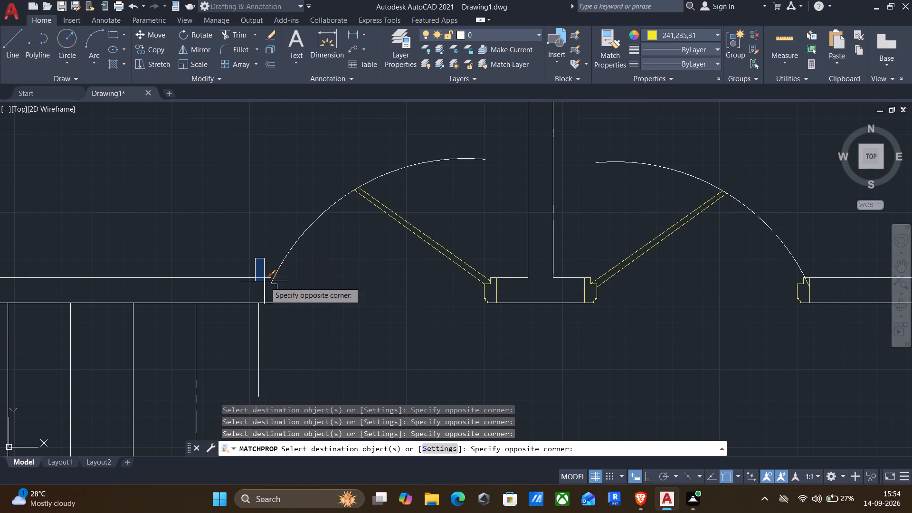
{"action": "left_click", "coordinate": [286, 307]}
Match the yellow properties onto both frames and the leaf of the single door south of the hall.
{"action": "middle_click_drag", "start_coordinate": [281, 333], "coordinate": [331, 271]}
{"action": "scroll", "coordinate": [341, 256], "scroll_direction": "down", "scroll_amount": 3}
{"action": "middle_click_drag", "start_coordinate": [367, 290], "coordinate": [368, 289]}
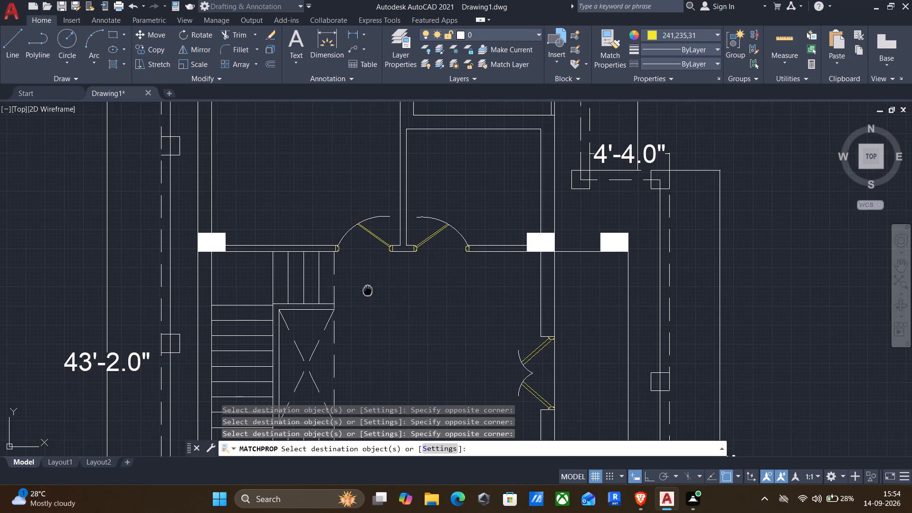
{"action": "middle_click_drag", "start_coordinate": [368, 289], "coordinate": [369, 285]}
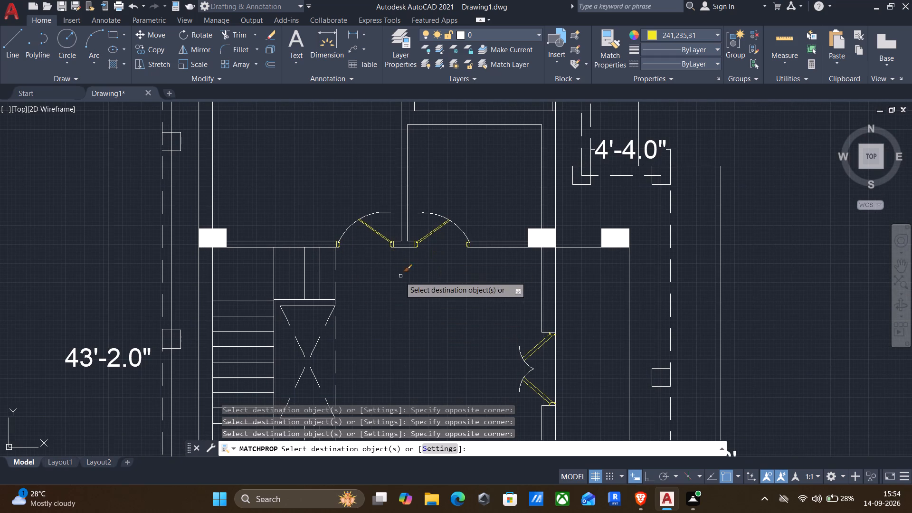
{"action": "middle_click", "coordinate": [396, 296]}
{"action": "middle_click_drag", "start_coordinate": [396, 296], "coordinate": [434, 222]}
{"action": "scroll", "coordinate": [445, 264], "scroll_direction": "down", "scroll_amount": 2}
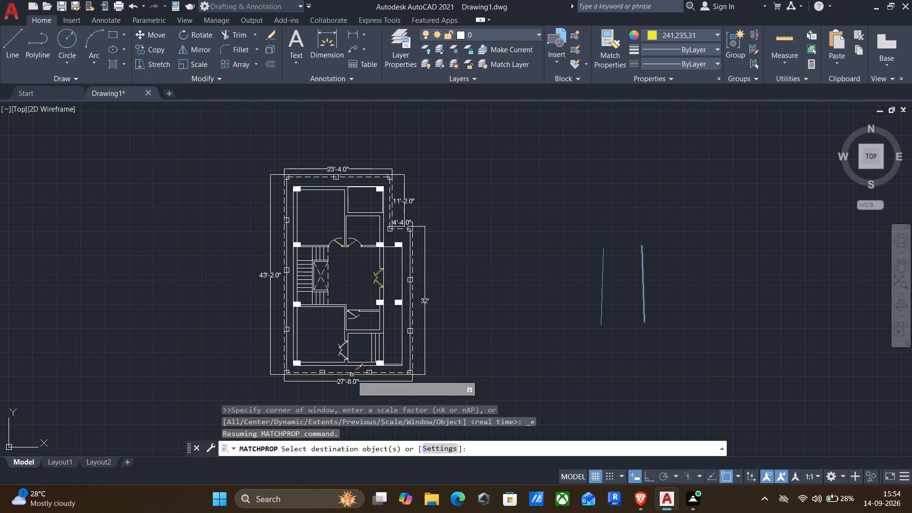
{"action": "scroll", "coordinate": [349, 344], "scroll_direction": "up", "scroll_amount": 2}
{"action": "scroll", "coordinate": [353, 268], "scroll_direction": "up", "scroll_amount": 3}
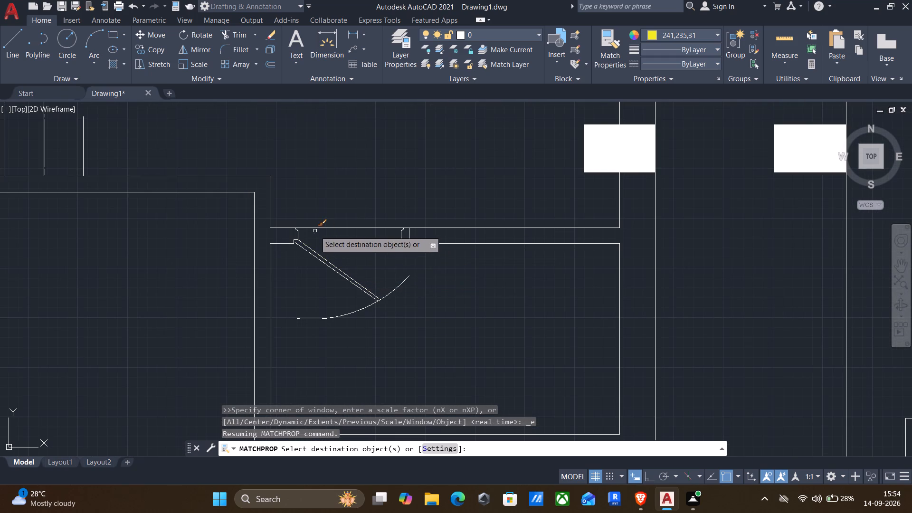
{"action": "left_click_drag", "start_coordinate": [284, 218], "coordinate": [293, 229]}
{"action": "left_click", "coordinate": [313, 258]}
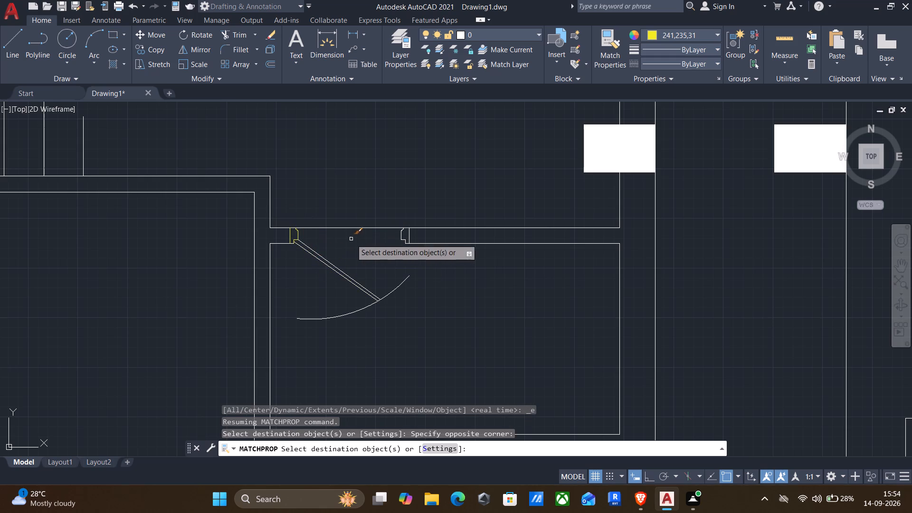
{"action": "left_click_drag", "start_coordinate": [380, 209], "coordinate": [391, 227]}
{"action": "left_click", "coordinate": [415, 253]}
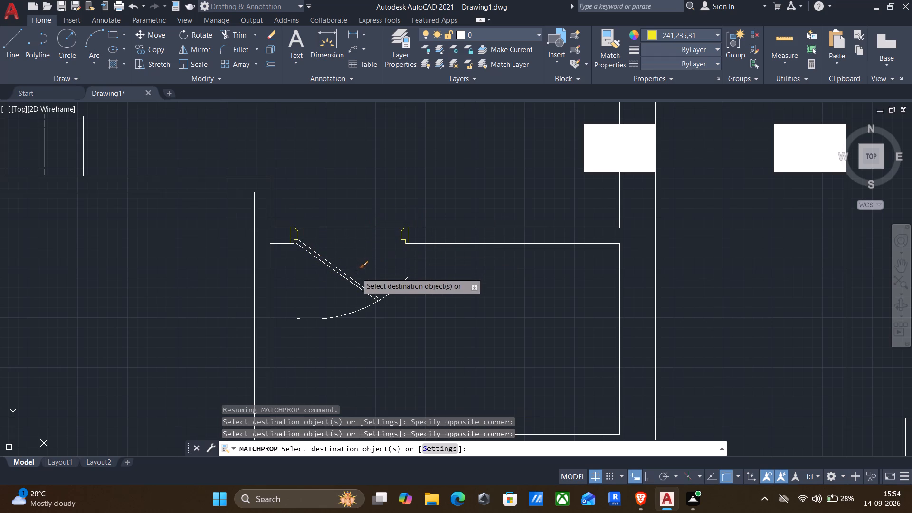
{"action": "left_click", "coordinate": [345, 285]}
{"action": "left_click", "coordinate": [329, 251]}
Match the yellow properties onto the upper frame and upper leaf of the double door in the southwest room's east wall.
{"action": "scroll", "coordinate": [331, 305], "scroll_direction": "down", "scroll_amount": 2}
{"action": "middle_click_drag", "start_coordinate": [347, 357], "coordinate": [441, 240]}
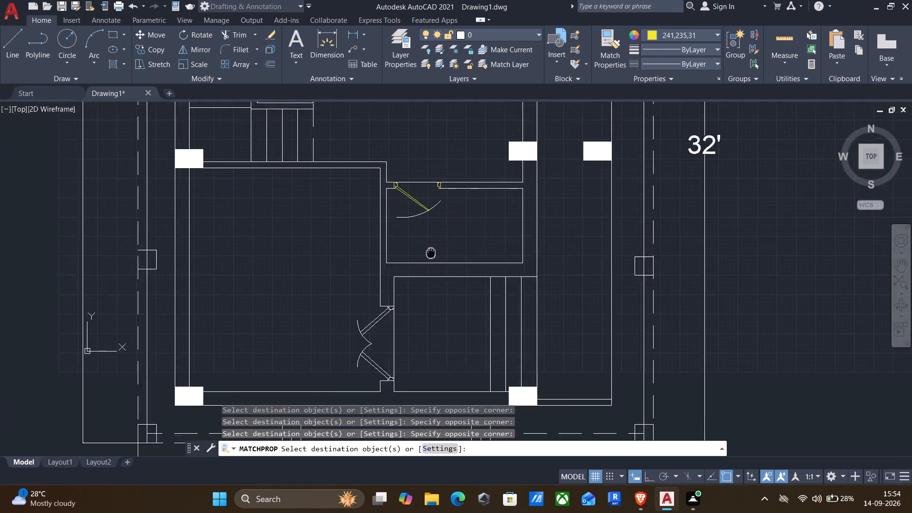
{"action": "middle_click_drag", "start_coordinate": [441, 240], "coordinate": [464, 208]}
{"action": "scroll", "coordinate": [432, 263], "scroll_direction": "up", "scroll_amount": 2}
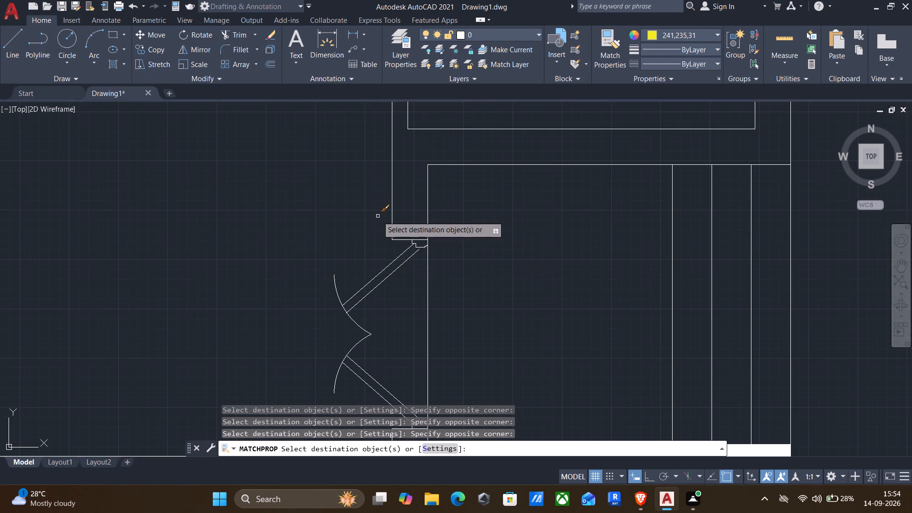
{"action": "scroll", "coordinate": [400, 236], "scroll_direction": "up", "scroll_amount": 2}
{"action": "left_click_drag", "start_coordinate": [399, 224], "coordinate": [415, 246]}
{"action": "left_click", "coordinate": [479, 299]}
{"action": "left_click", "coordinate": [427, 322]}
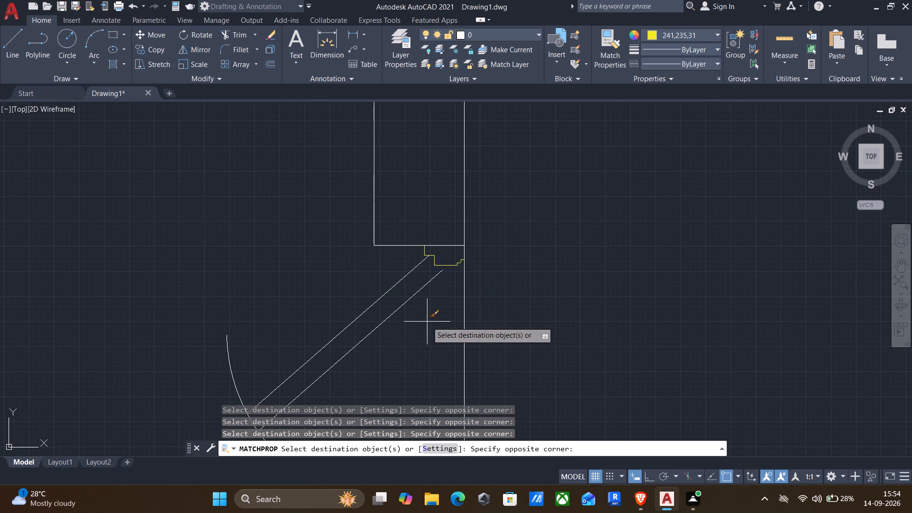
{"action": "left_click_drag", "start_coordinate": [332, 279], "coordinate": [343, 296]}
Match the yellow properties onto the lower leaf and lower frame of the same southwest-room double door.
{"action": "scroll", "coordinate": [354, 319], "scroll_direction": "down", "scroll_amount": 3}
{"action": "middle_click_drag", "start_coordinate": [365, 337], "coordinate": [405, 261]}
{"action": "scroll", "coordinate": [389, 325], "scroll_direction": "up", "scroll_amount": 2}
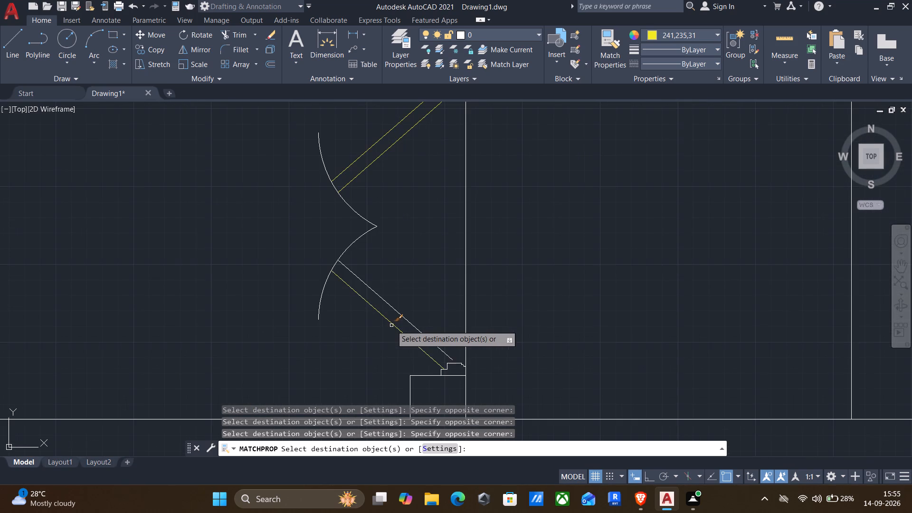
{"action": "left_click_drag", "start_coordinate": [392, 354], "coordinate": [392, 347]}
{"action": "left_click", "coordinate": [383, 287]}
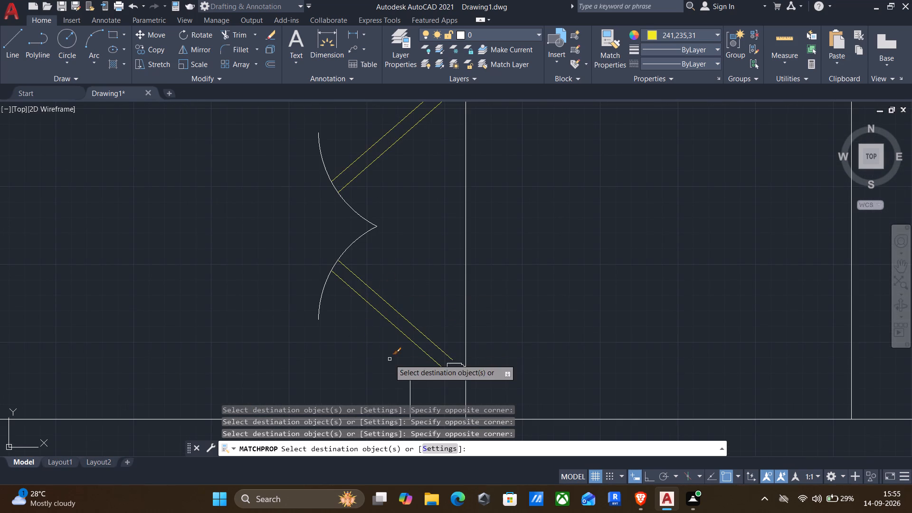
{"action": "left_click", "coordinate": [420, 337]}
{"action": "left_click", "coordinate": [490, 393]}
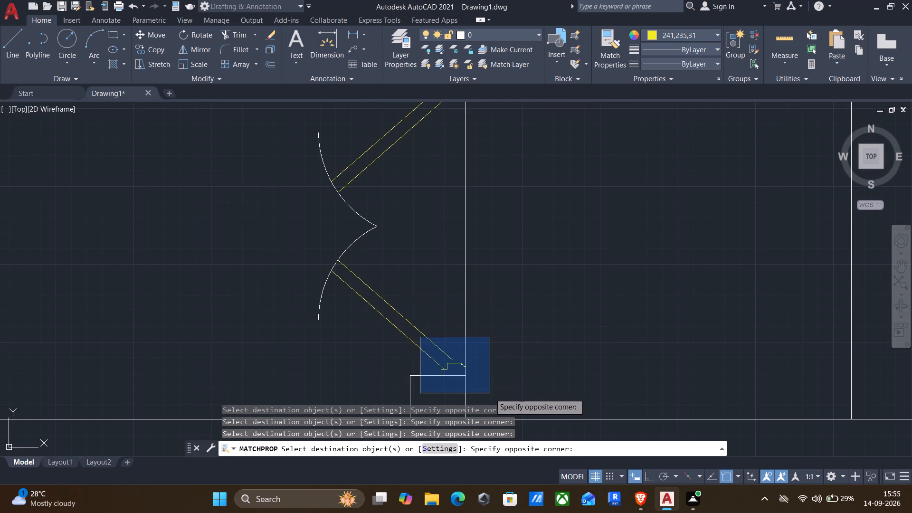
{"action": "scroll", "coordinate": [470, 367], "scroll_direction": "down", "scroll_amount": 3}
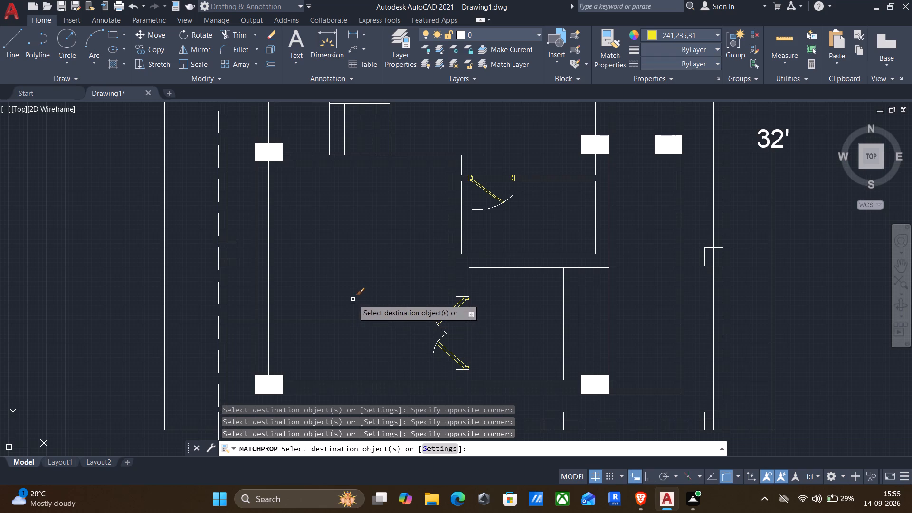
{"action": "scroll", "coordinate": [392, 270], "scroll_direction": "down", "scroll_amount": 1}
{"action": "middle_click_drag", "start_coordinate": [384, 282], "coordinate": [368, 303]}
{"action": "middle_click", "coordinate": [367, 304]}
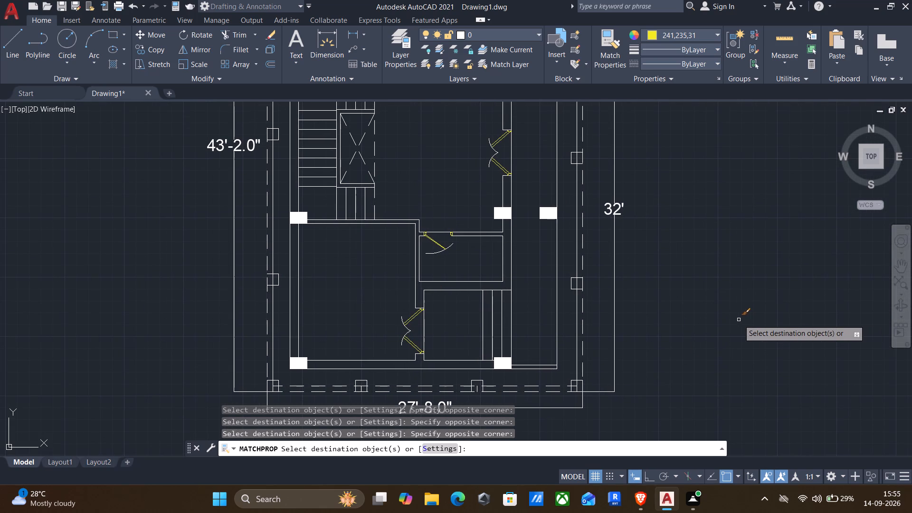
{"action": "key", "text": "Return"}
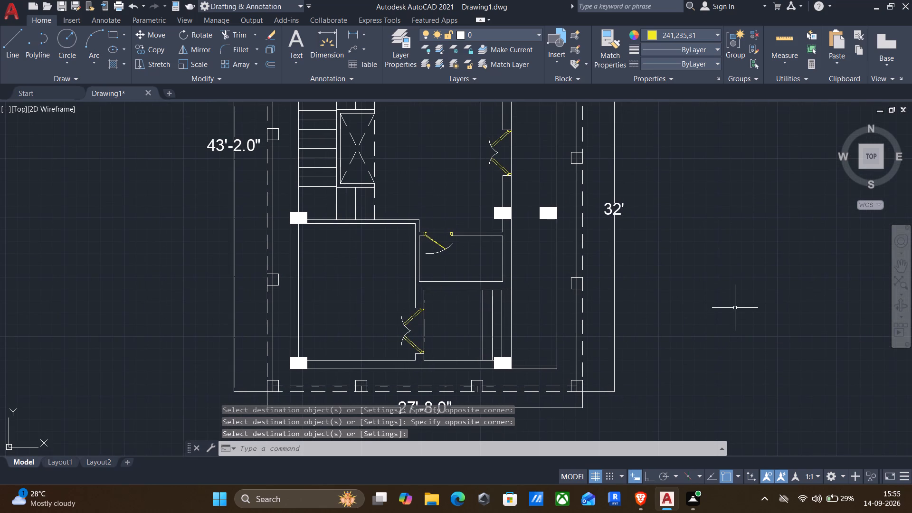
Match the blue sample line's properties onto both swing arcs of the double door in the hall's east wall.
{"action": "scroll", "coordinate": [735, 308], "scroll_direction": "down", "scroll_amount": 1}
{"action": "middle_click_drag", "start_coordinate": [734, 307], "coordinate": [533, 326]}
{"action": "key", "text": "Return"}
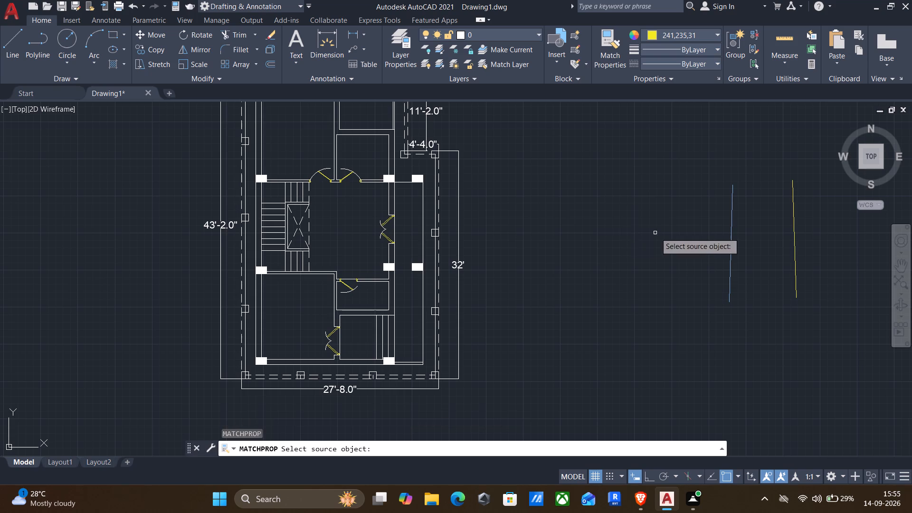
{"action": "left_click", "coordinate": [732, 249]}
{"action": "scroll", "coordinate": [361, 223], "scroll_direction": "up", "scroll_amount": 2}
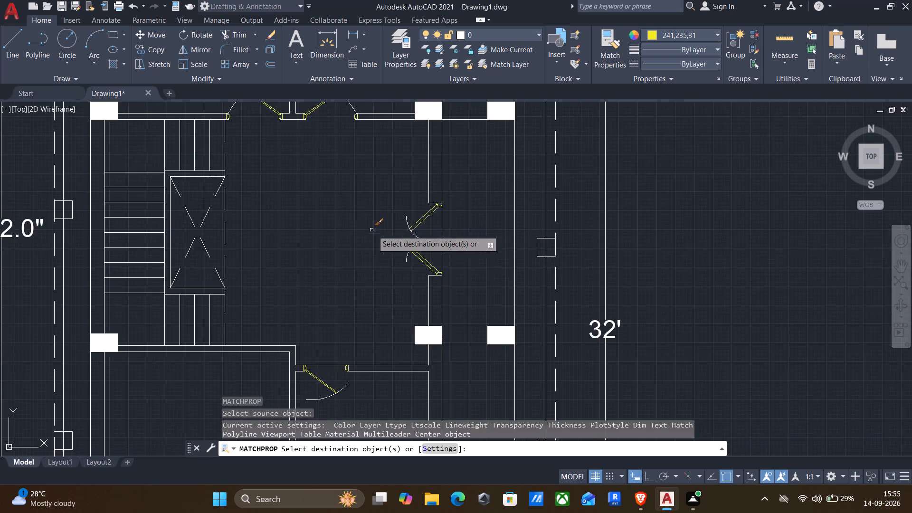
{"action": "scroll", "coordinate": [391, 235], "scroll_direction": "up", "scroll_amount": 3}
{"action": "left_click", "coordinate": [511, 262]}
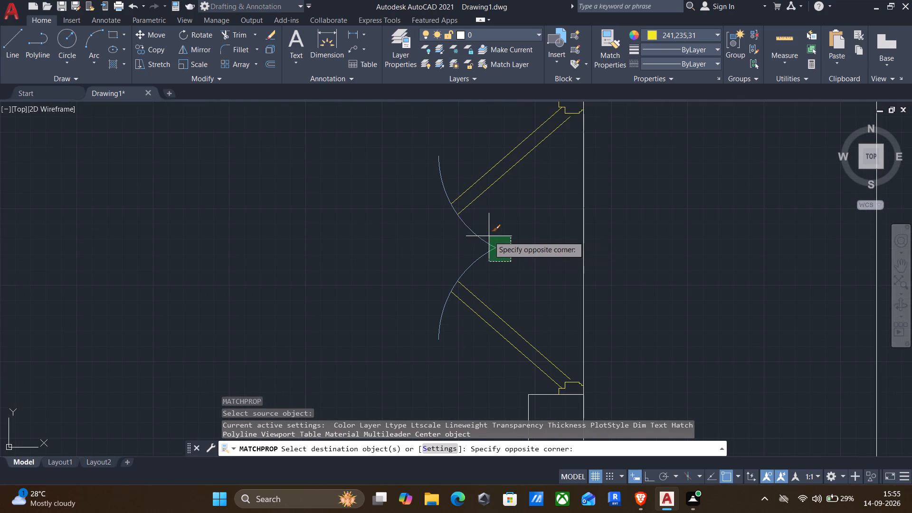
{"action": "left_click", "coordinate": [488, 236]}
Match the blue properties onto the swing arcs of both single doors in the hall's north wall.
{"action": "scroll", "coordinate": [427, 225], "scroll_direction": "down", "scroll_amount": 3}
{"action": "middle_click_drag", "start_coordinate": [359, 171], "coordinate": [387, 299]}
{"action": "scroll", "coordinate": [408, 225], "scroll_direction": "up", "scroll_amount": 2}
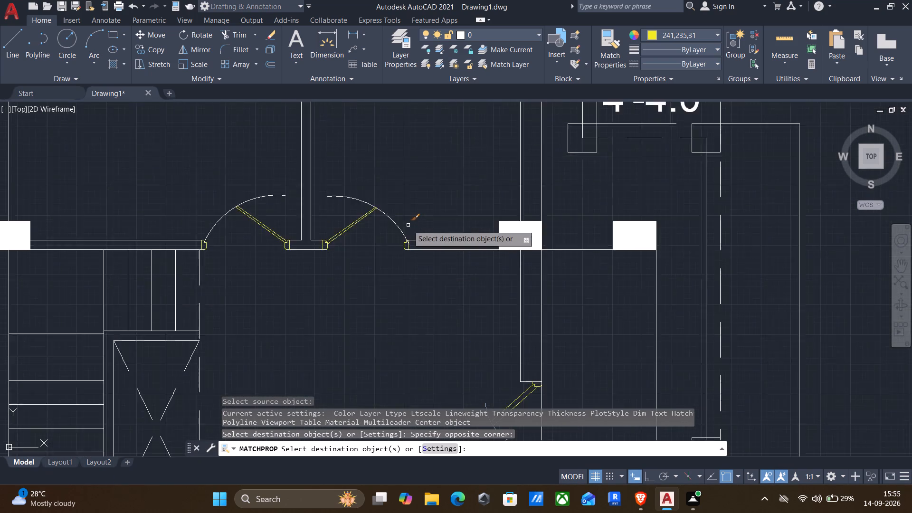
{"action": "left_click", "coordinate": [407, 218]}
{"action": "left_click", "coordinate": [366, 244]}
{"action": "left_click_drag", "start_coordinate": [173, 204], "coordinate": [174, 187]}
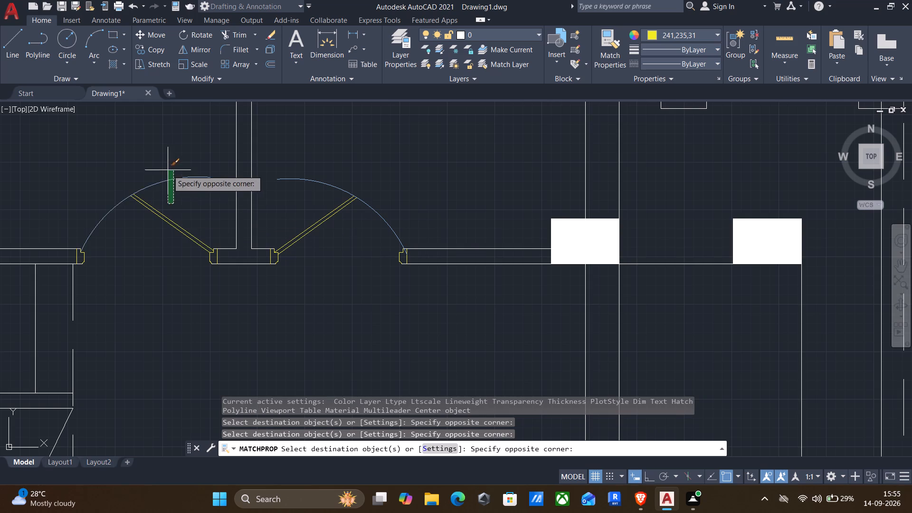
{"action": "left_click", "coordinate": [166, 167]}
Match the blue properties onto the swing arc of the single door south of the hall.
{"action": "scroll", "coordinate": [172, 254], "scroll_direction": "down", "scroll_amount": 2}
{"action": "middle_click_drag", "start_coordinate": [174, 320], "coordinate": [283, 171]}
{"action": "scroll", "coordinate": [277, 313], "scroll_direction": "down", "scroll_amount": 1}
{"action": "middle_click_drag", "start_coordinate": [300, 326], "coordinate": [311, 299]}
{"action": "middle_click_drag", "start_coordinate": [317, 282], "coordinate": [333, 216]}
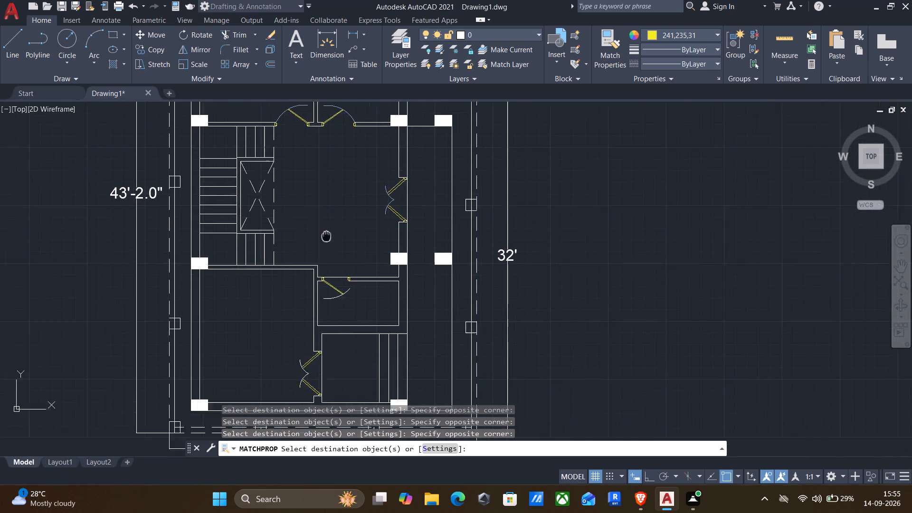
{"action": "middle_click_drag", "start_coordinate": [333, 216], "coordinate": [342, 196]}
{"action": "scroll", "coordinate": [379, 252], "scroll_direction": "up", "scroll_amount": 2}
{"action": "left_click_drag", "start_coordinate": [351, 230], "coordinate": [348, 226]}
{"action": "left_click", "coordinate": [335, 218]}
Match the blue properties onto both swing arcs of the double door in the southwest room's east wall.
{"action": "scroll", "coordinate": [358, 287], "scroll_direction": "down", "scroll_amount": 2}
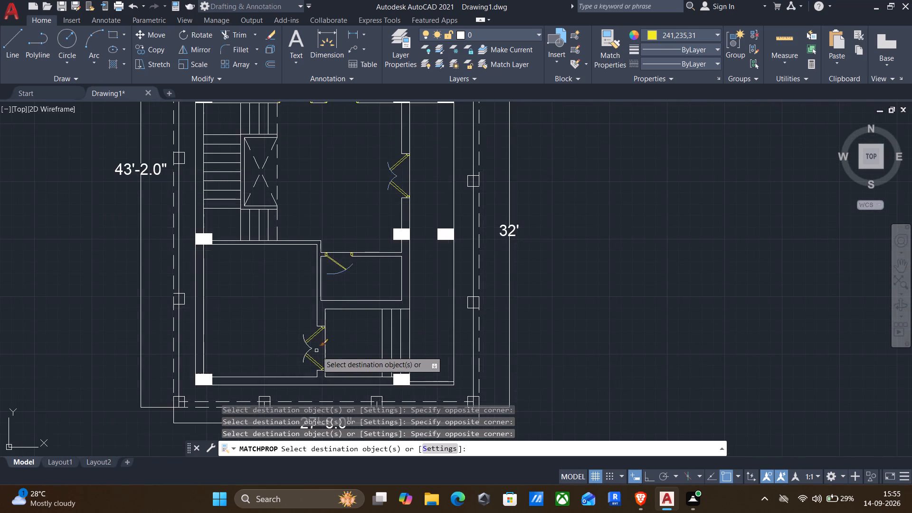
{"action": "scroll", "coordinate": [312, 359], "scroll_direction": "up", "scroll_amount": 3}
{"action": "left_click_drag", "start_coordinate": [308, 344], "coordinate": [306, 320]}
{"action": "left_click", "coordinate": [297, 306]}
{"action": "scroll", "coordinate": [308, 320], "scroll_direction": "down", "scroll_amount": 4}
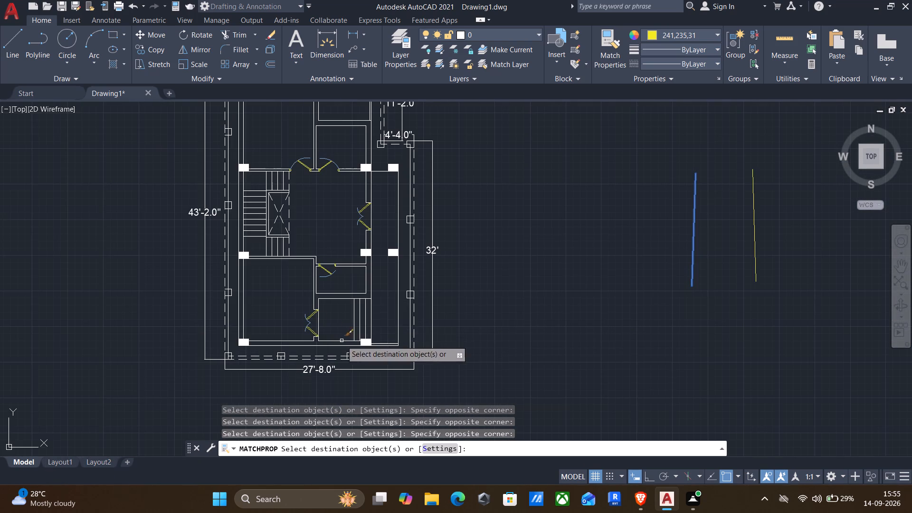
{"action": "key", "text": "Return"}
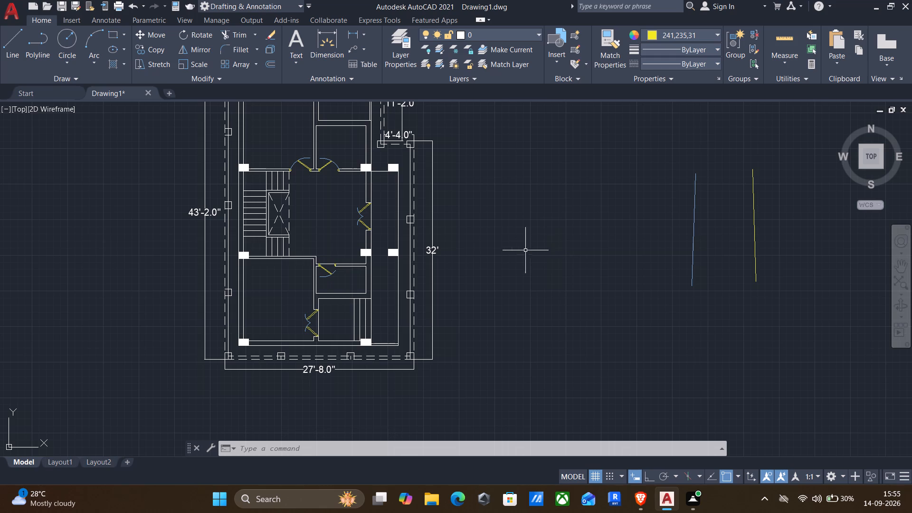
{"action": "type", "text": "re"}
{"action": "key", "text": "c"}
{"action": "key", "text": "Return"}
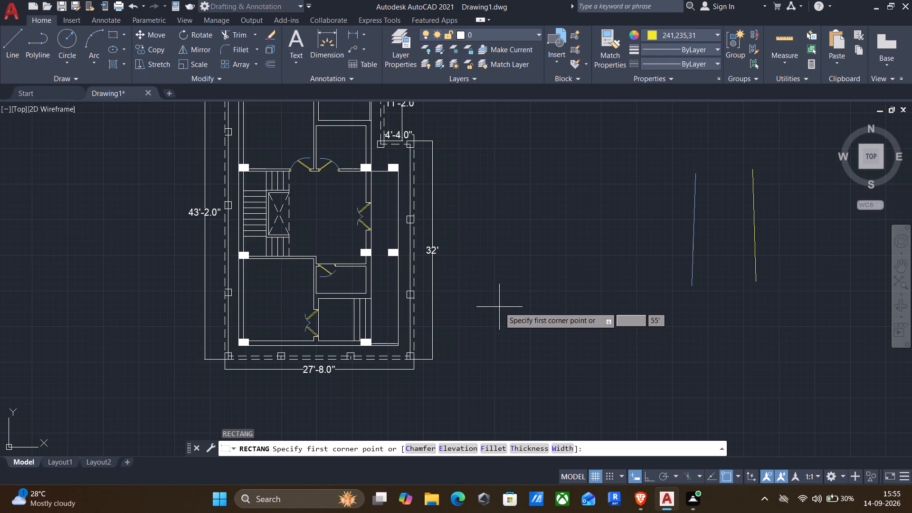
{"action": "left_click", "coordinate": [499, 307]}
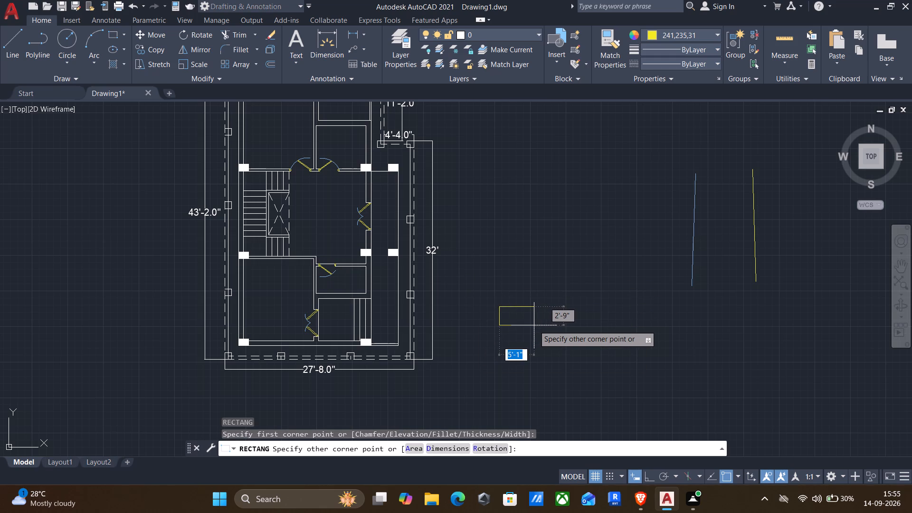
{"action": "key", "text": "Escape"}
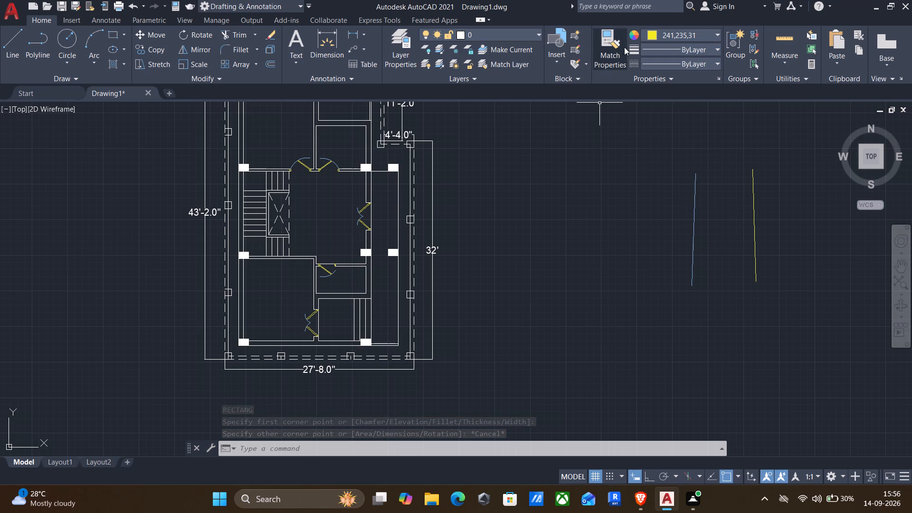
Set the current object colour to blue 39,118,187.
{"action": "left_click", "coordinate": [672, 38]}
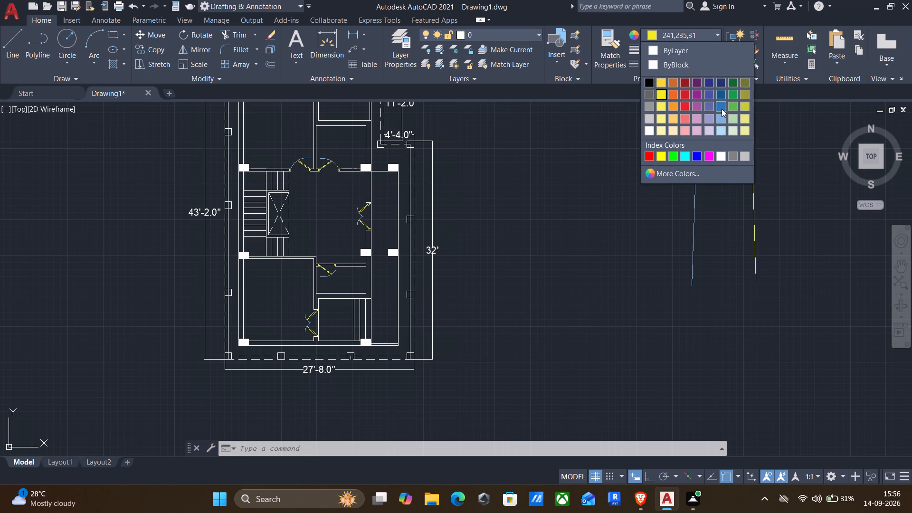
{"action": "left_click", "coordinate": [722, 107]}
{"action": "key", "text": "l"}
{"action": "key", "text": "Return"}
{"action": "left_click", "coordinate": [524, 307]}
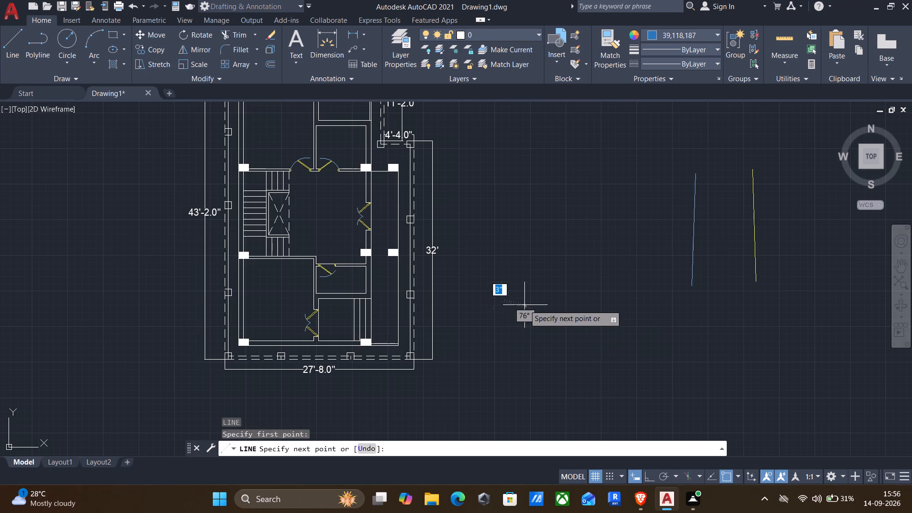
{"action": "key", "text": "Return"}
Draw a 2' by 9" rectangle in the empty area between the floor plan and the sample lines.
{"action": "type", "text": "rec"}
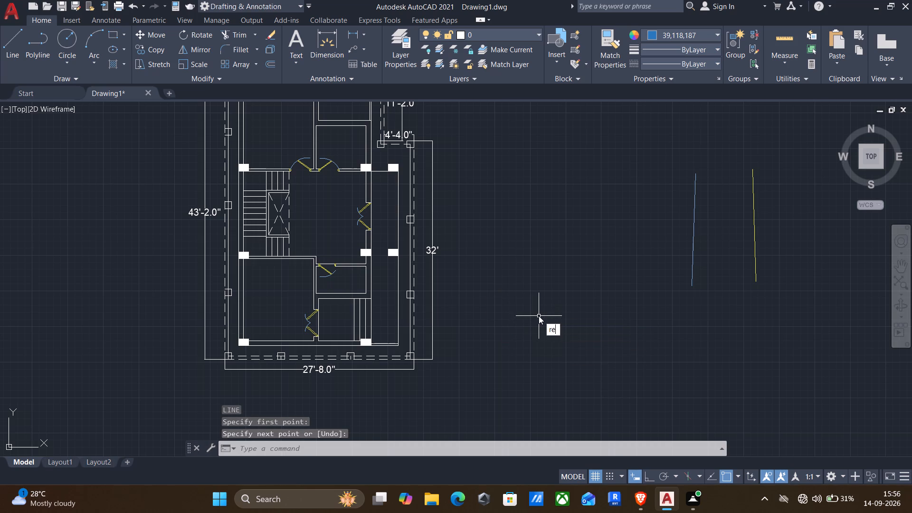
{"action": "key", "text": "Return"}
{"action": "left_click", "coordinate": [539, 299]}
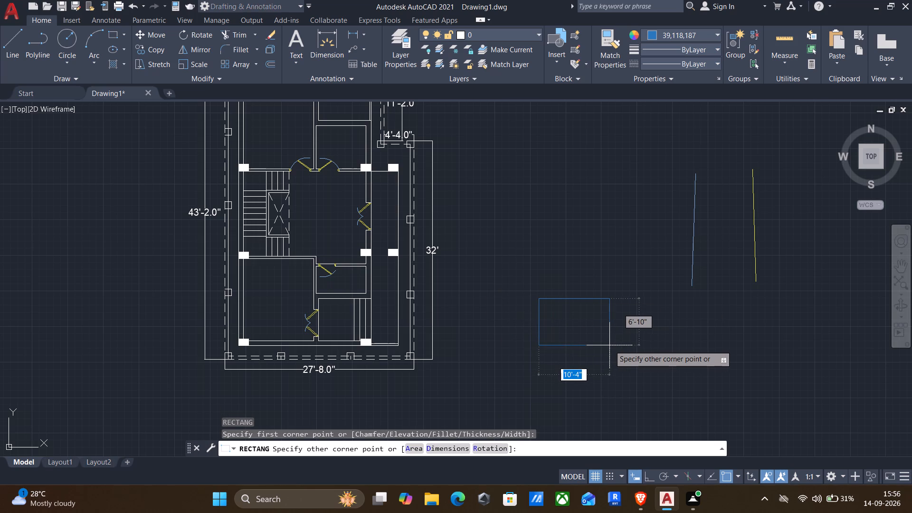
{"action": "type", "text": "2'"}
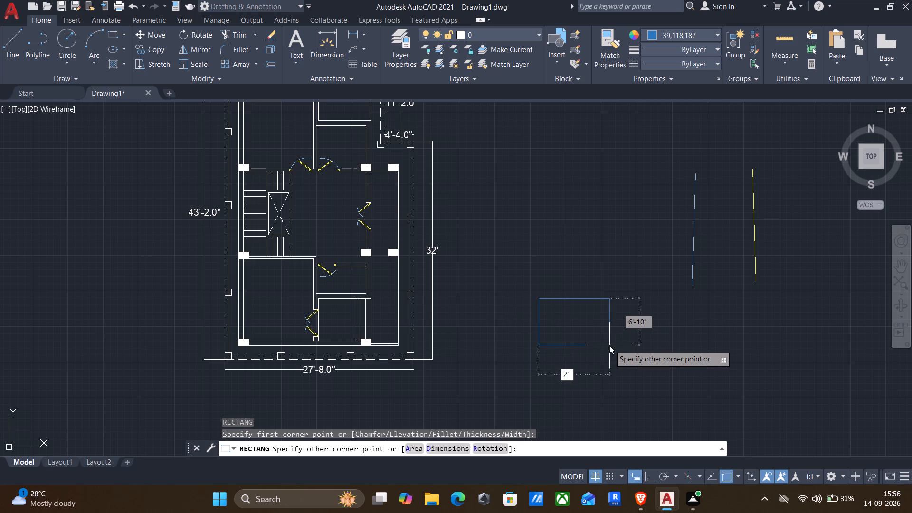
{"action": "type", "text": ",9\""}
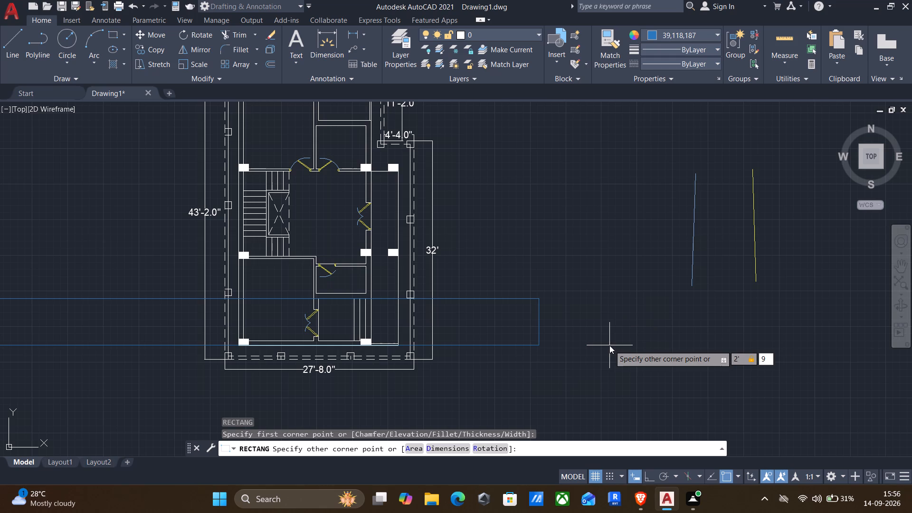
{"action": "key", "text": "Return"}
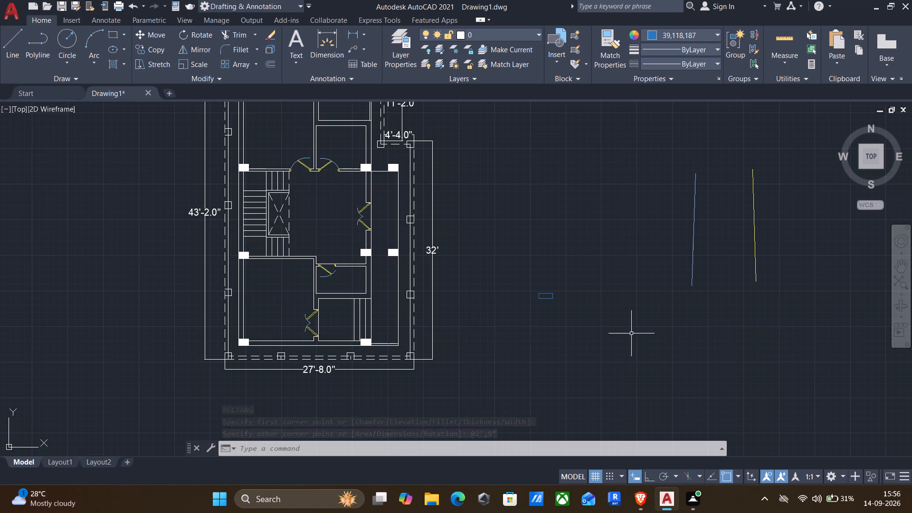
Draw a horizontal centre line across the rectangle between the midpoints of its two short sides.
{"action": "key", "text": "l"}
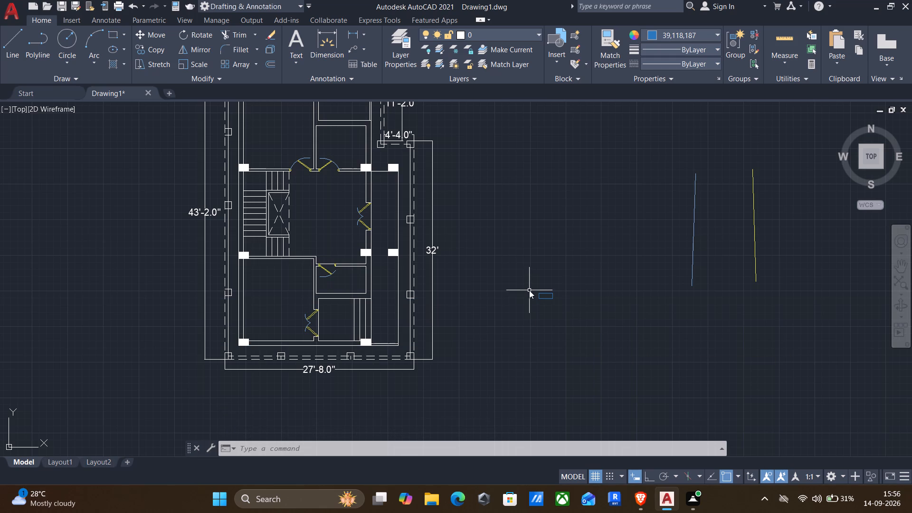
{"action": "key", "text": "Return"}
{"action": "scroll", "coordinate": [560, 294], "scroll_direction": "up", "scroll_amount": 4}
{"action": "scroll", "coordinate": [519, 302], "scroll_direction": "up", "scroll_amount": 3}
{"action": "left_click", "coordinate": [475, 275]}
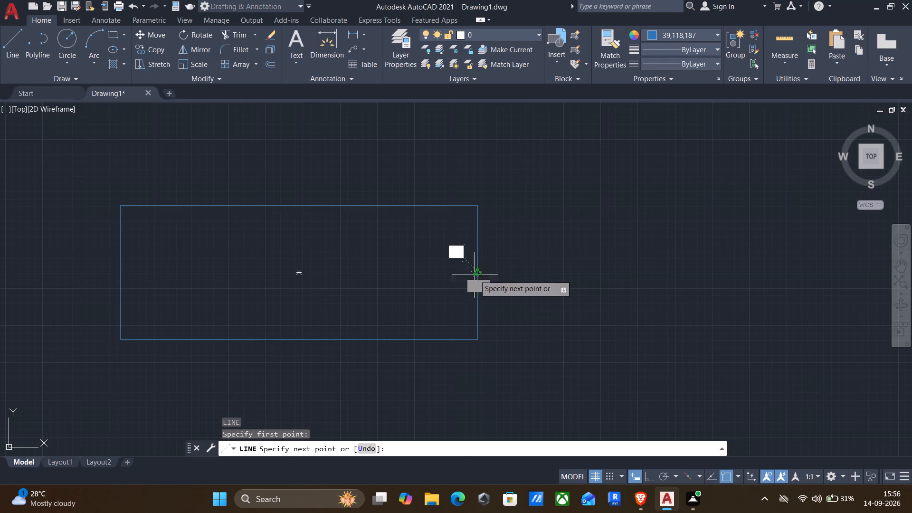
{"action": "left_click", "coordinate": [119, 273]}
{"action": "key", "text": "Return"}
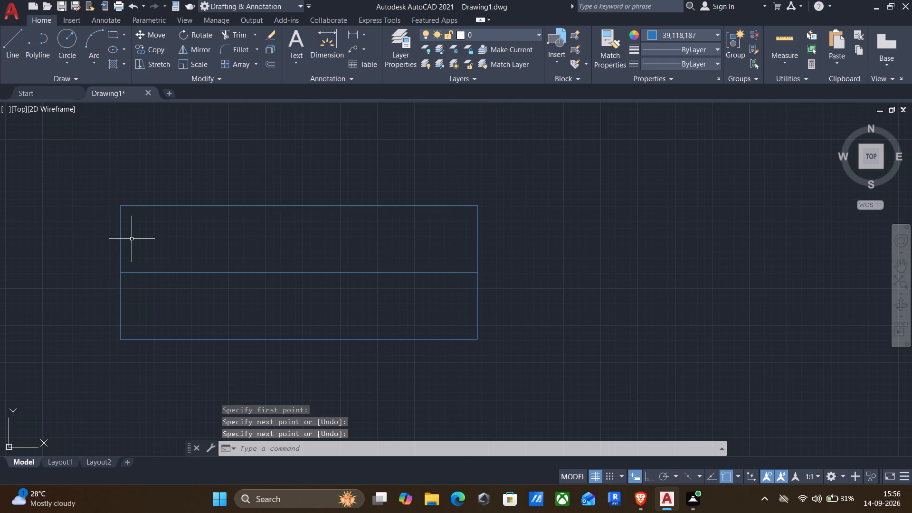
{"action": "scroll", "coordinate": [131, 239], "scroll_direction": "down", "scroll_amount": 3}
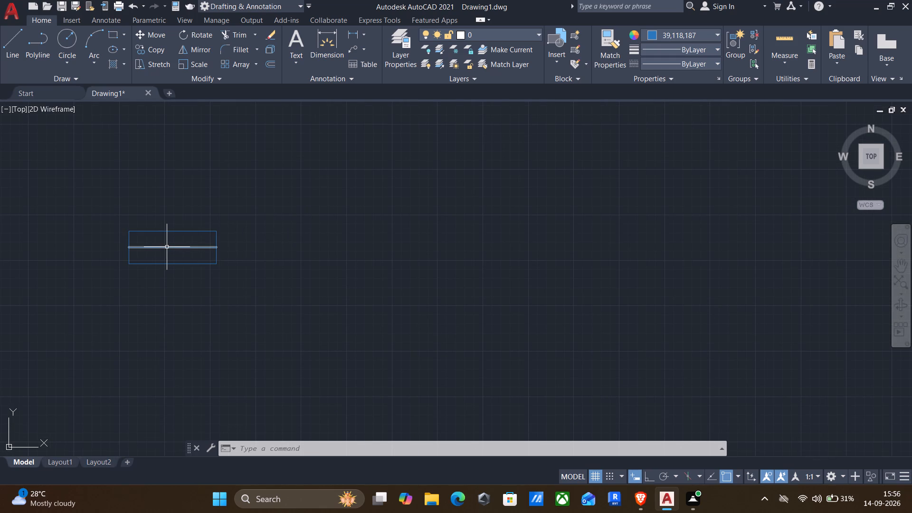
In yellow 241,235,31, draw a stepped line from the rectangle's upper-left corner: 2" right, 2" down, 1" left, and down to the centre line.
{"action": "left_click", "coordinate": [669, 37]}
{"action": "left_click", "coordinate": [656, 94]}
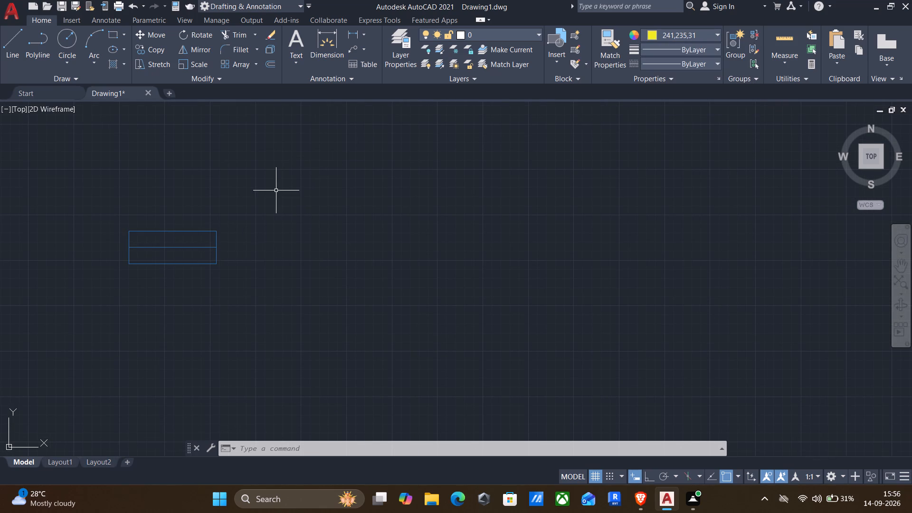
{"action": "key", "text": "l"}
{"action": "key", "text": "Return"}
{"action": "scroll", "coordinate": [115, 236], "scroll_direction": "up", "scroll_amount": 3}
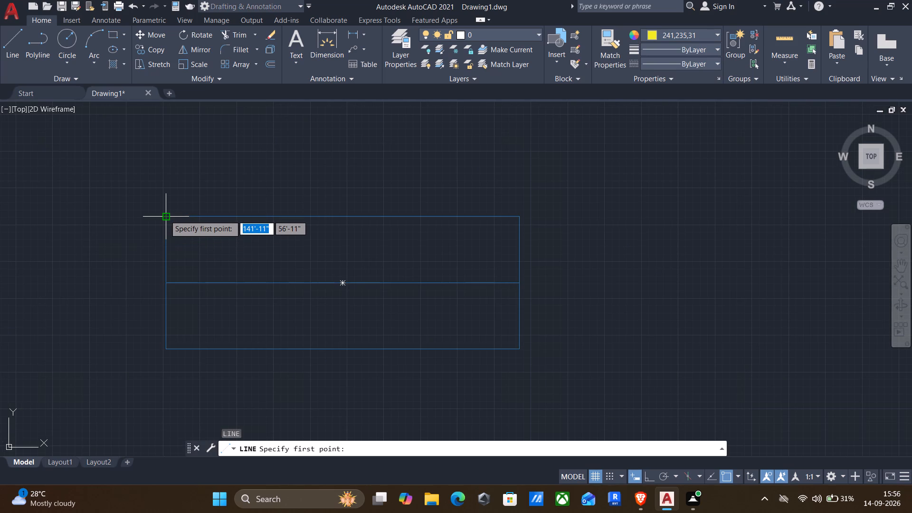
{"action": "left_click", "coordinate": [165, 215]}
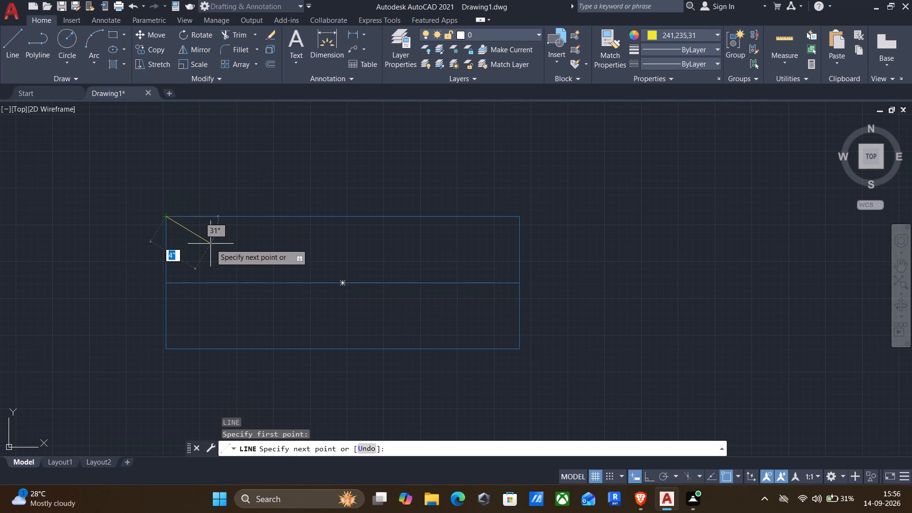
{"action": "key", "text": "F8"}
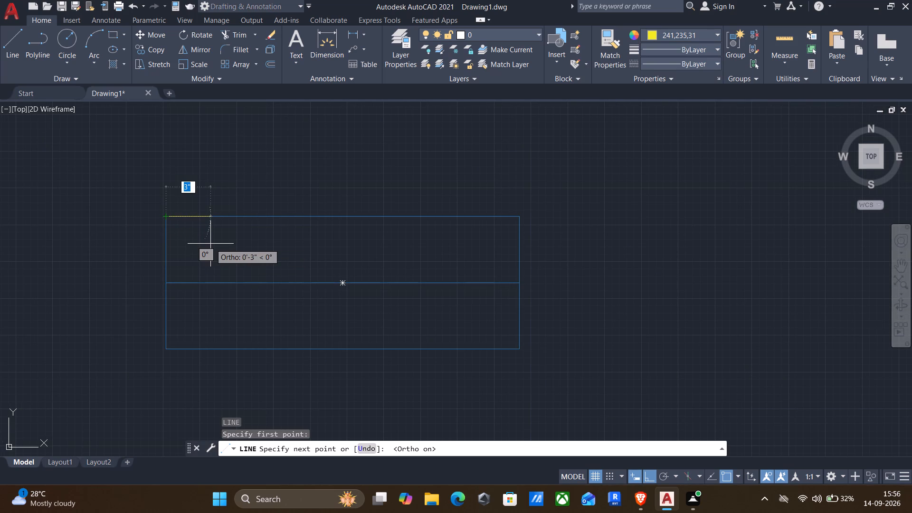
{"action": "type", "text": "2\""}
{"action": "key", "text": "Return"}
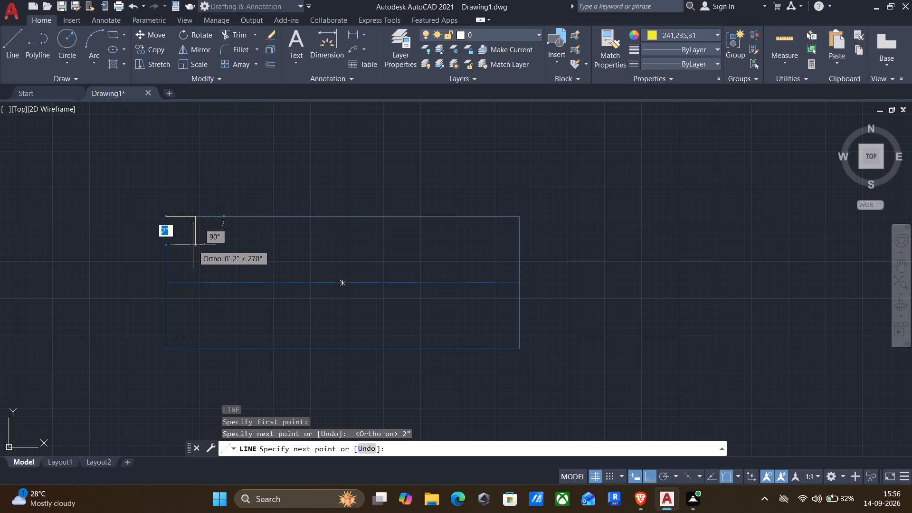
{"action": "type", "text": "2\""}
{"action": "key", "text": "Return"}
{"action": "scroll", "coordinate": [174, 244], "scroll_direction": "up", "scroll_amount": 2}
{"action": "type", "text": "1\""}
{"action": "key", "text": "Return"}
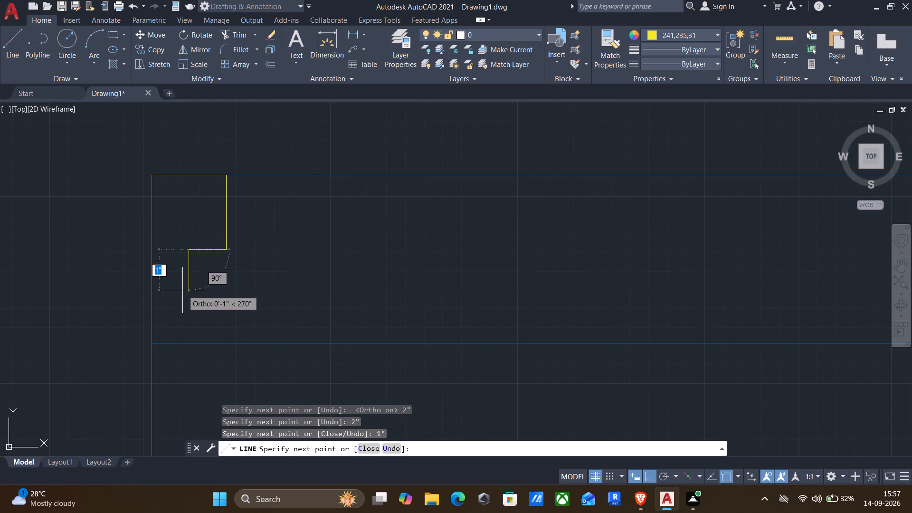
{"action": "left_click", "coordinate": [187, 342]}
{"action": "key", "text": "Return"}
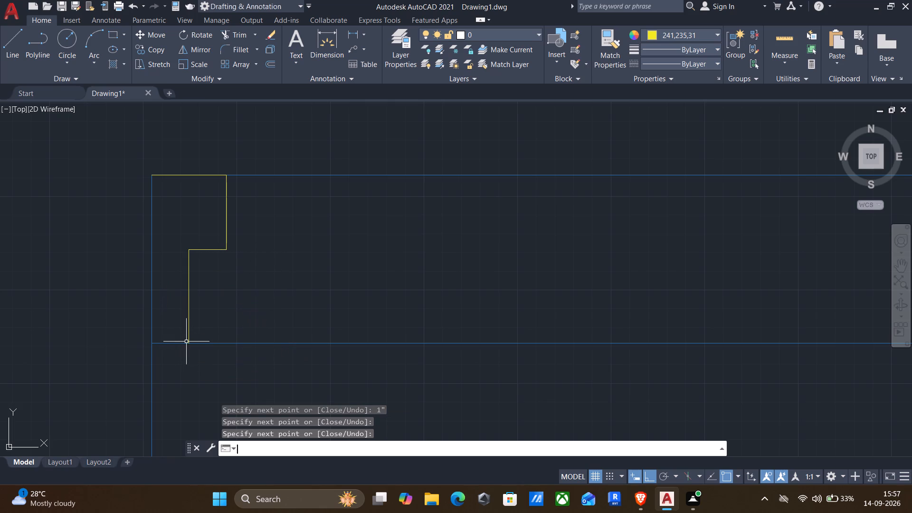
Mirror the yellow stepped profile about the vertical axis through the centre line's midpoint, keeping the original.
{"action": "scroll", "coordinate": [190, 344], "scroll_direction": "down", "scroll_amount": 3}
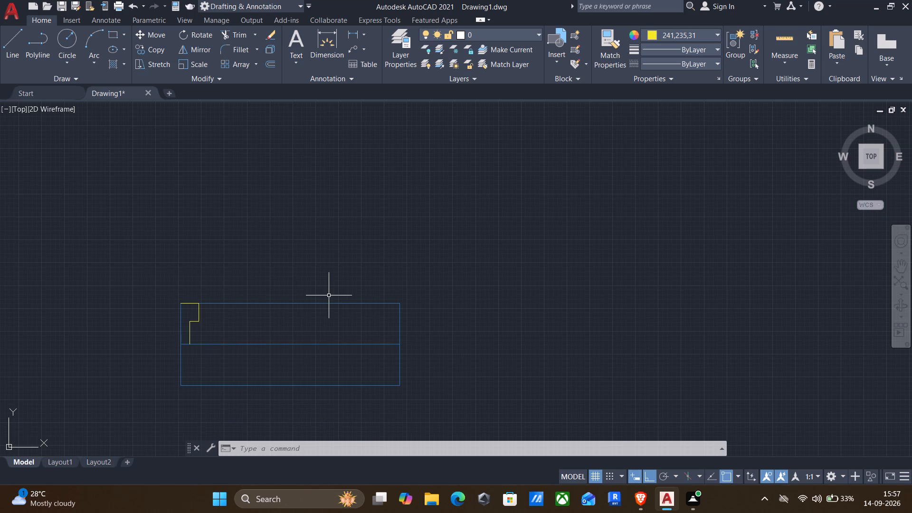
{"action": "type", "text": "mi"}
{"action": "key", "text": "Return"}
{"action": "left_click", "coordinate": [174, 280]}
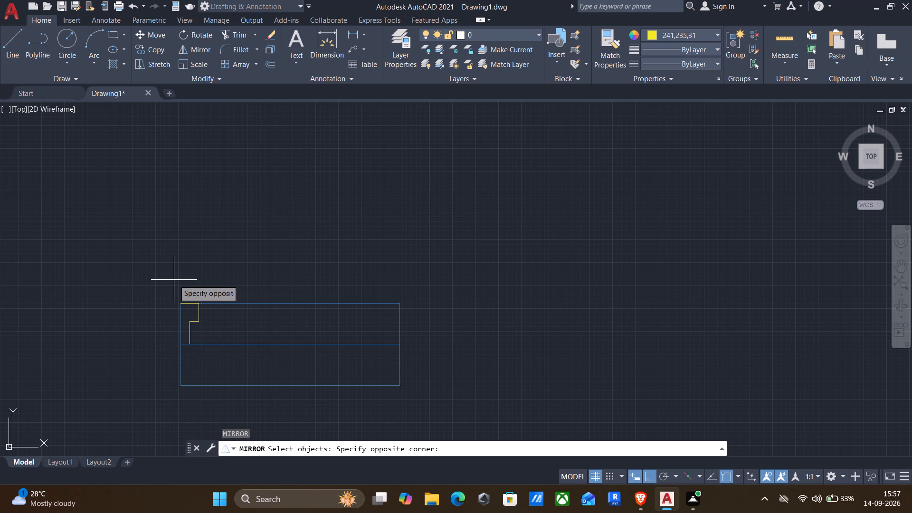
{"action": "left_click", "coordinate": [211, 360]}
{"action": "key", "text": "Return"}
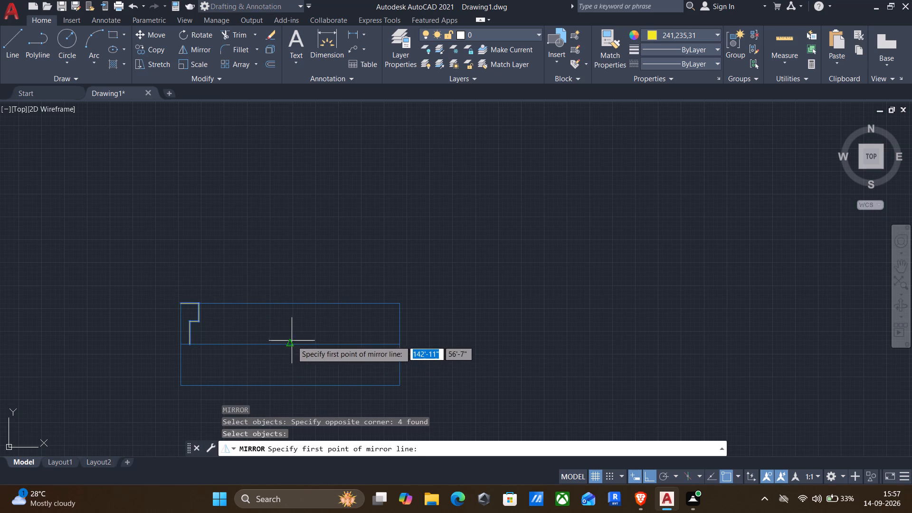
{"action": "left_click", "coordinate": [288, 345]}
{"action": "left_click", "coordinate": [297, 244]}
{"action": "key", "text": "Return"}
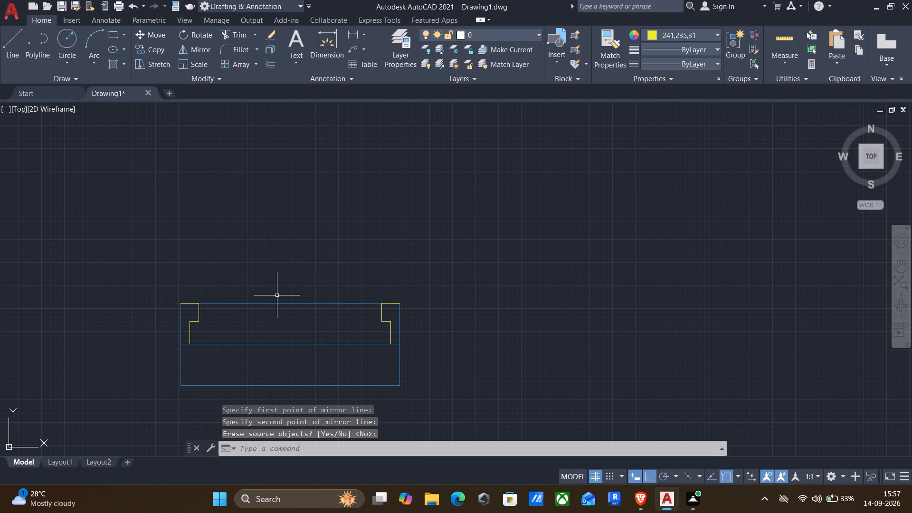
Set the current colour to blue 39,118,187 and draw a horizontal line joining the inner lower corners of the two yellow profiles.
{"action": "key", "text": "l"}
{"action": "key", "text": "Escape"}
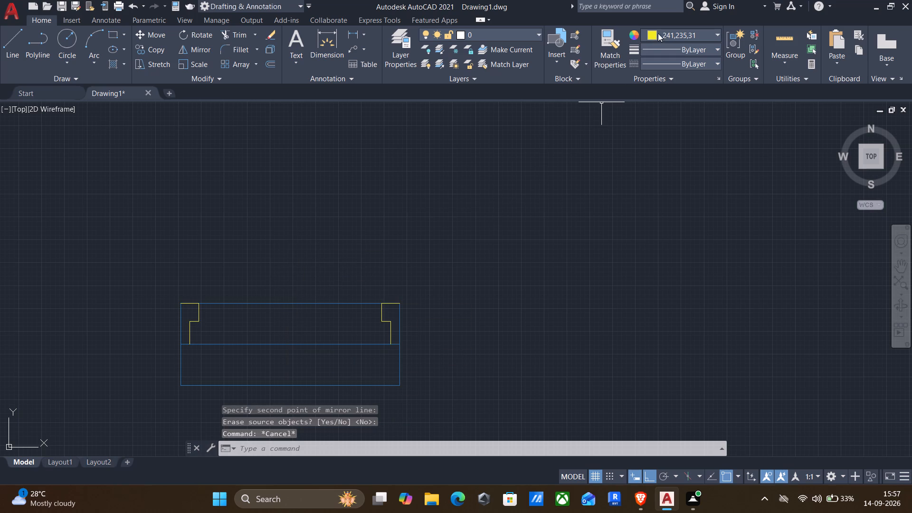
{"action": "left_click", "coordinate": [671, 28]}
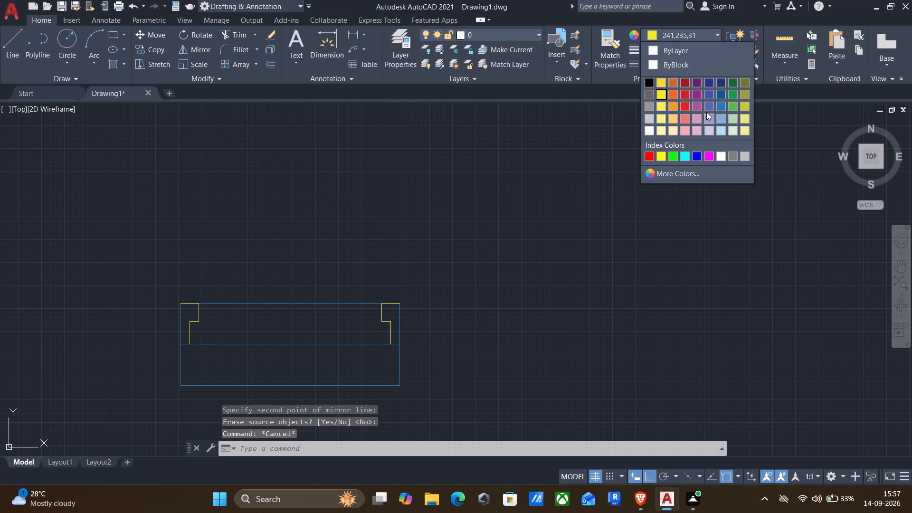
{"action": "left_click", "coordinate": [721, 104]}
{"action": "key", "text": "l"}
{"action": "key", "text": "Return"}
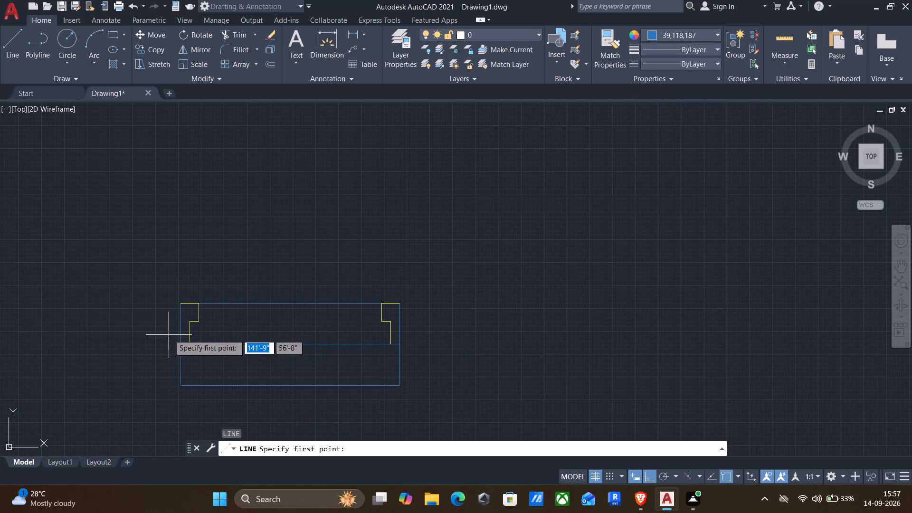
{"action": "scroll", "coordinate": [204, 352], "scroll_direction": "up", "scroll_amount": 1}
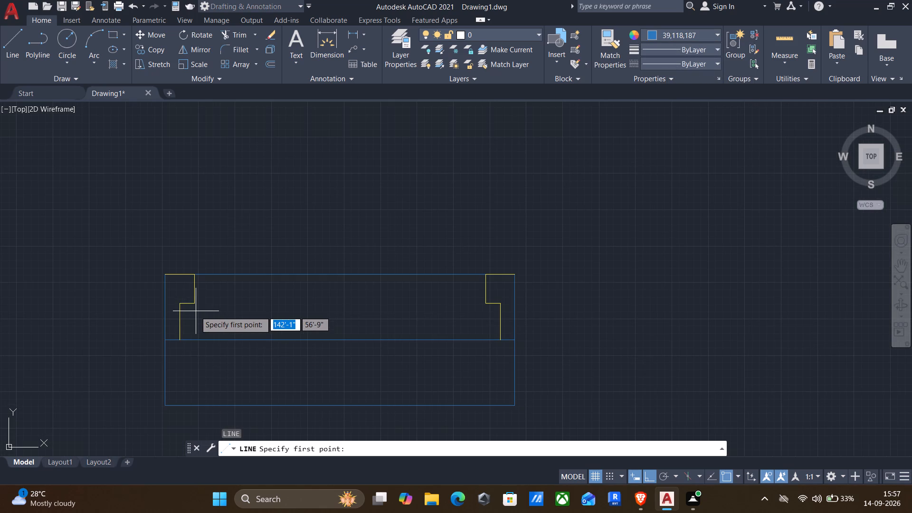
{"action": "left_click", "coordinate": [195, 300]}
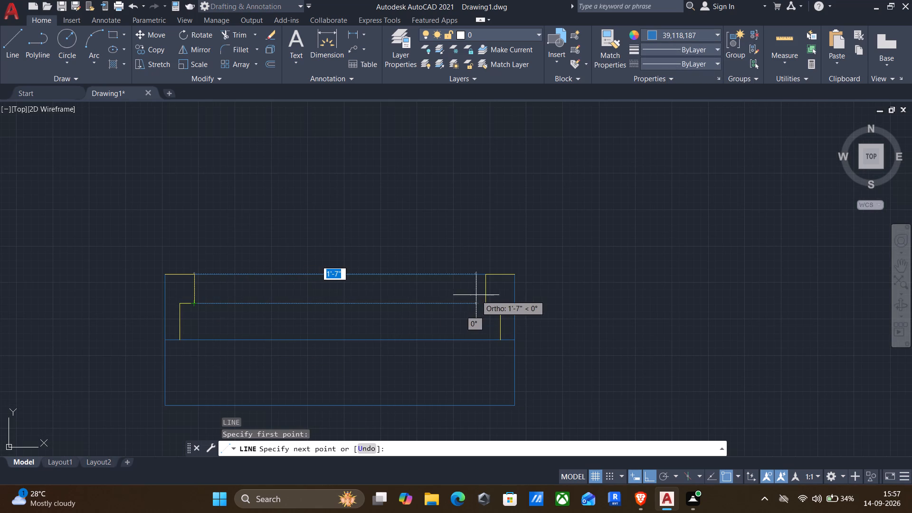
{"action": "left_click", "coordinate": [485, 303]}
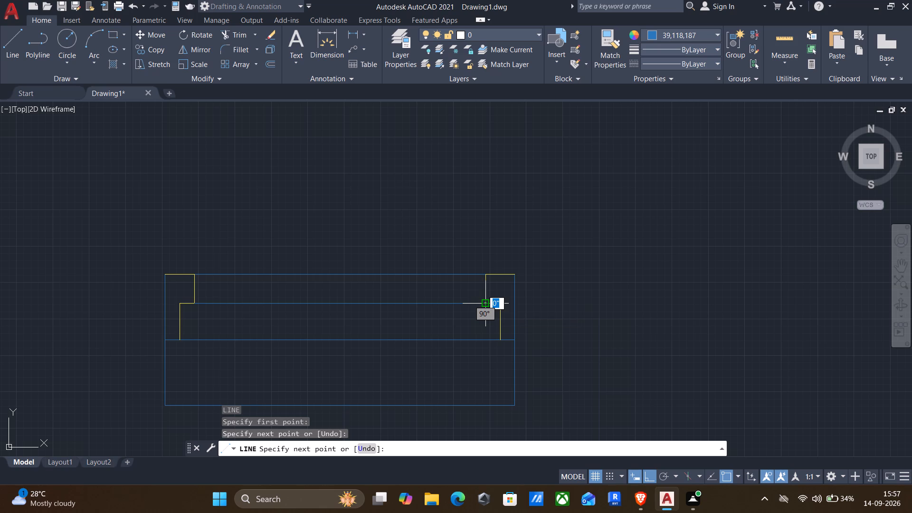
{"action": "key", "text": "Return"}
Start a blue line at the left yellow profile's inner lower corner with a 1" segment running right along the new horizontal line.
{"action": "scroll", "coordinate": [180, 310], "scroll_direction": "up", "scroll_amount": 3}
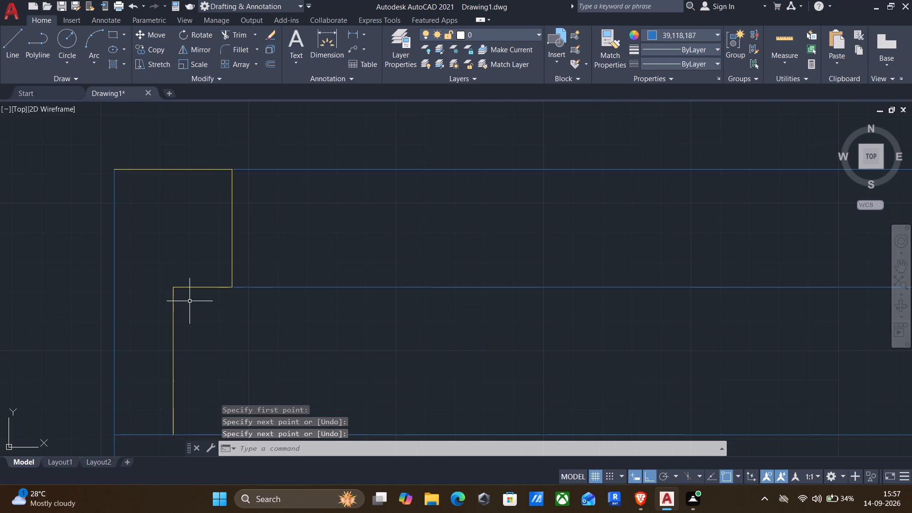
{"action": "key", "text": "l"}
{"action": "key", "text": "Return"}
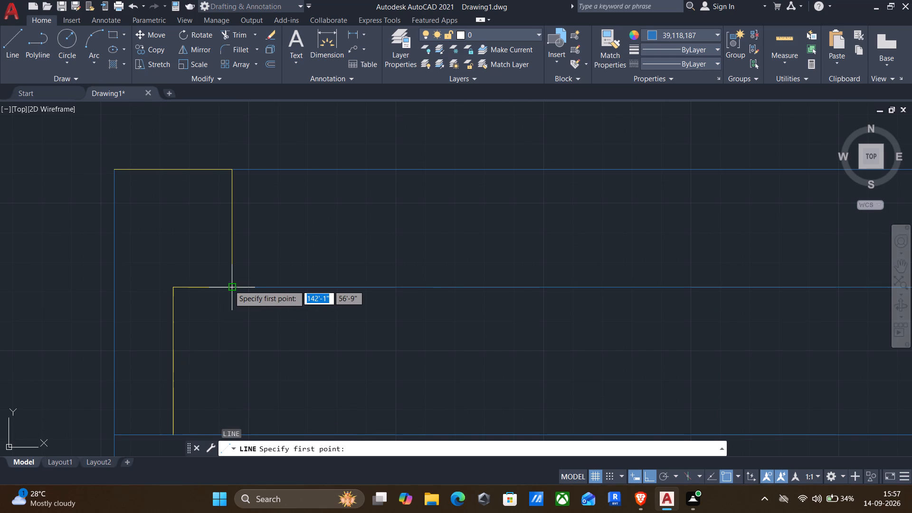
{"action": "left_click", "coordinate": [230, 285]}
{"action": "middle_click_drag", "start_coordinate": [230, 367], "coordinate": [247, 325]}
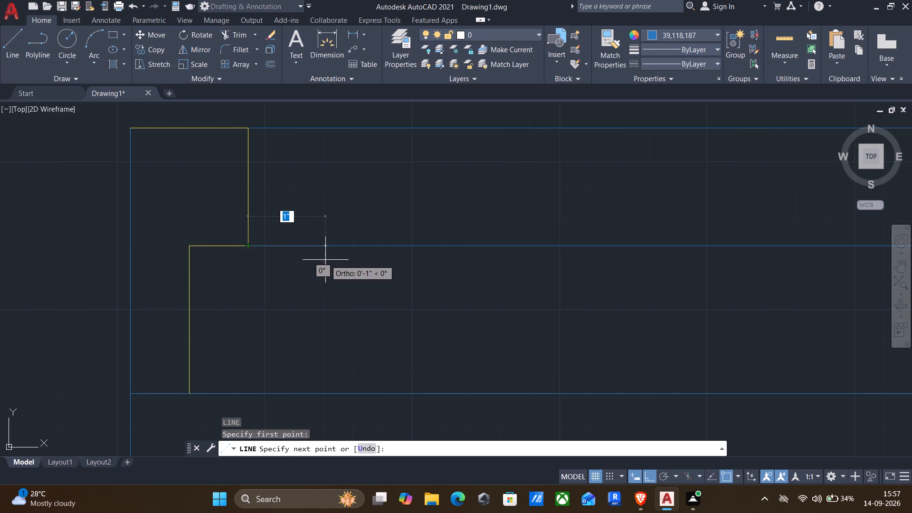
{"action": "type", "text": "1\""}
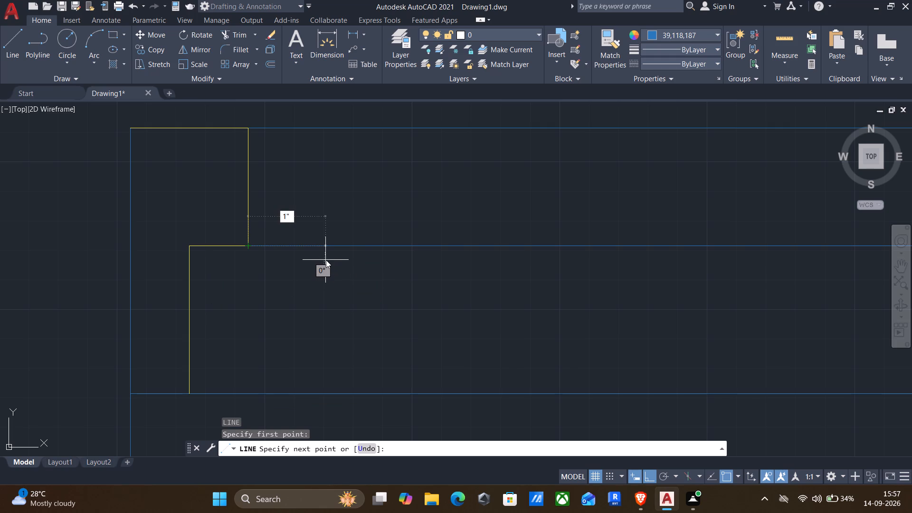
{"action": "key", "text": "Return"}
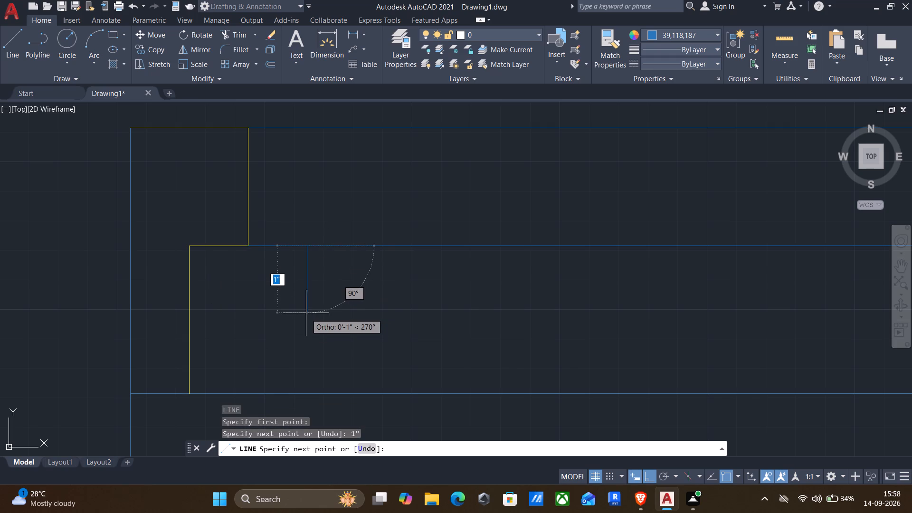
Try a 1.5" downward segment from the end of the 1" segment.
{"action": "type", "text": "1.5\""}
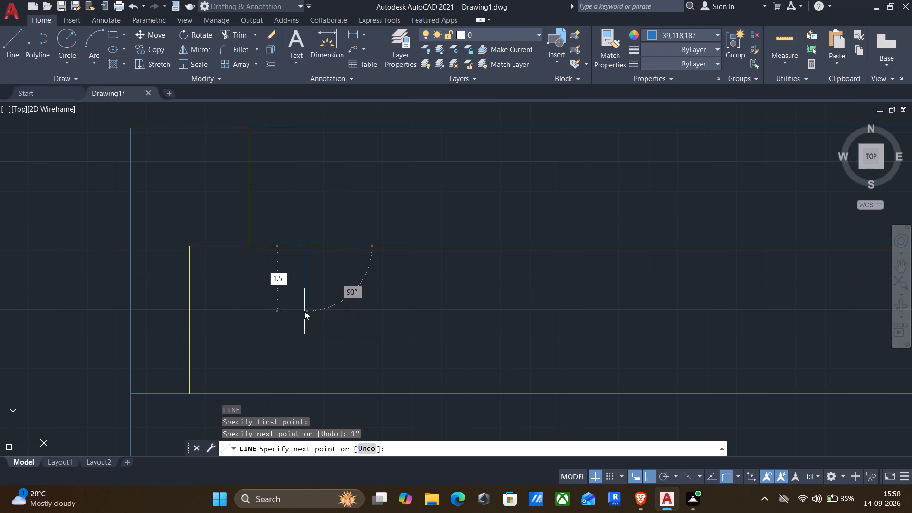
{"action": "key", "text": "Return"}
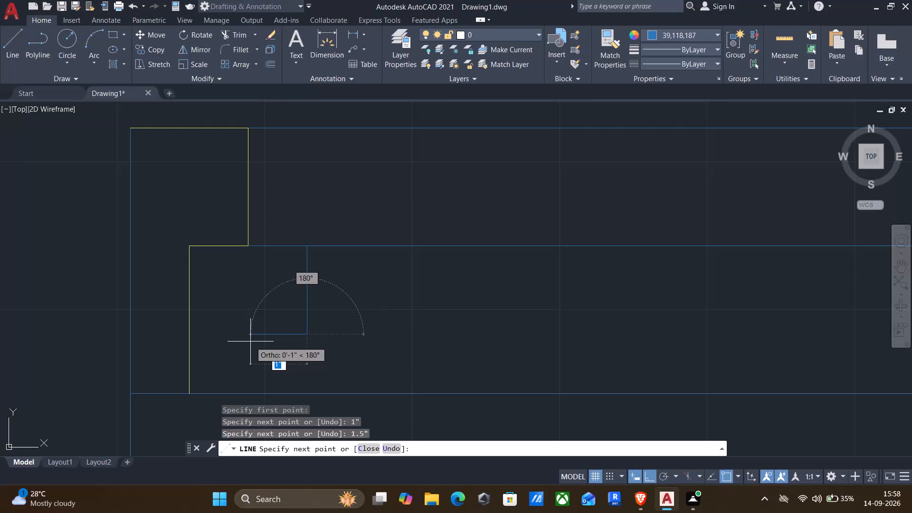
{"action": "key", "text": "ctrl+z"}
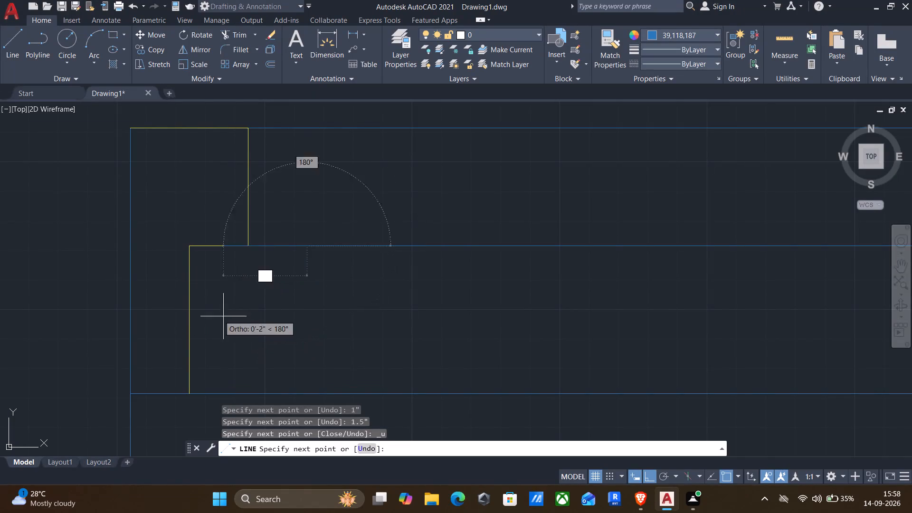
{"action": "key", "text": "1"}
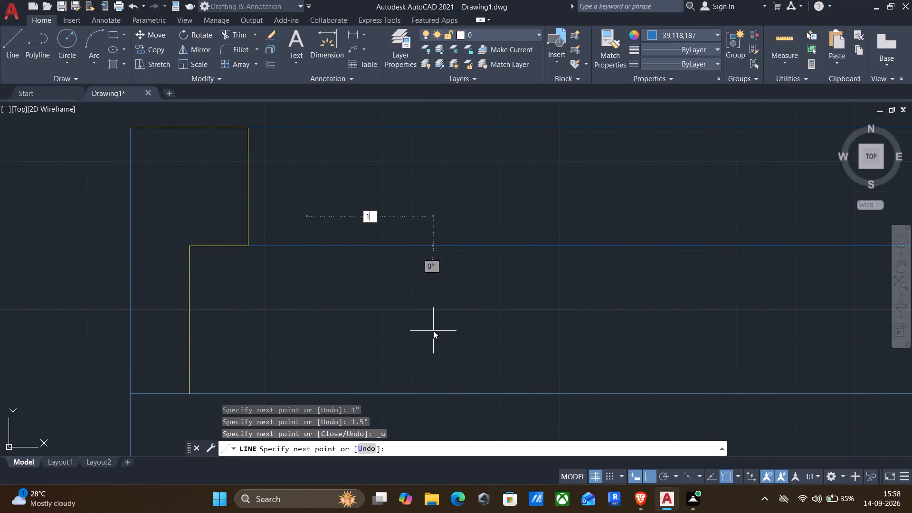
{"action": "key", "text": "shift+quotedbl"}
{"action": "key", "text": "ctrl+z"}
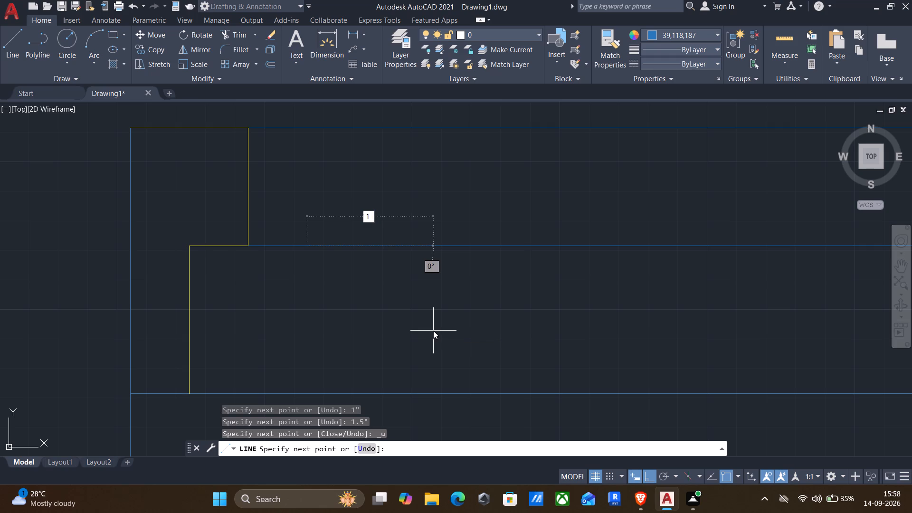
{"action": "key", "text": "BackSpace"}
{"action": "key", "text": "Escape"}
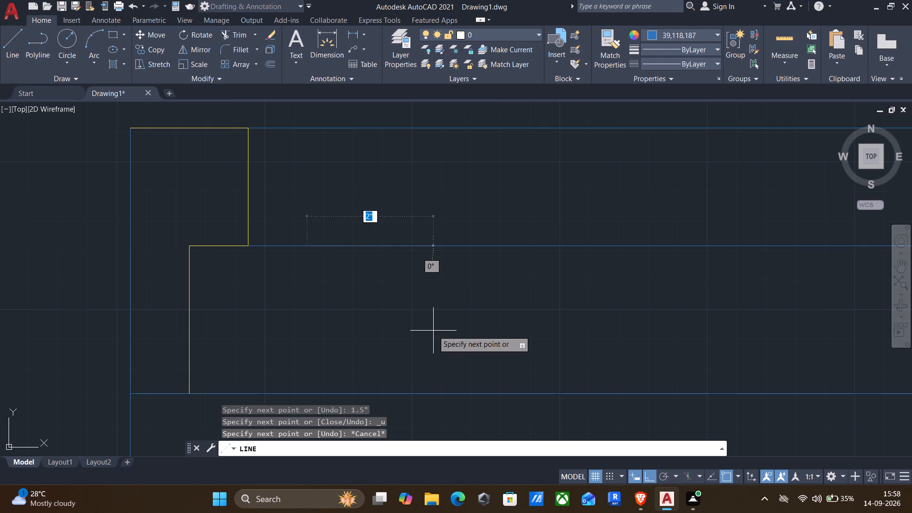
Continue the blue line as a notch: 1" down, 1" left, 1" down, 1" right, and down to the centre line.
{"action": "type", "text": "1\""}
{"action": "key", "text": "Return"}
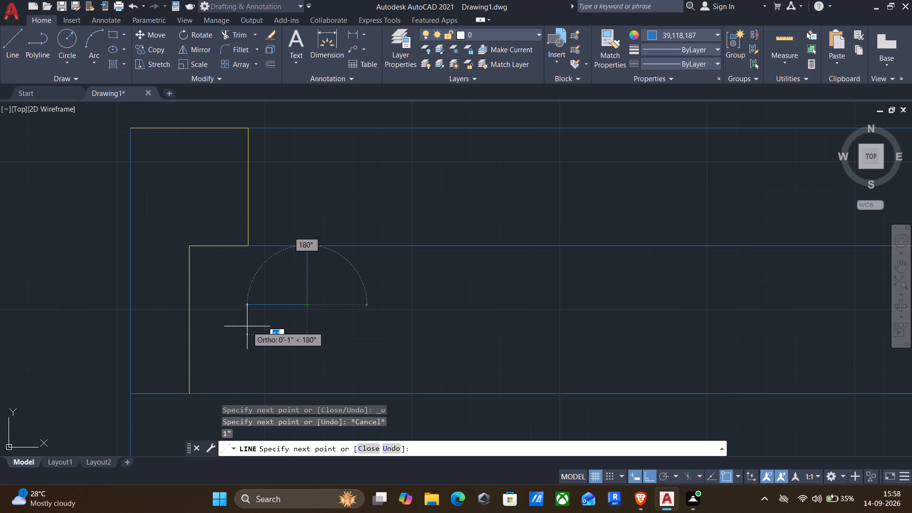
{"action": "type", "text": "1\""}
{"action": "key", "text": "Return"}
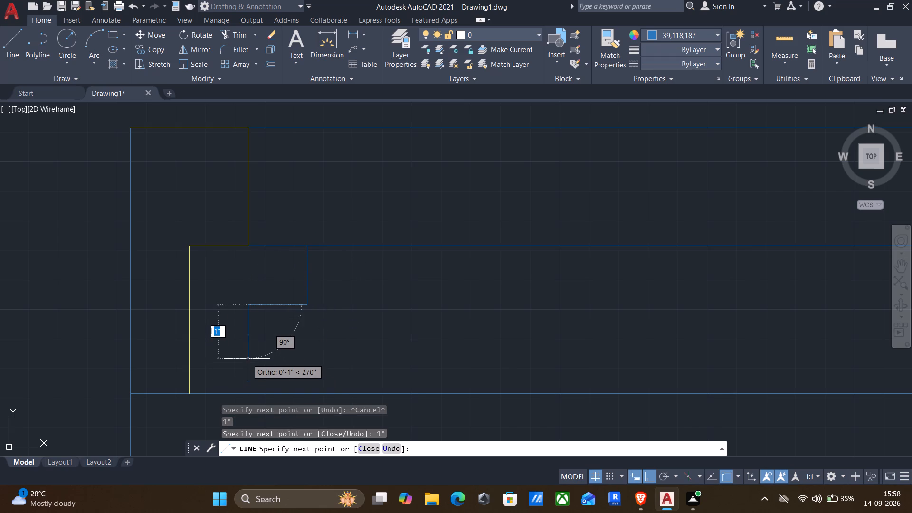
{"action": "type", "text": "1\""}
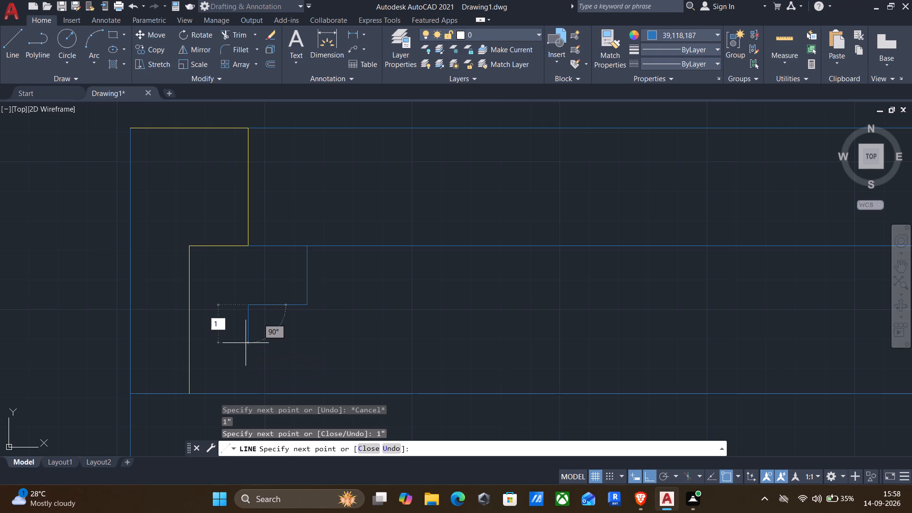
{"action": "key", "text": "Return"}
{"action": "type", "text": "1\""}
{"action": "key", "text": "Return"}
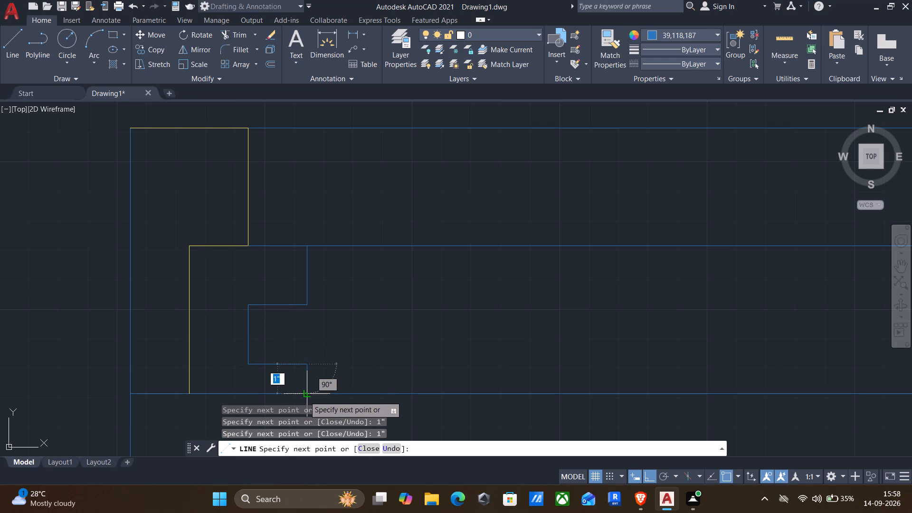
{"action": "left_click", "coordinate": [307, 397]}
{"action": "key", "text": "Return"}
{"action": "scroll", "coordinate": [312, 391], "scroll_direction": "down", "scroll_amount": 2}
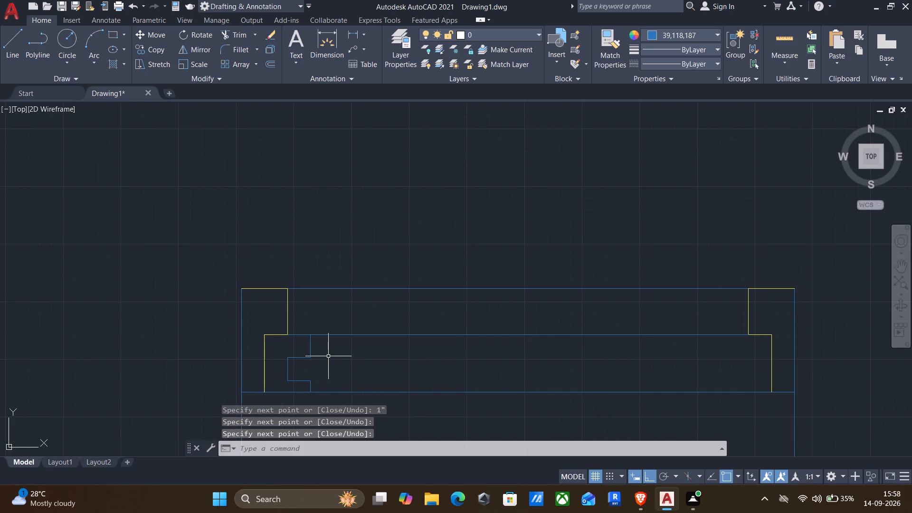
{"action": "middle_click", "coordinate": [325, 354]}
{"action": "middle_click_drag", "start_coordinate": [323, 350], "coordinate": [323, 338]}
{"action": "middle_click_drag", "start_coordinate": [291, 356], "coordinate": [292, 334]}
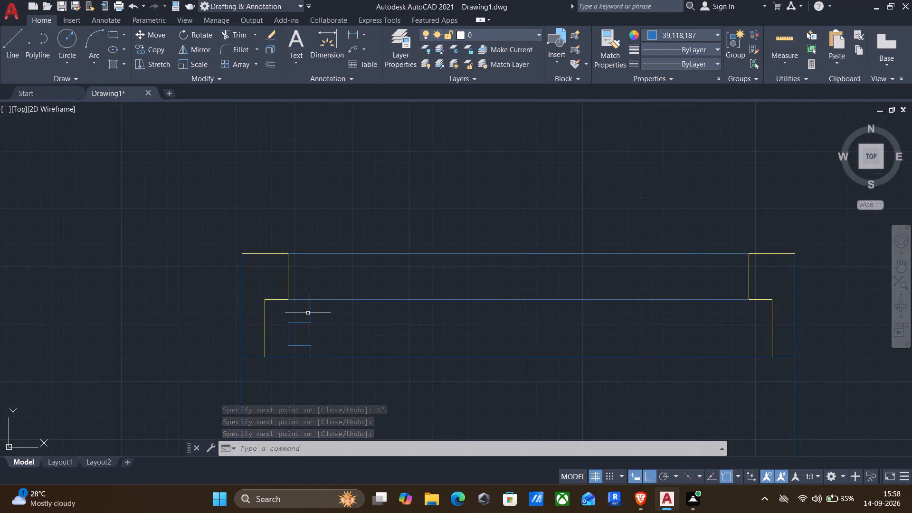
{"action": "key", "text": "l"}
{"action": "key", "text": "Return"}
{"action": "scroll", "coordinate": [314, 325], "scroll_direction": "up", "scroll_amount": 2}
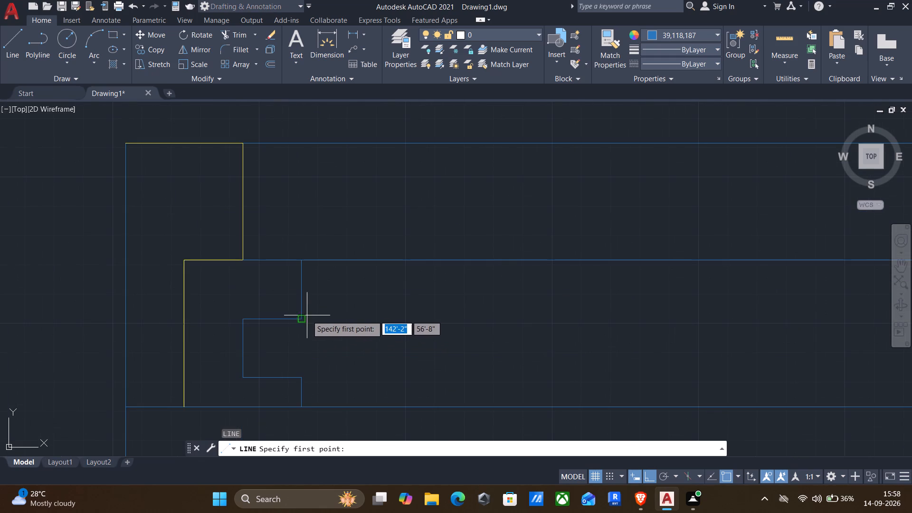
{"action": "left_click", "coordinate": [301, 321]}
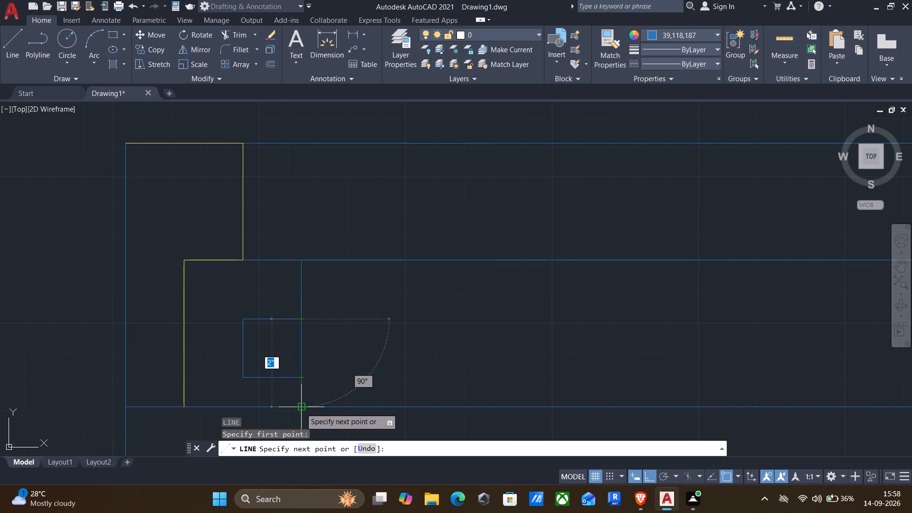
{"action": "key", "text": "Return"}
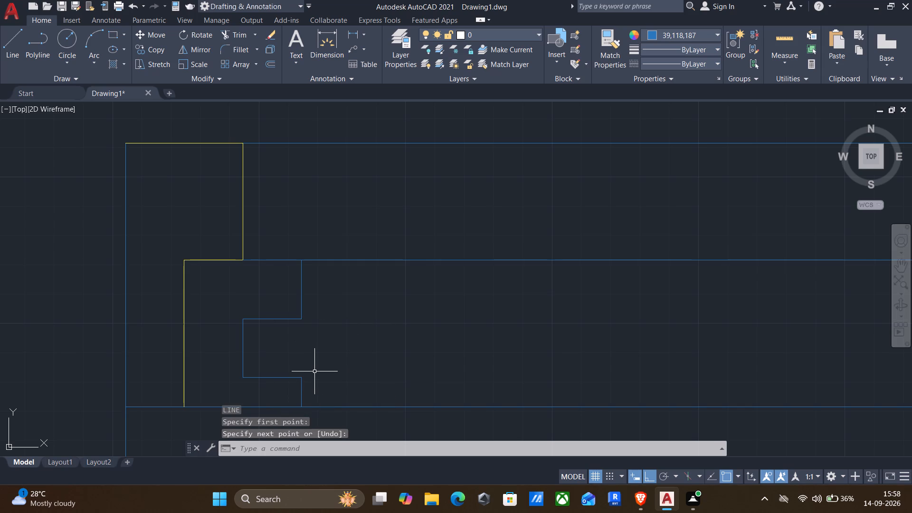
Draw a horizontal blue line about 1'-9" long from the midpoint of the left notch's inner vertical edge to the right yellow profile.
{"action": "key", "text": "Return"}
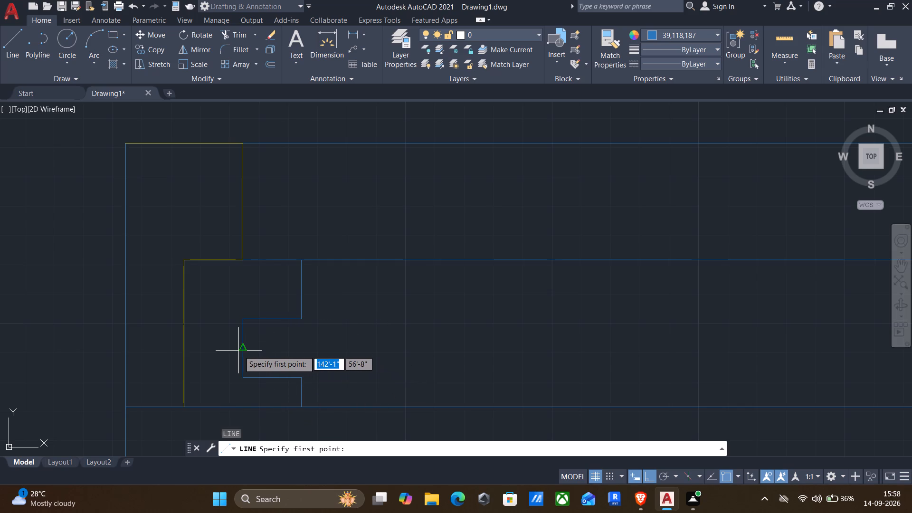
{"action": "left_click", "coordinate": [244, 348]}
{"action": "scroll", "coordinate": [313, 359], "scroll_direction": "down", "scroll_amount": 3}
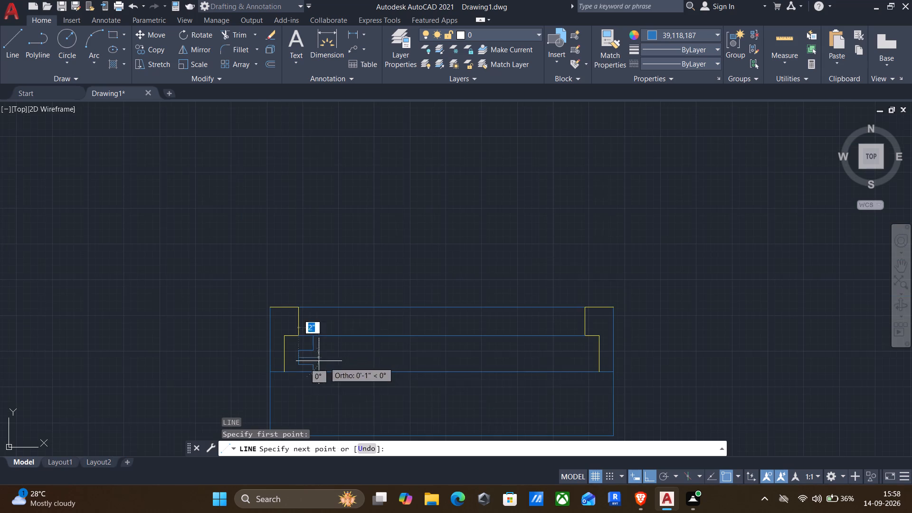
{"action": "left_click", "coordinate": [597, 354]}
{"action": "key", "text": "Return"}
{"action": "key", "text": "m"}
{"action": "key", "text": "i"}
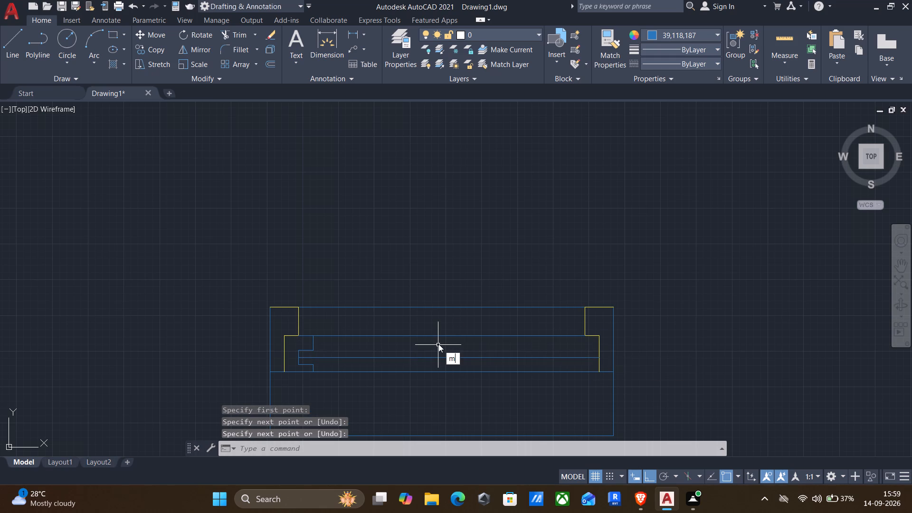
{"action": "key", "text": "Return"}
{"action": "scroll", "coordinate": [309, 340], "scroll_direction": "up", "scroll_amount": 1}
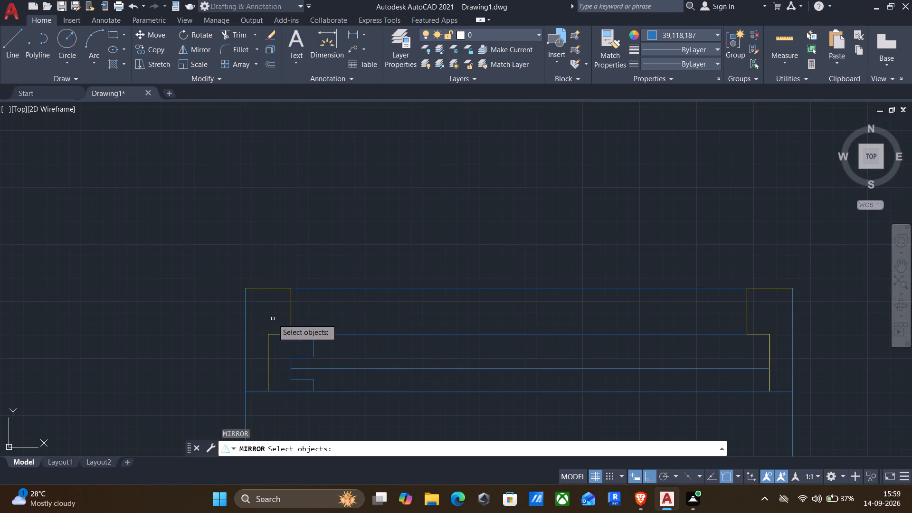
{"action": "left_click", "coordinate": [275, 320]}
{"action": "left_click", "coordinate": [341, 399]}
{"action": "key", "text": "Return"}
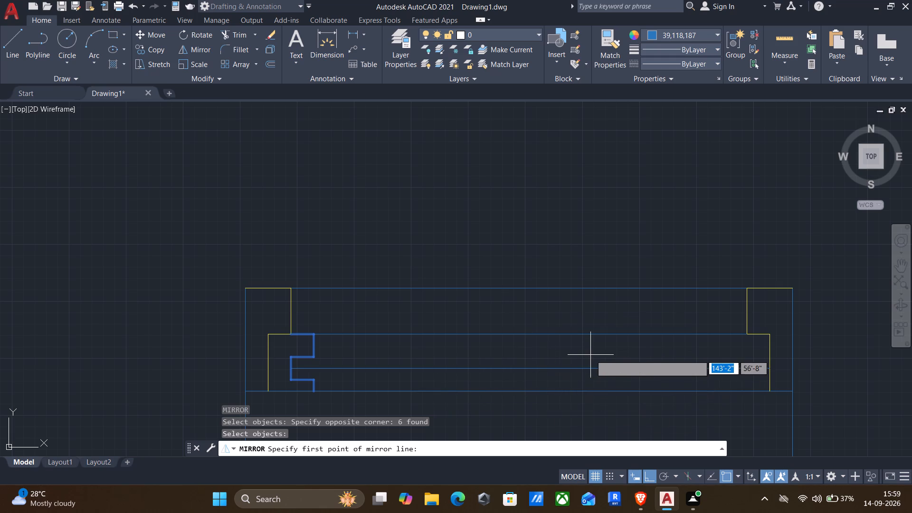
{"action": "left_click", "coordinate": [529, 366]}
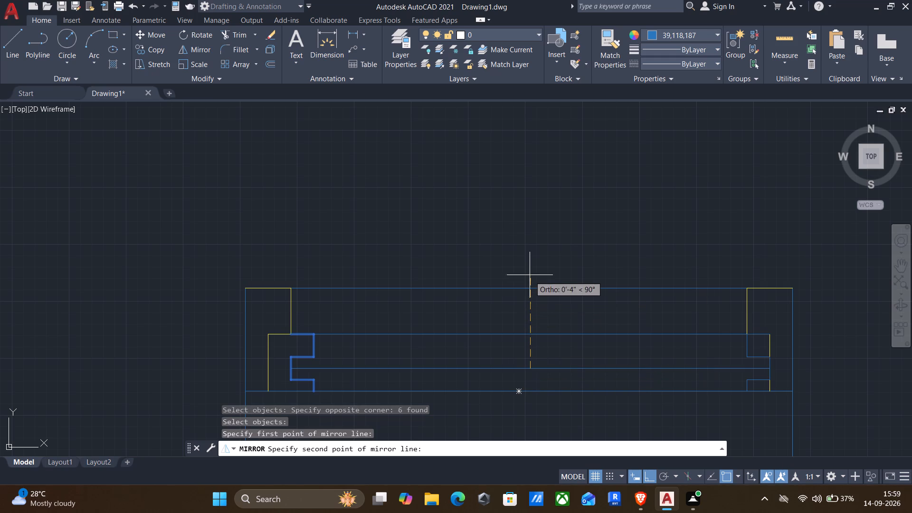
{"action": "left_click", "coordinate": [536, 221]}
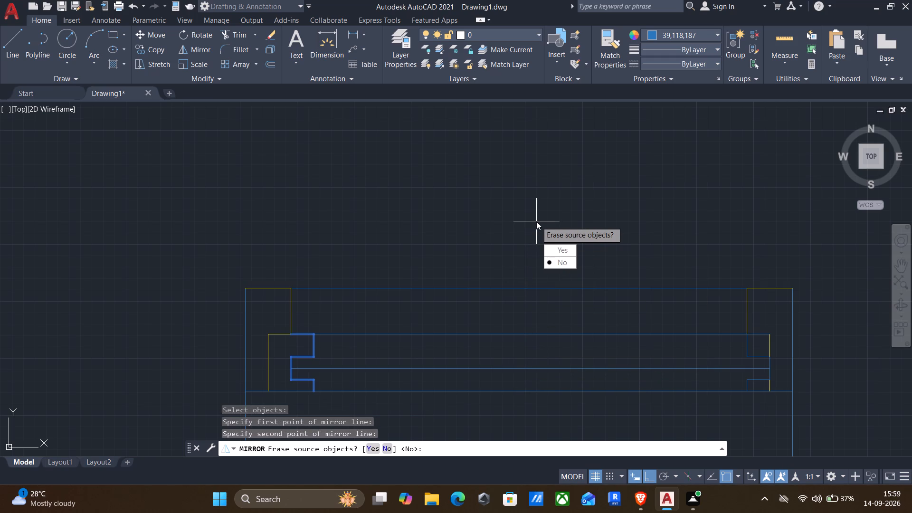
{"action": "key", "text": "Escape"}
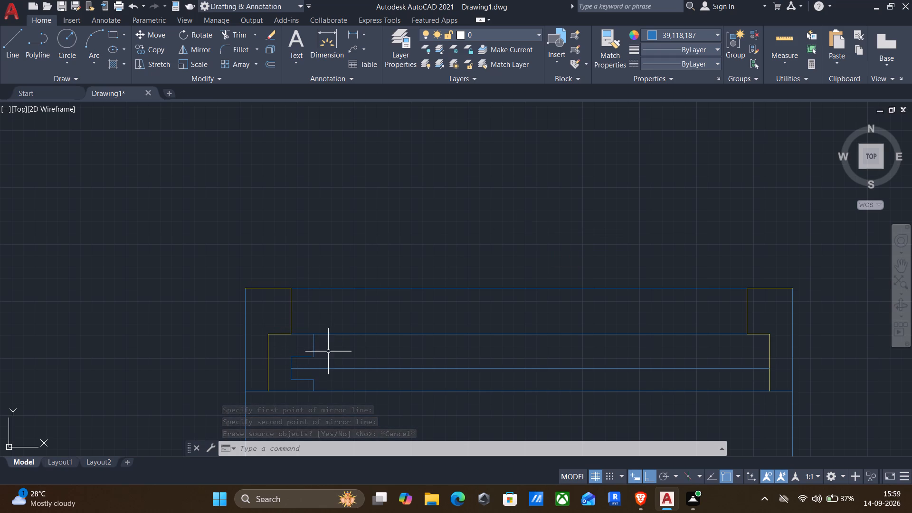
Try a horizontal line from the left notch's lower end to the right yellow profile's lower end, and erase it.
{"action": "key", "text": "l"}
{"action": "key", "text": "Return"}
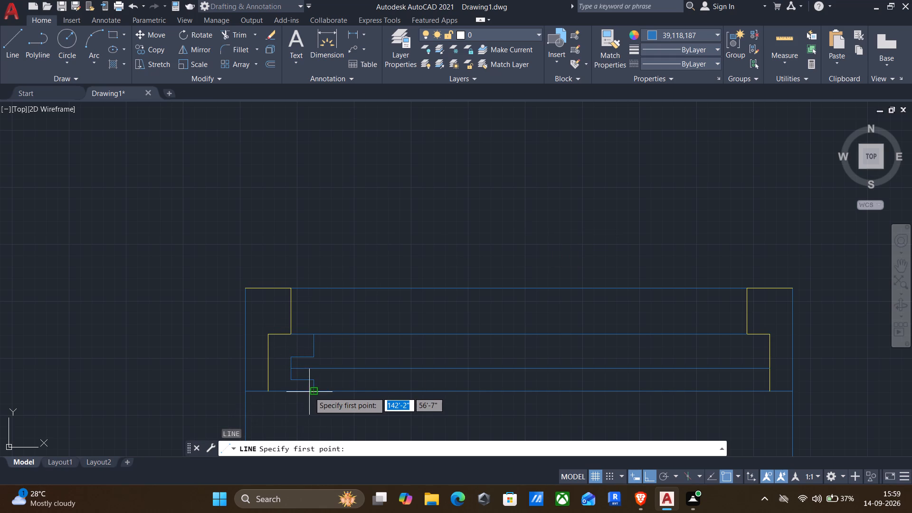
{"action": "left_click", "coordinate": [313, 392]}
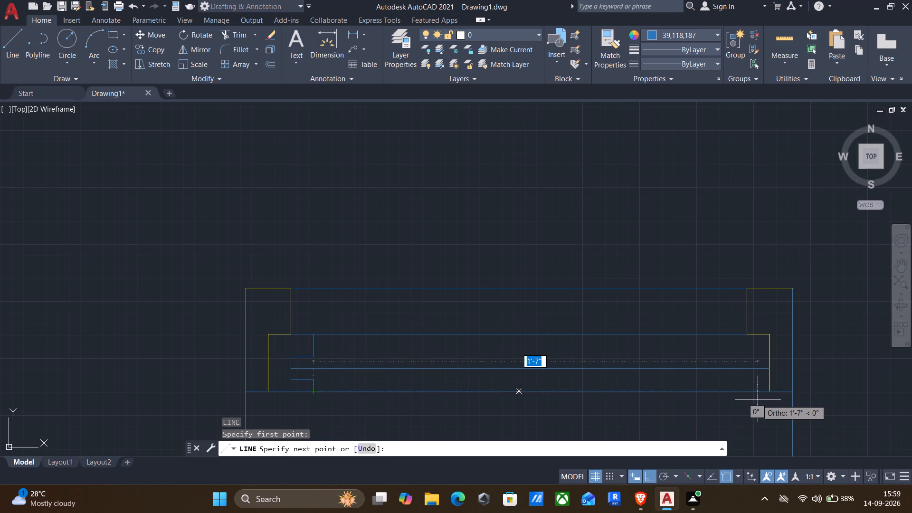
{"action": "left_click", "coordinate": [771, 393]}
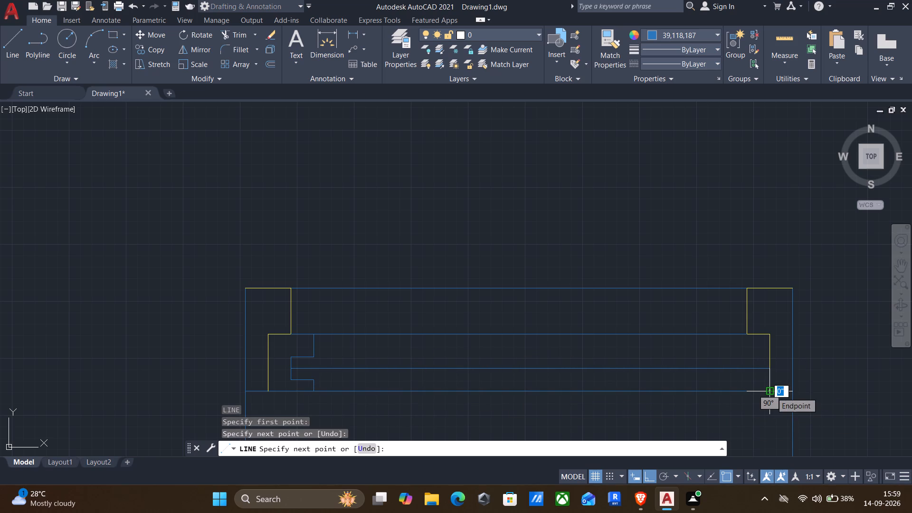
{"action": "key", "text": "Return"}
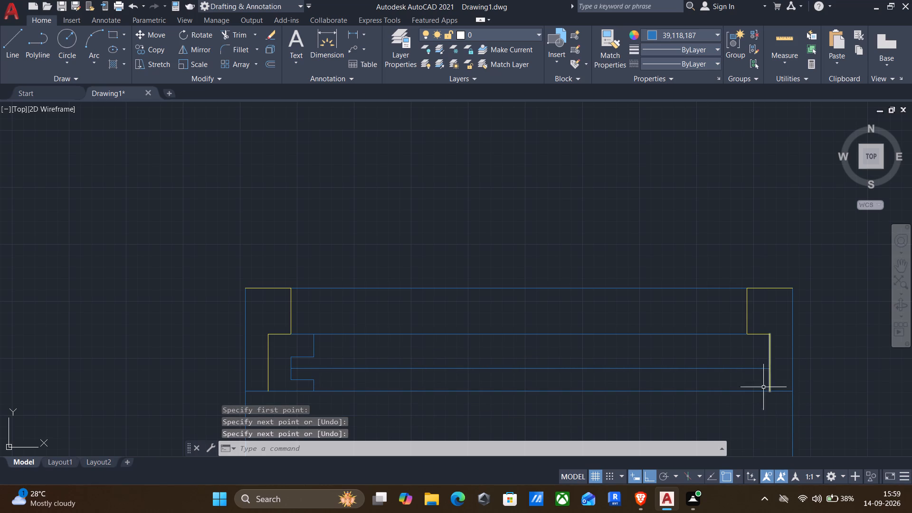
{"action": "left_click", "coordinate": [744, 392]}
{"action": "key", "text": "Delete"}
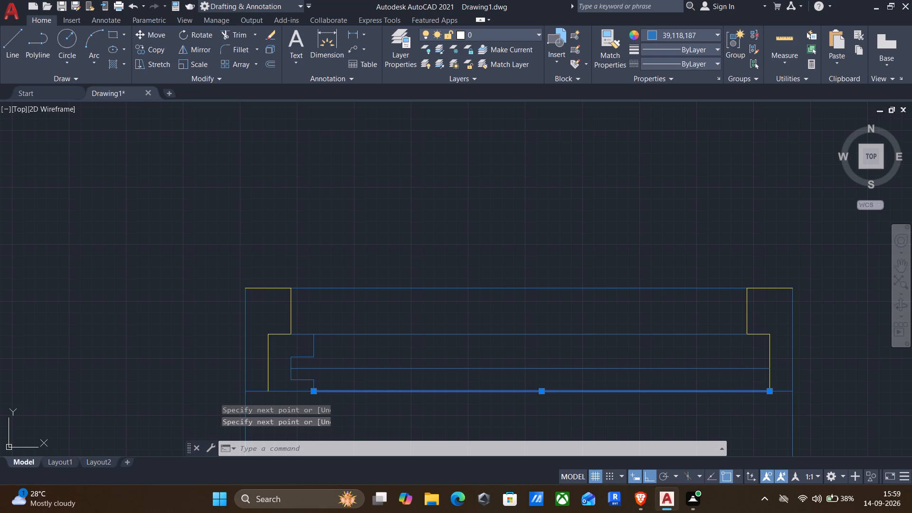
Draw a horizontal blue line about 1'-10" long joining the lower ends of the two yellow profiles.
{"action": "key", "text": "l"}
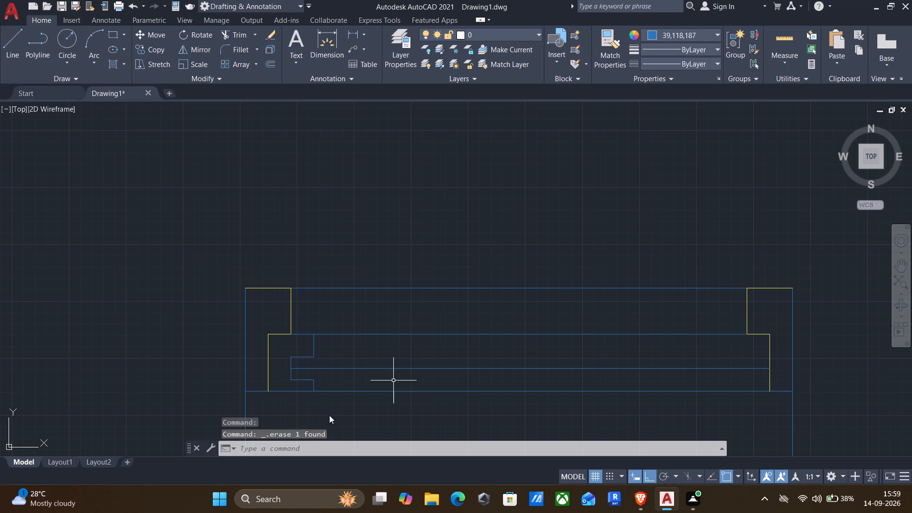
{"action": "key", "text": "Return"}
{"action": "left_click", "coordinate": [267, 389]}
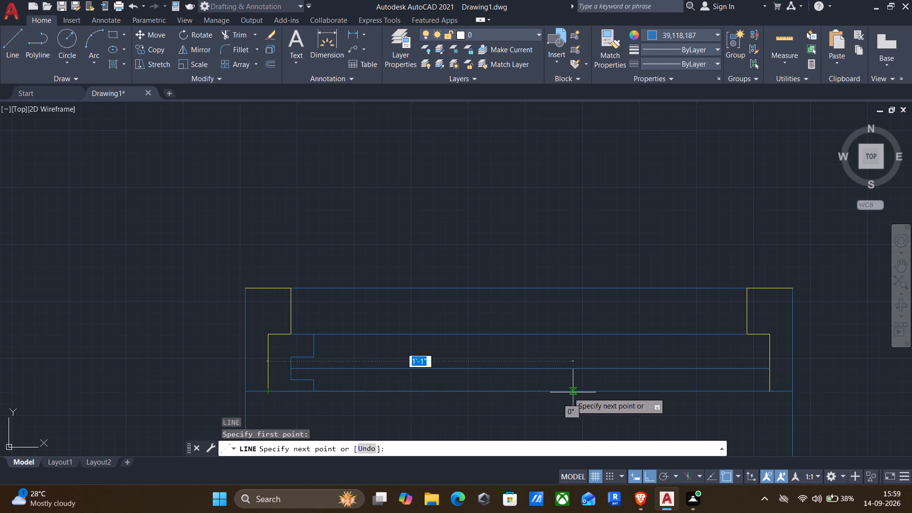
{"action": "left_click", "coordinate": [771, 388]}
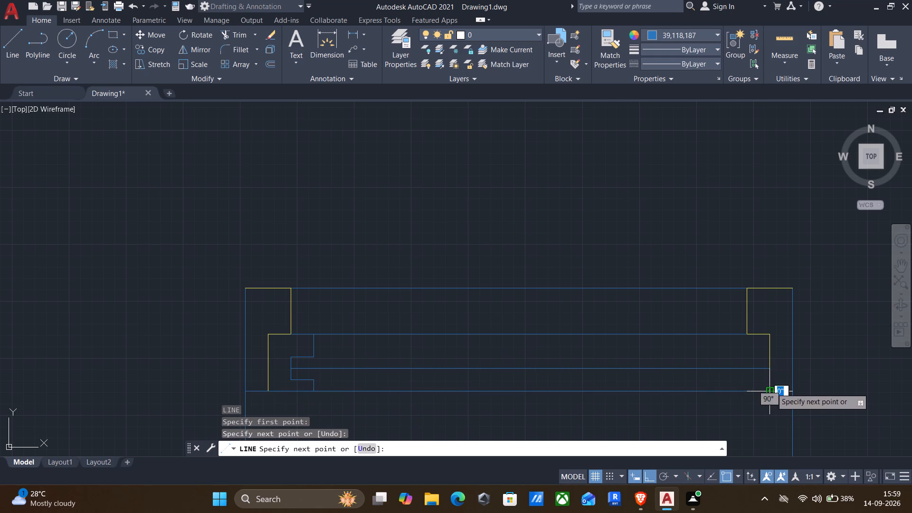
{"action": "key", "text": "Return"}
Mirror the left blue notch profile about a vertical axis through the midpoint of the new lower line, keeping the original.
{"action": "left_click", "coordinate": [285, 320]}
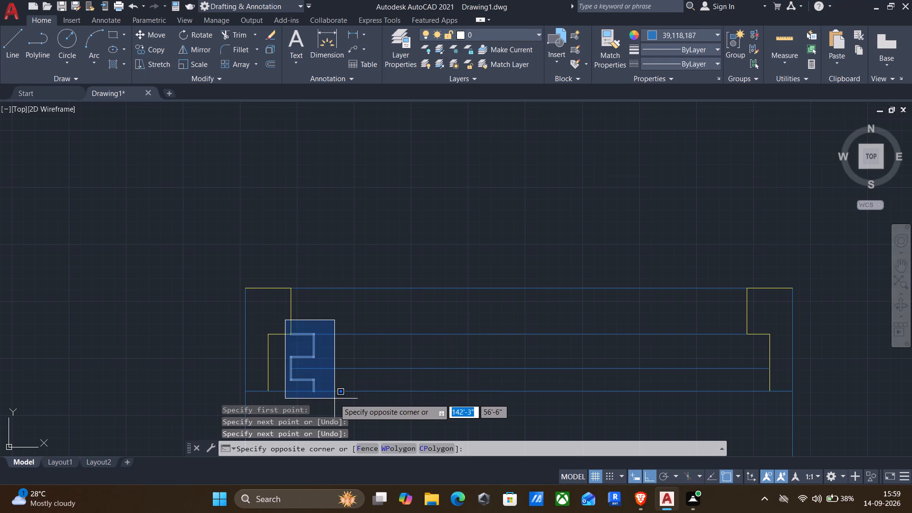
{"action": "left_click", "coordinate": [334, 399]}
{"action": "key", "text": "m"}
{"action": "key", "text": "i"}
{"action": "key", "text": "Return"}
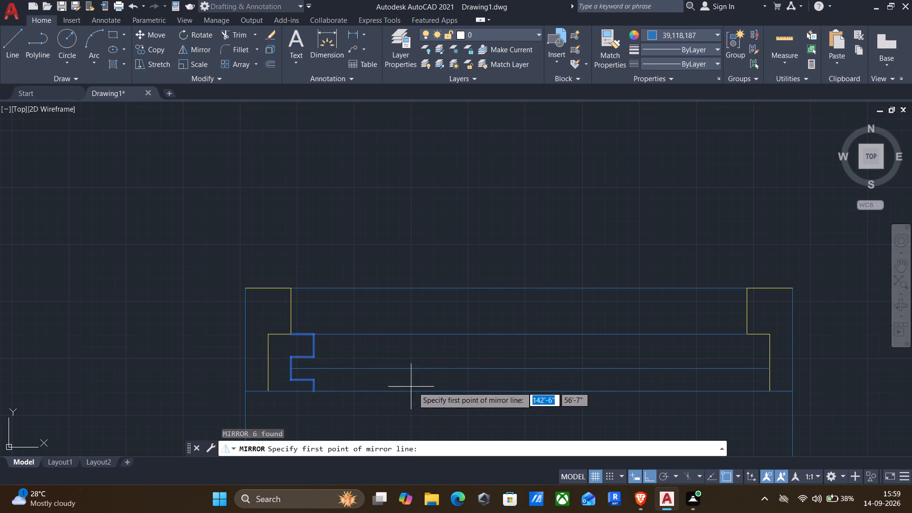
{"action": "left_click", "coordinate": [521, 394]}
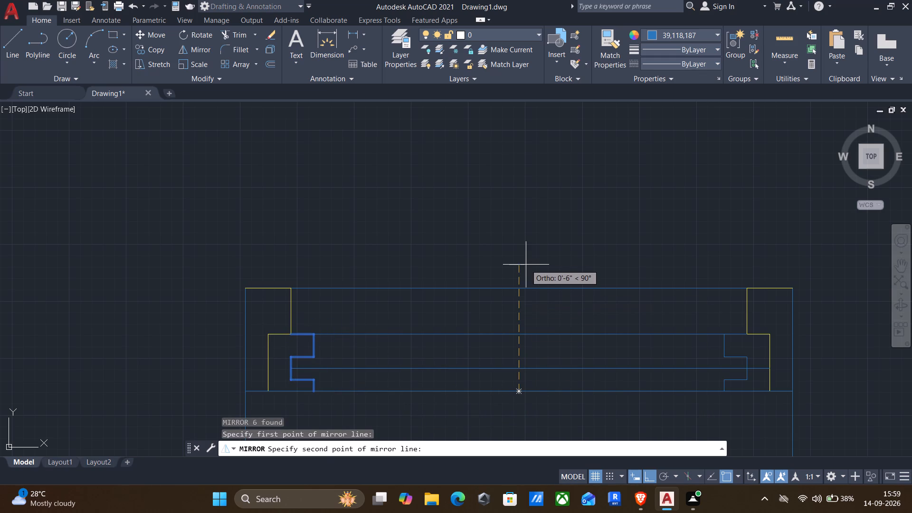
{"action": "left_click", "coordinate": [525, 248]}
{"action": "key", "text": "Return"}
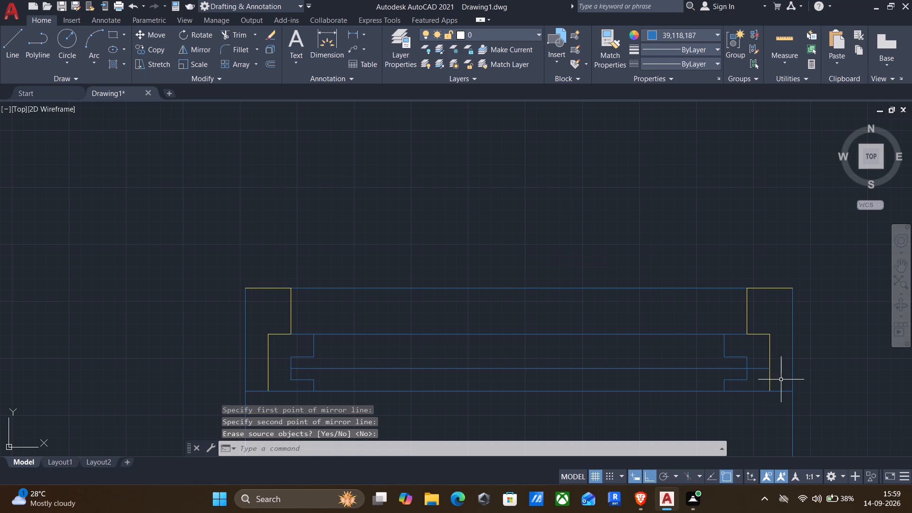
Trim the piece of the middle horizontal line that extends past the right notch to the yellow profile.
{"action": "type", "text": "tr"}
{"action": "key", "text": "Return"}
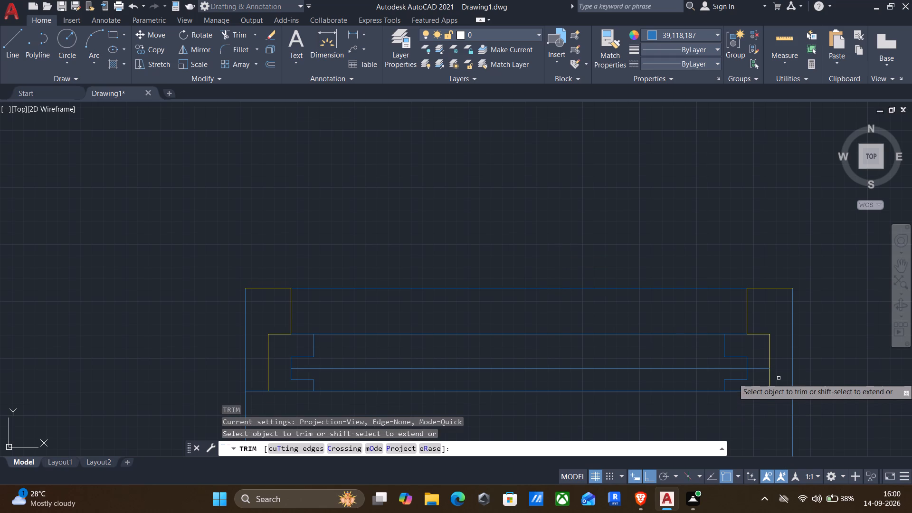
{"action": "left_click_drag", "start_coordinate": [763, 372], "coordinate": [760, 358]}
{"action": "scroll", "coordinate": [598, 358], "scroll_direction": "down", "scroll_amount": 2}
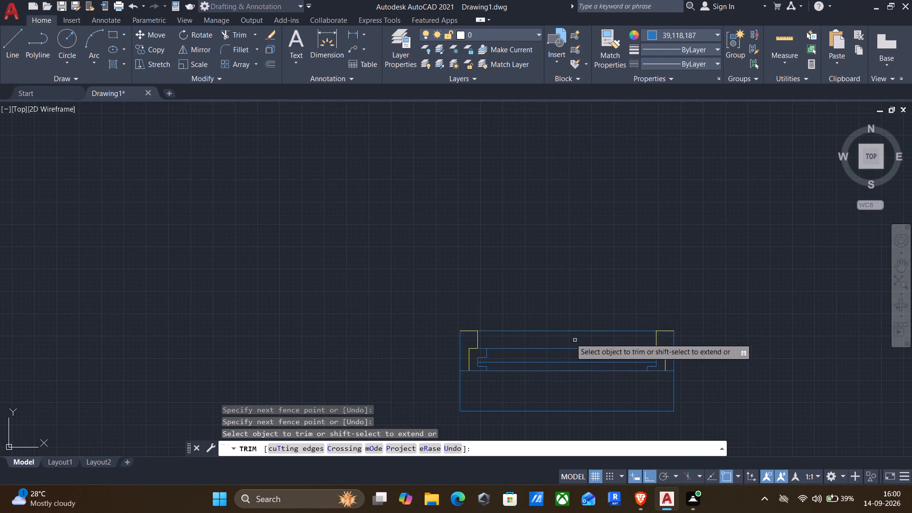
{"action": "middle_click_drag", "start_coordinate": [399, 286], "coordinate": [430, 199]}
{"action": "scroll", "coordinate": [431, 215], "scroll_direction": "down", "scroll_amount": 2}
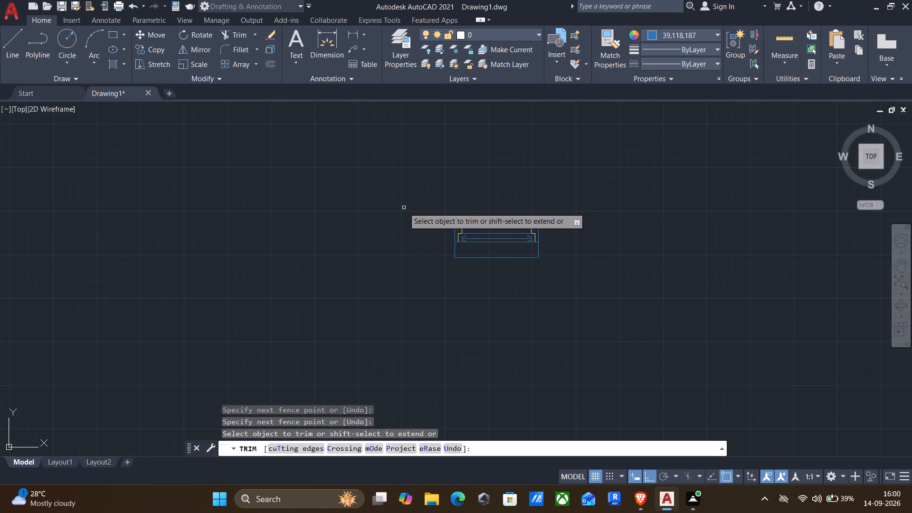
{"action": "scroll", "coordinate": [409, 199], "scroll_direction": "up", "scroll_amount": 3}
{"action": "scroll", "coordinate": [409, 199], "scroll_direction": "down", "scroll_amount": 2}
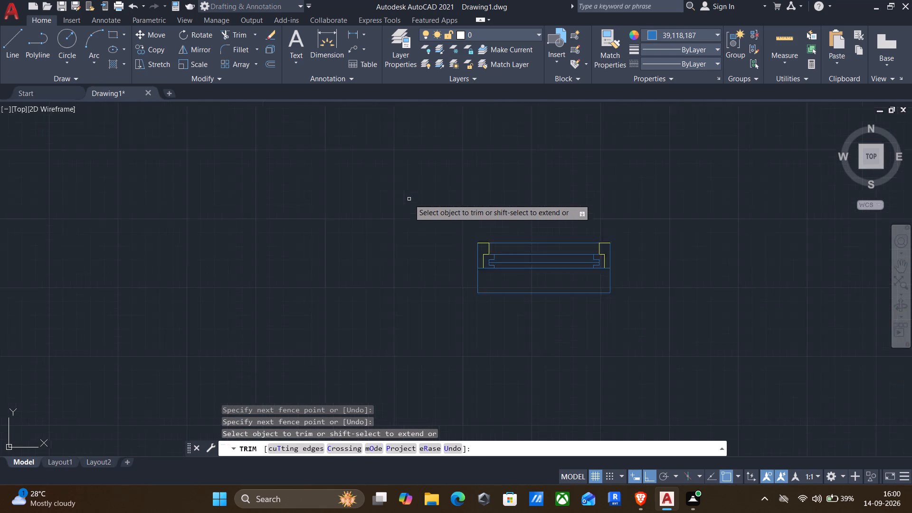
{"action": "key", "text": "Escape"}
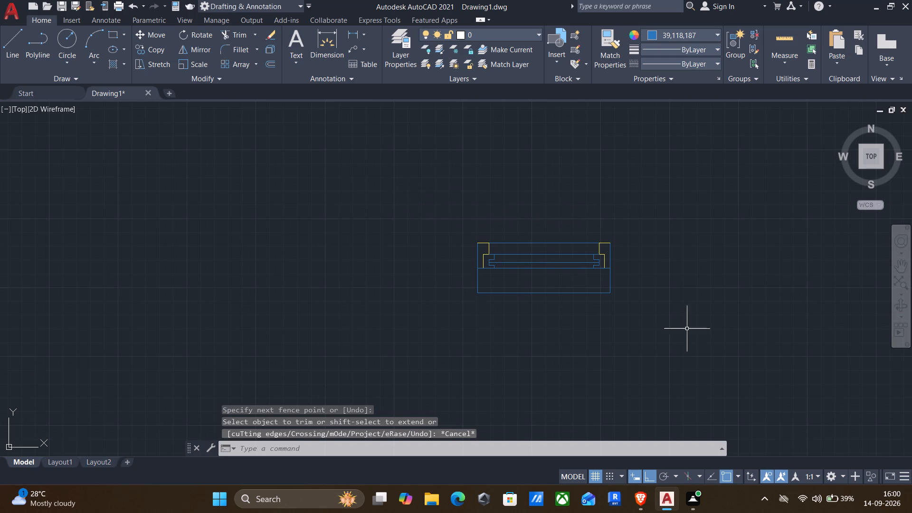
Check the symbol's overall and inner dimensions with a quick measurement.
{"action": "left_click", "coordinate": [793, 40]}
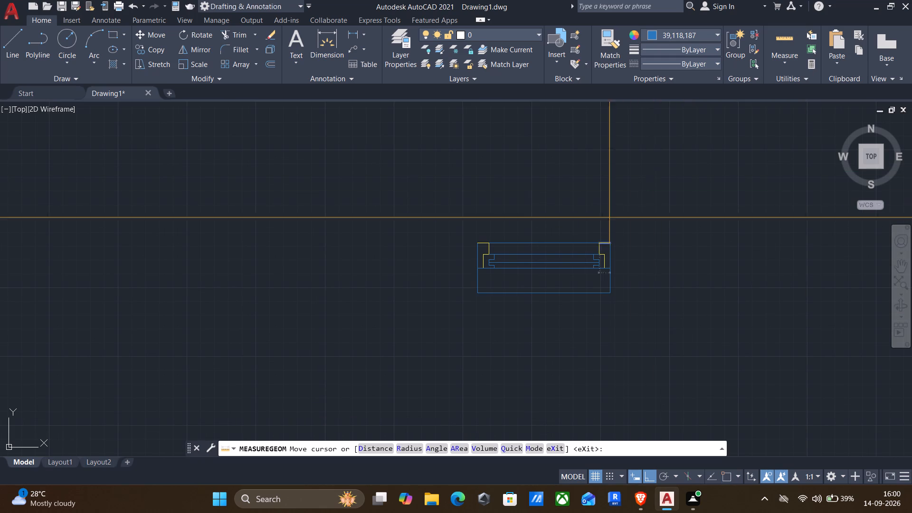
{"action": "scroll", "coordinate": [595, 231], "scroll_direction": "up", "scroll_amount": 2}
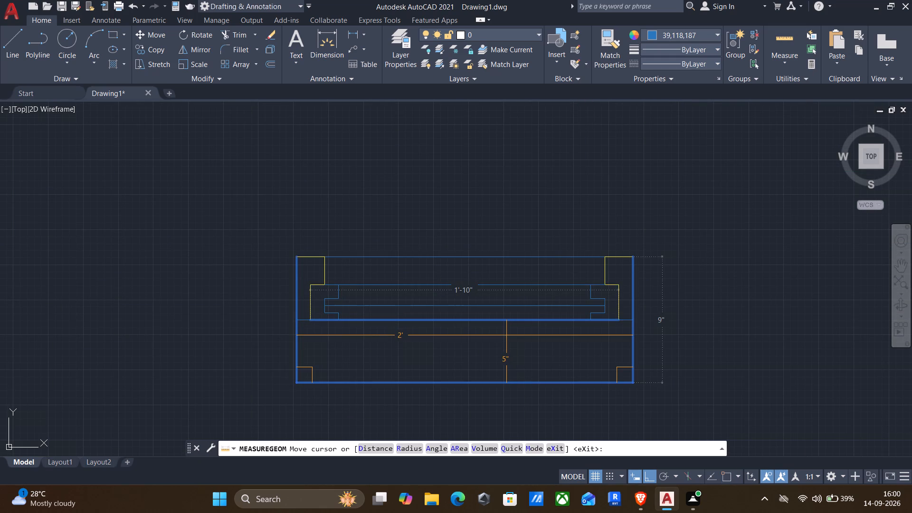
{"action": "key", "text": "Escape"}
Copy the whole 2' by 9" symbol horizontally about 4' to the right, using its lower-left corner as base point.
{"action": "scroll", "coordinate": [485, 280], "scroll_direction": "down", "scroll_amount": 1}
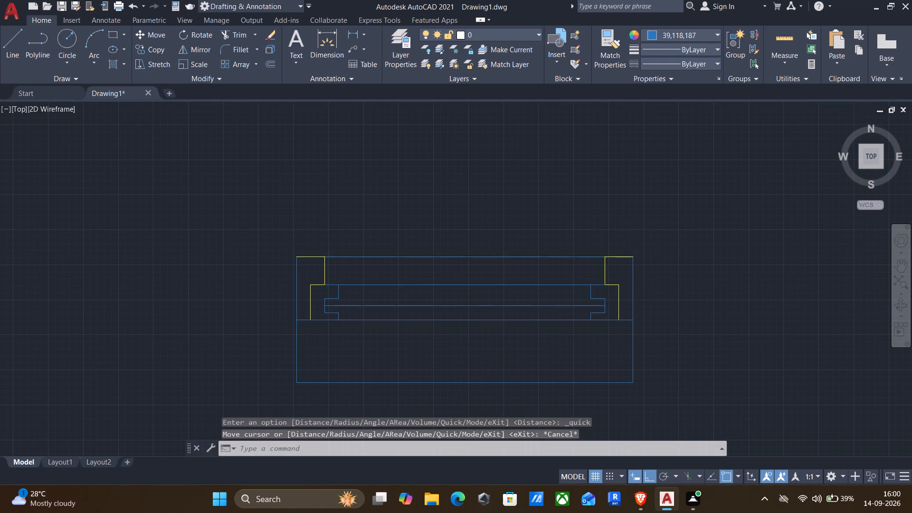
{"action": "scroll", "coordinate": [485, 280], "scroll_direction": "down", "scroll_amount": 1}
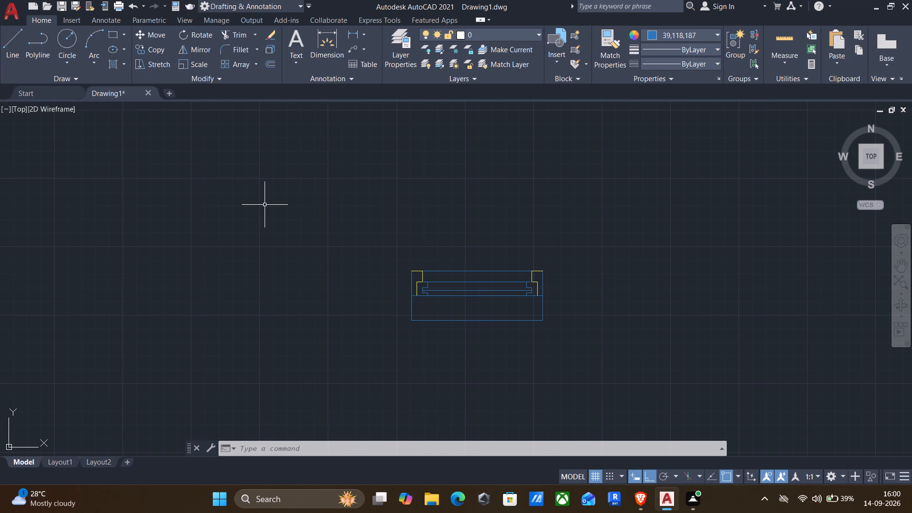
{"action": "left_click", "coordinate": [370, 231]}
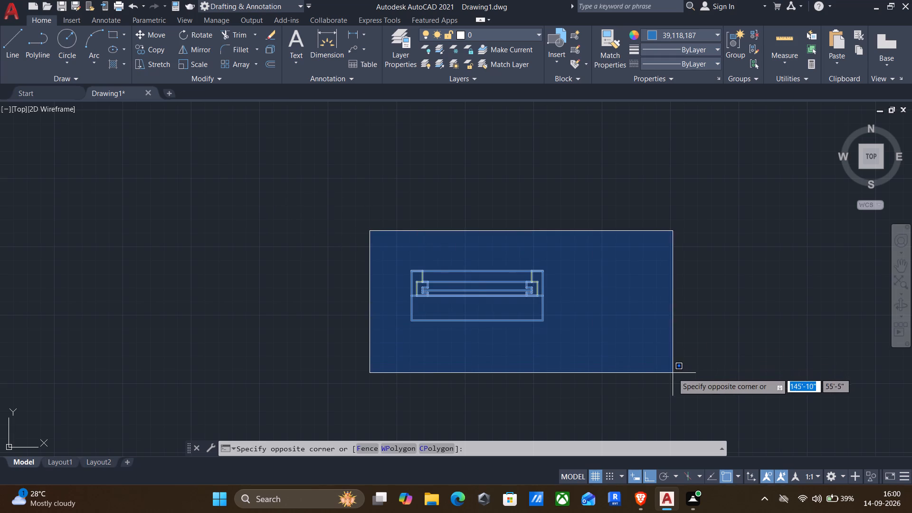
{"action": "left_click", "coordinate": [673, 373]}
{"action": "type", "text": "co"}
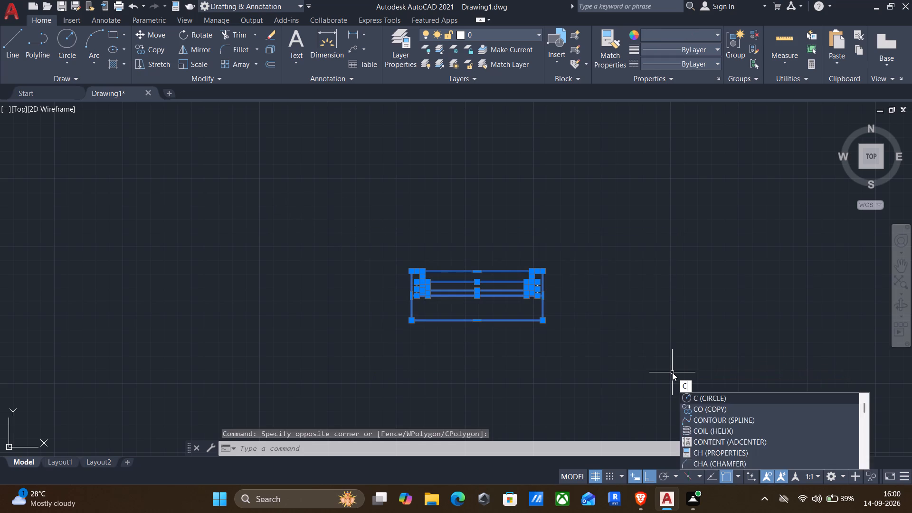
{"action": "key", "text": "Return"}
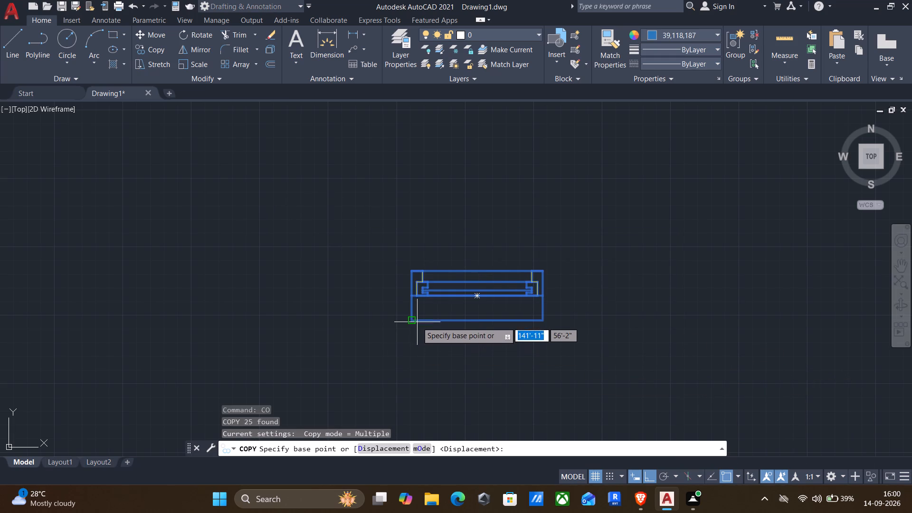
{"action": "left_click", "coordinate": [414, 322]}
{"action": "left_click", "coordinate": [677, 314]}
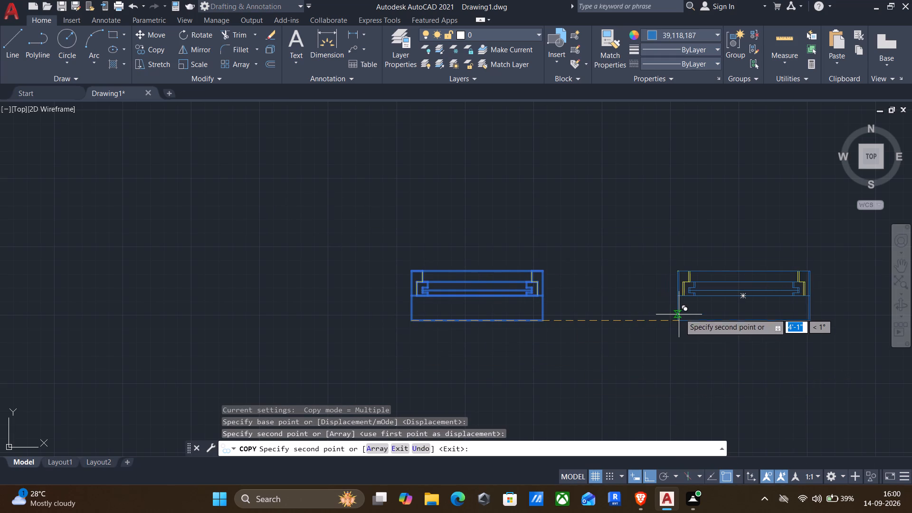
{"action": "key", "text": "Escape"}
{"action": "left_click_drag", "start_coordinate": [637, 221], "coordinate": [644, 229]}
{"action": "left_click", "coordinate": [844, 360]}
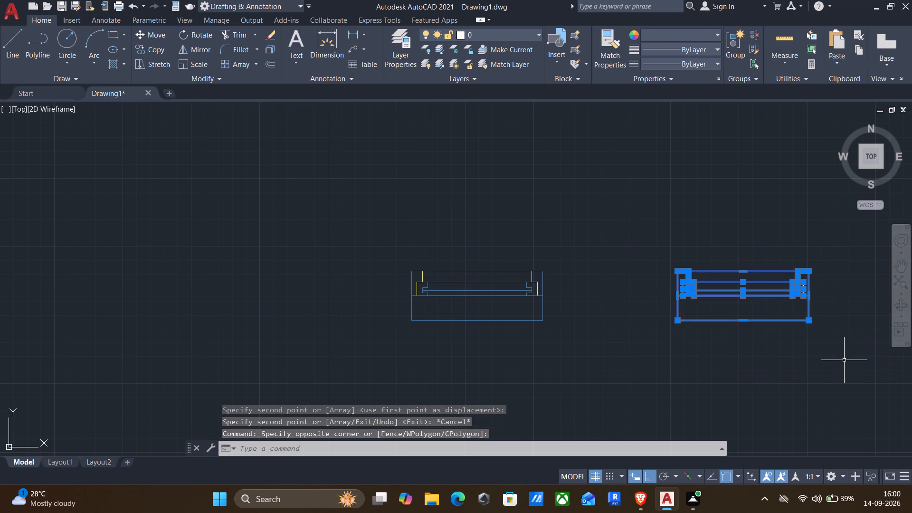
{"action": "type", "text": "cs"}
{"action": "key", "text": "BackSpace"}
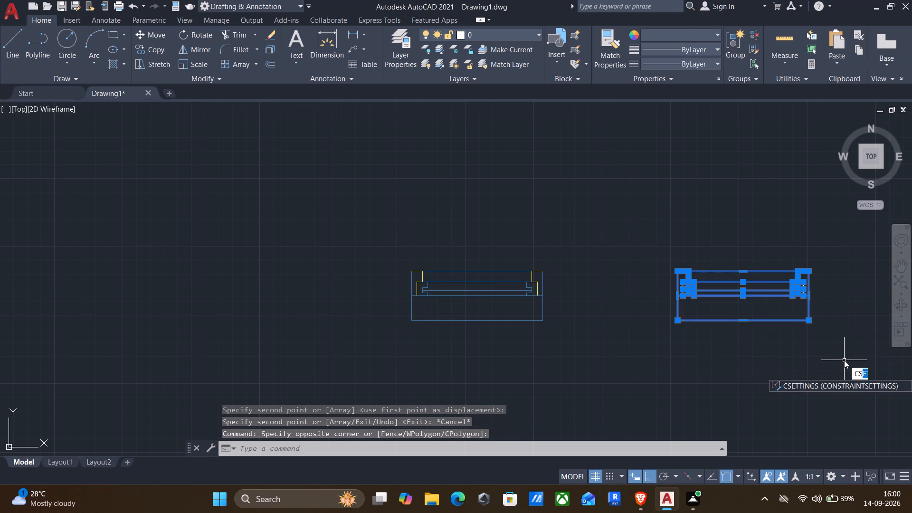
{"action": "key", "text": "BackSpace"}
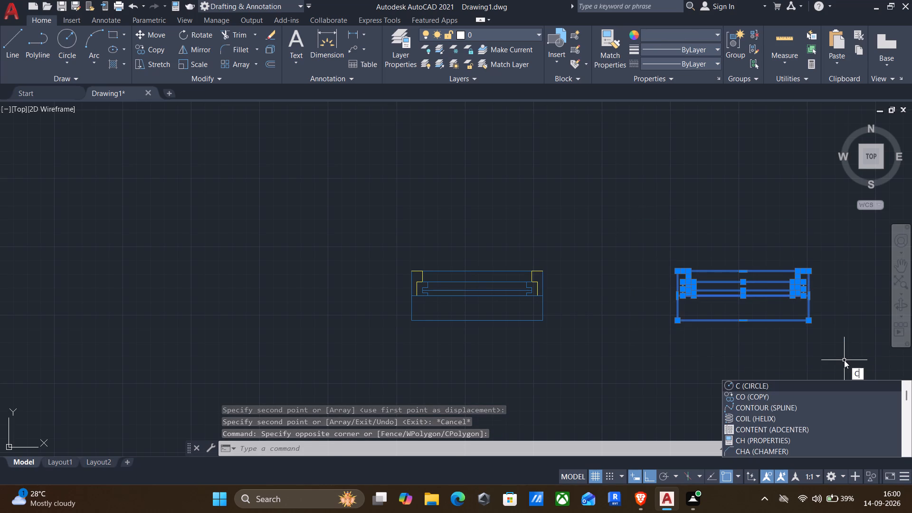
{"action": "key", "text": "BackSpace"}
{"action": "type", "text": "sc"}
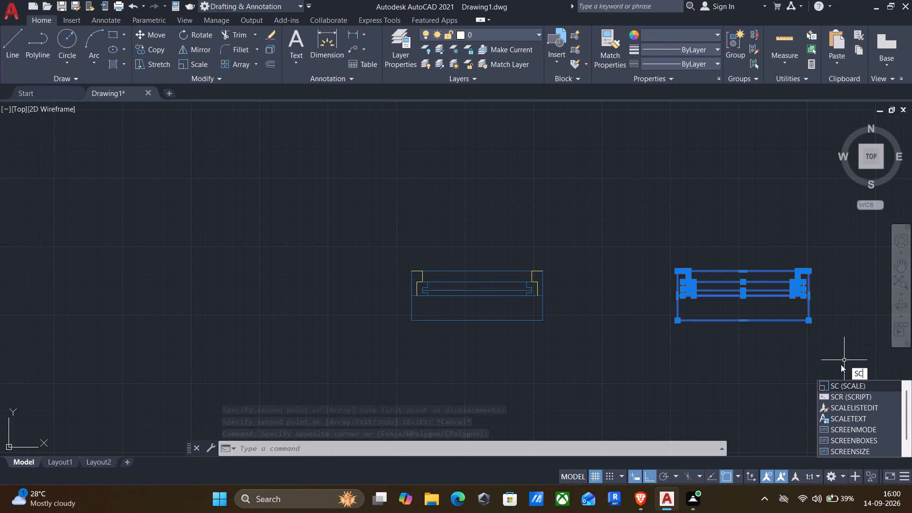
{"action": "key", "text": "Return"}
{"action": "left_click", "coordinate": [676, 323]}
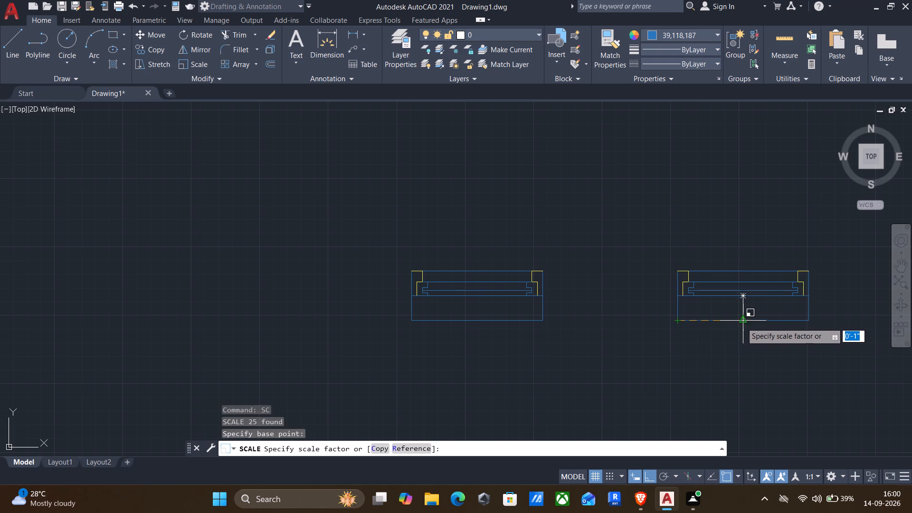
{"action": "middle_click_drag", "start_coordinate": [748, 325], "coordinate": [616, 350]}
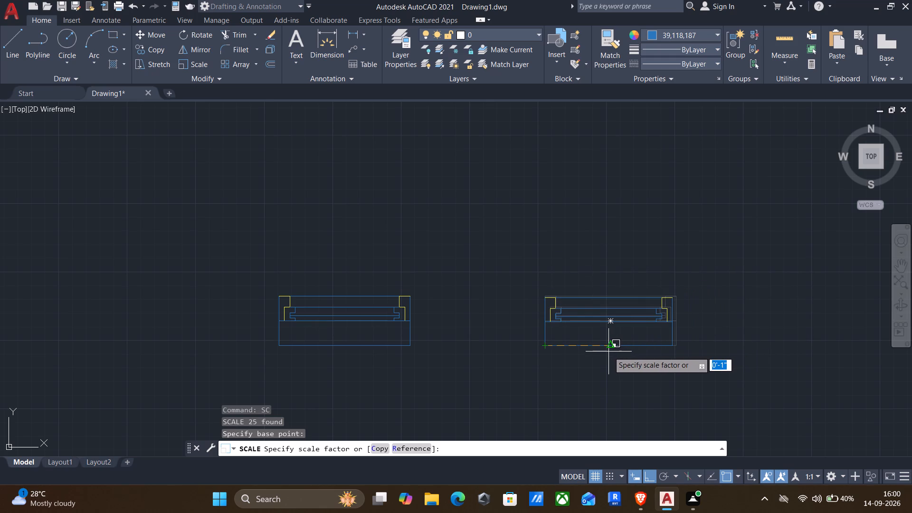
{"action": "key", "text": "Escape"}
Draw a 4' horizontal reference line to the right from the copied symbol's lower-left corner.
{"action": "key", "text": "l"}
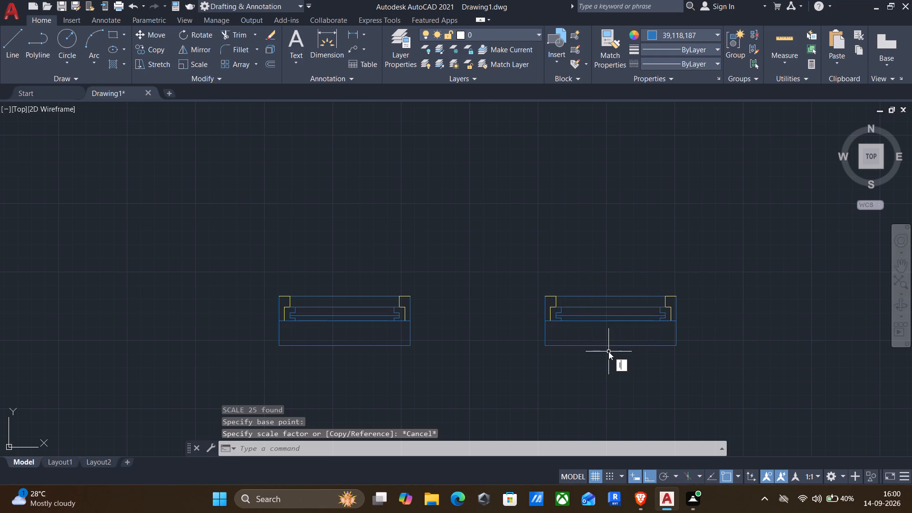
{"action": "key", "text": "Return"}
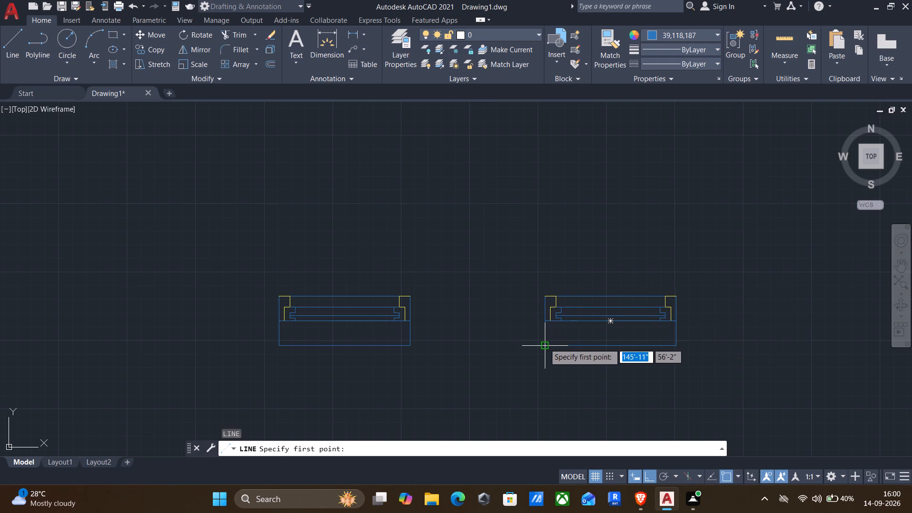
{"action": "left_click", "coordinate": [543, 346]}
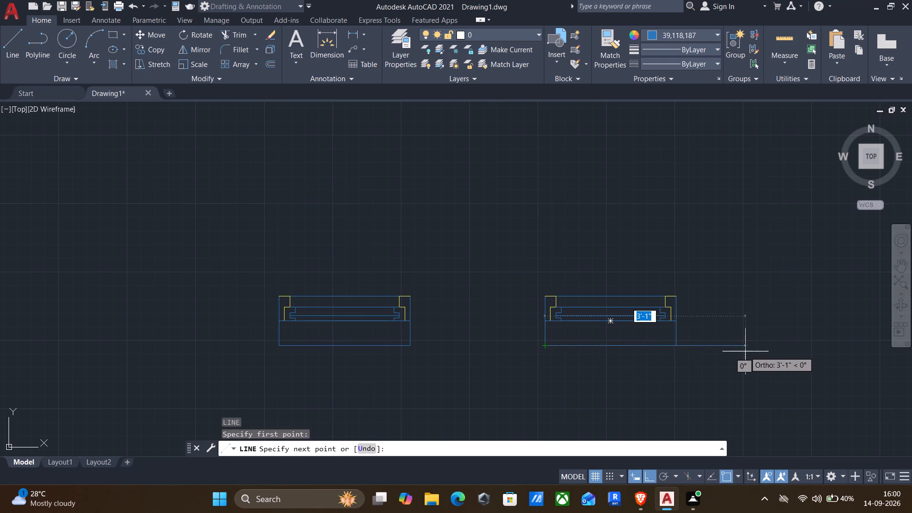
{"action": "key", "text": "4"}
{"action": "key", "text": "apostrophe"}
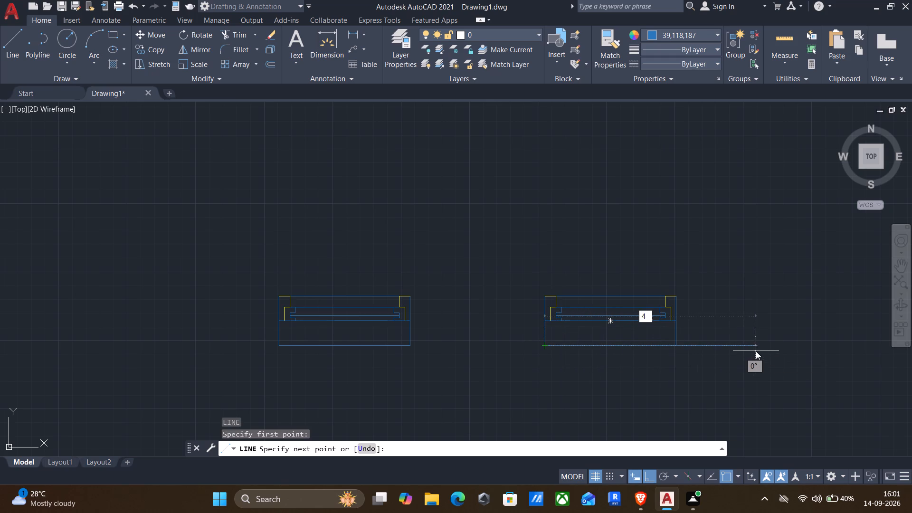
{"action": "key", "text": "Return"}
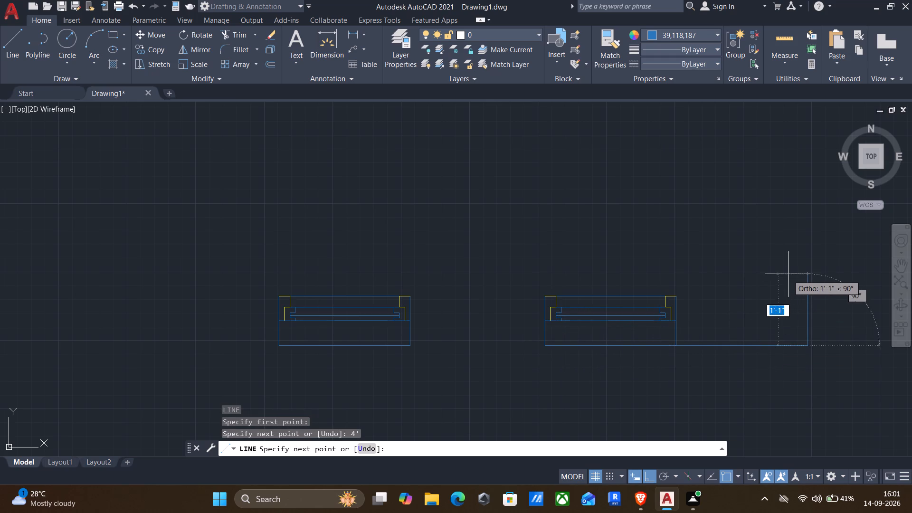
{"action": "key", "text": "Return"}
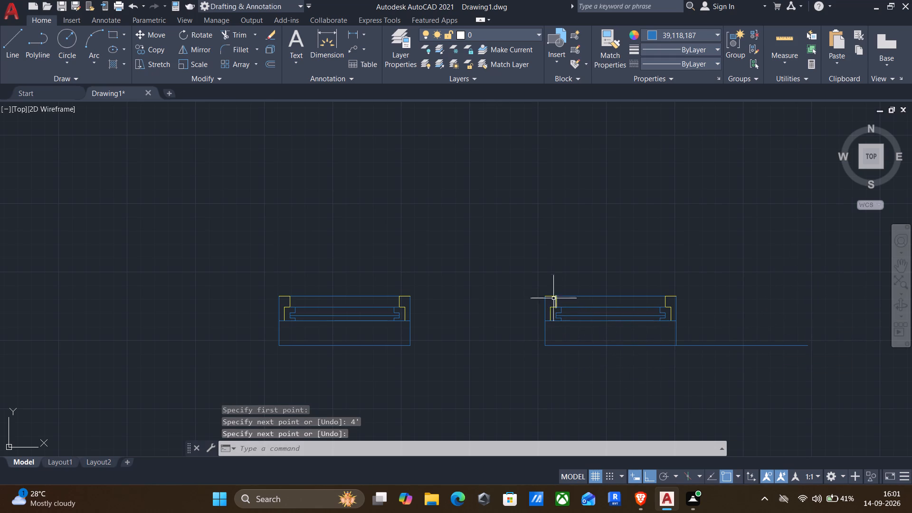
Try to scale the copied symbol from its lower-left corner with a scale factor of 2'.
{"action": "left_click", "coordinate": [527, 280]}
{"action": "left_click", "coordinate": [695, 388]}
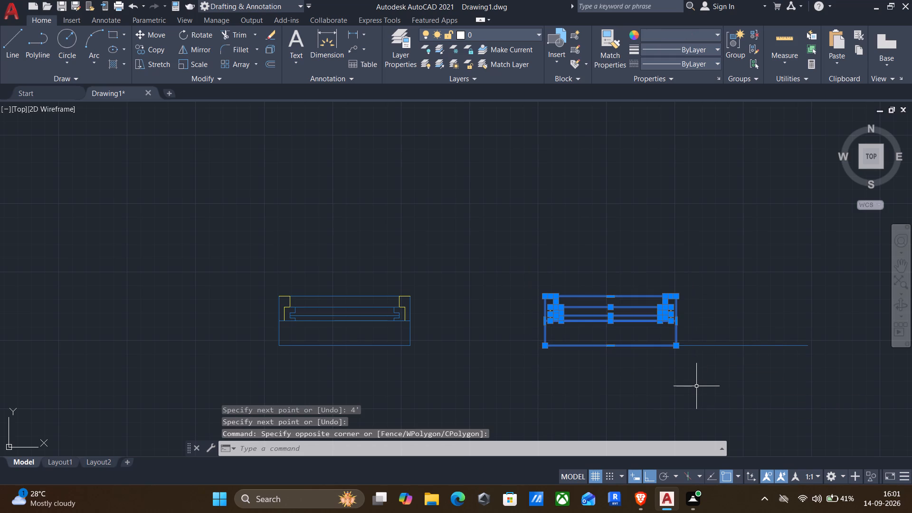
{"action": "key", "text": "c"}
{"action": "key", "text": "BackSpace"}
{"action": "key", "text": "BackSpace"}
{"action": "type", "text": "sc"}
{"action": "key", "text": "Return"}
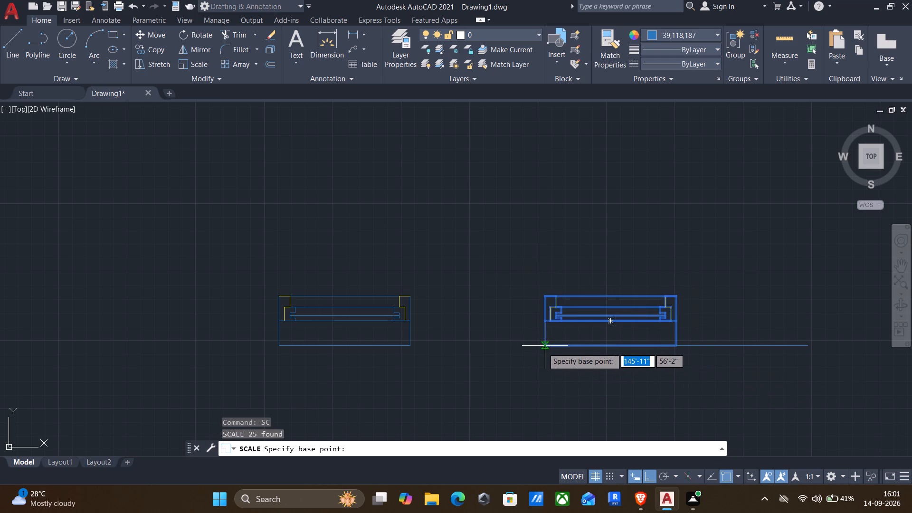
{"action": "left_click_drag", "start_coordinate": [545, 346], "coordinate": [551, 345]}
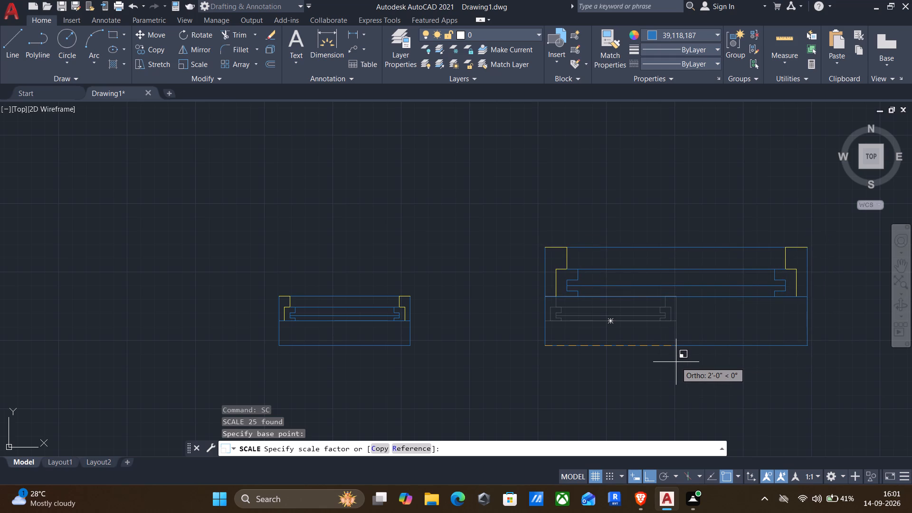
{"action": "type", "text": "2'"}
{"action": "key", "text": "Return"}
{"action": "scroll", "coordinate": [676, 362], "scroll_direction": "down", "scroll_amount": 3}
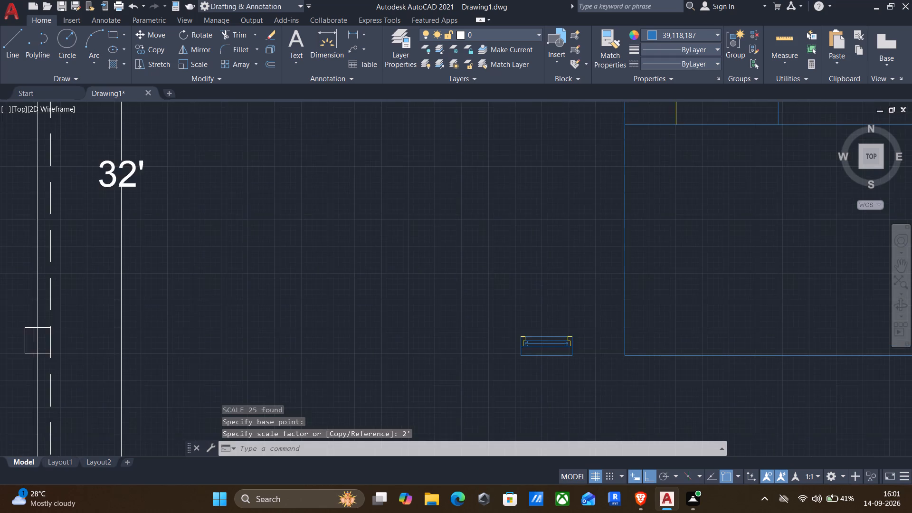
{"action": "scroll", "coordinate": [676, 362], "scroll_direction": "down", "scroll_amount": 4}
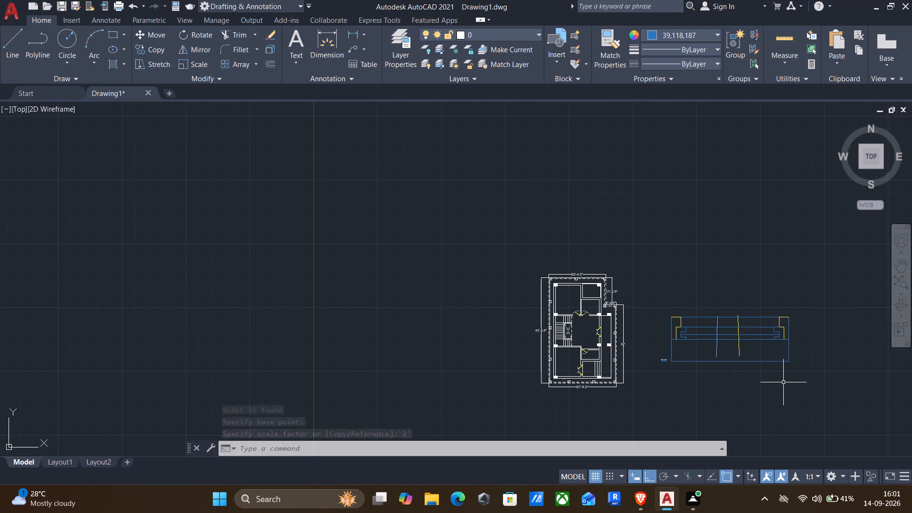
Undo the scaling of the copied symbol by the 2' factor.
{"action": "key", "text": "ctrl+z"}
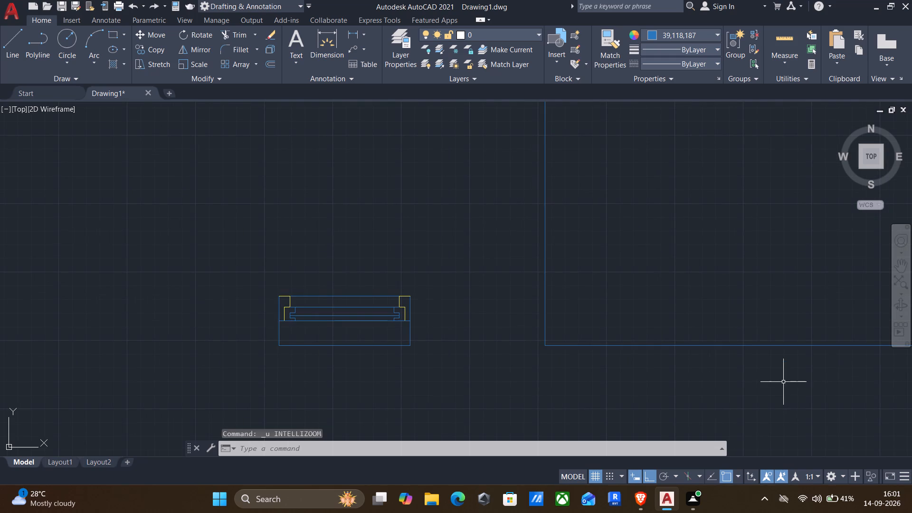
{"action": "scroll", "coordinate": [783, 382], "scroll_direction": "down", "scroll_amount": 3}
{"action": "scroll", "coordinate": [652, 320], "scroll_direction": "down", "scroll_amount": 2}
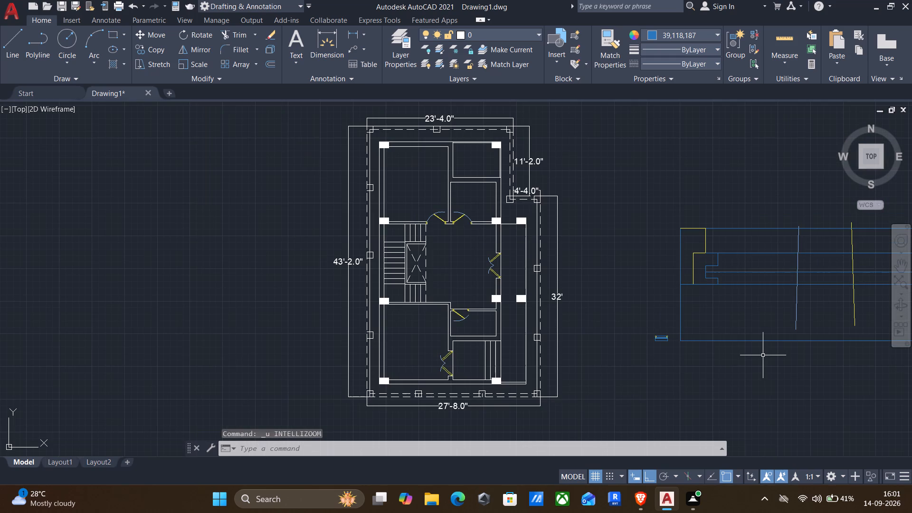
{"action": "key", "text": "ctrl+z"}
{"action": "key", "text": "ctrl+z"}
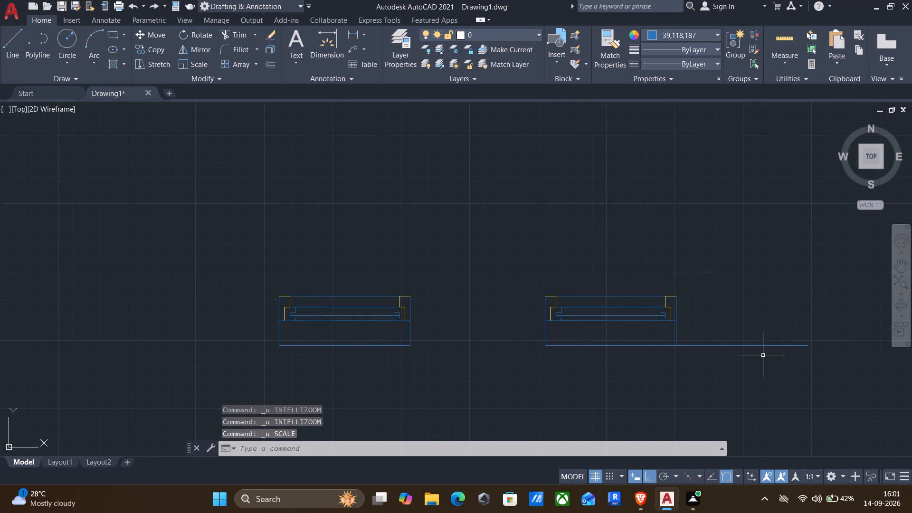
Scale the copied symbol from its lower-left corner with a scale factor of 2".
{"action": "left_click", "coordinate": [499, 229]}
{"action": "left_click", "coordinate": [763, 380]}
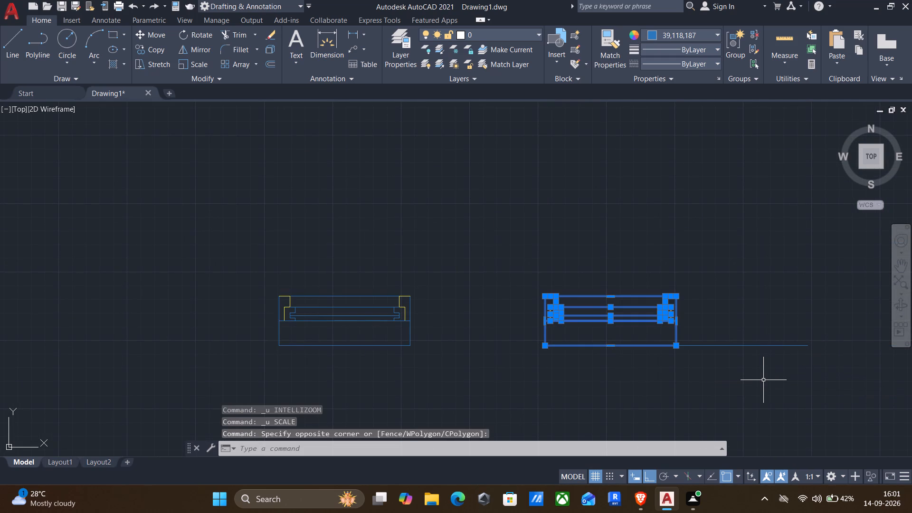
{"action": "type", "text": "sc"}
{"action": "key", "text": "Return"}
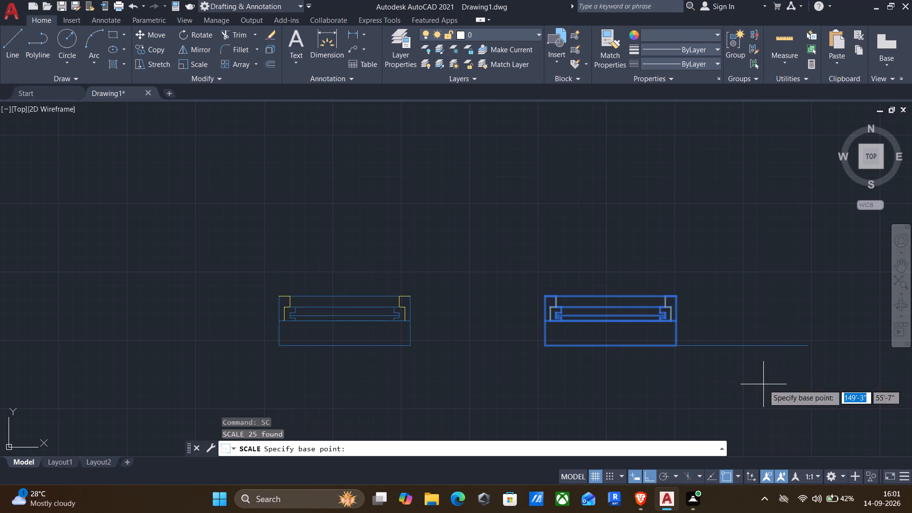
{"action": "left_click", "coordinate": [547, 348]}
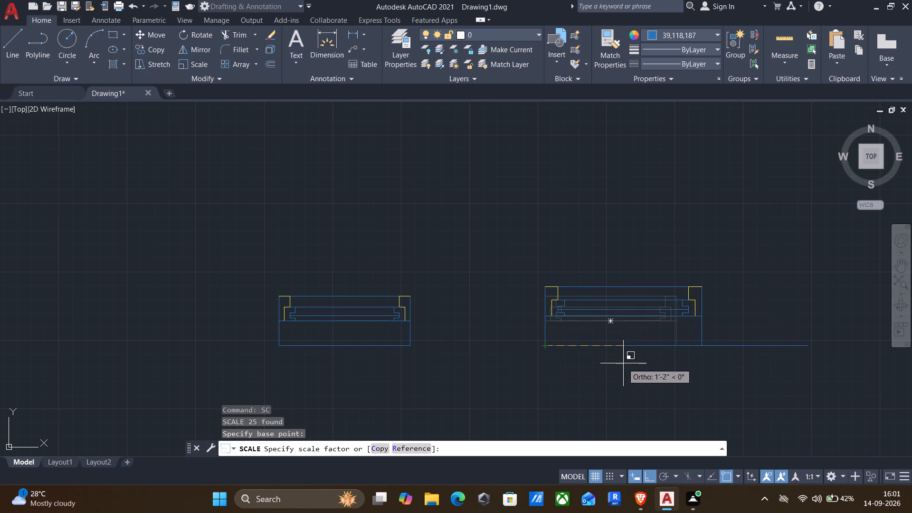
{"action": "key", "text": "2"}
{"action": "key", "text": "shift+quotedbl"}
{"action": "key", "text": "Return"}
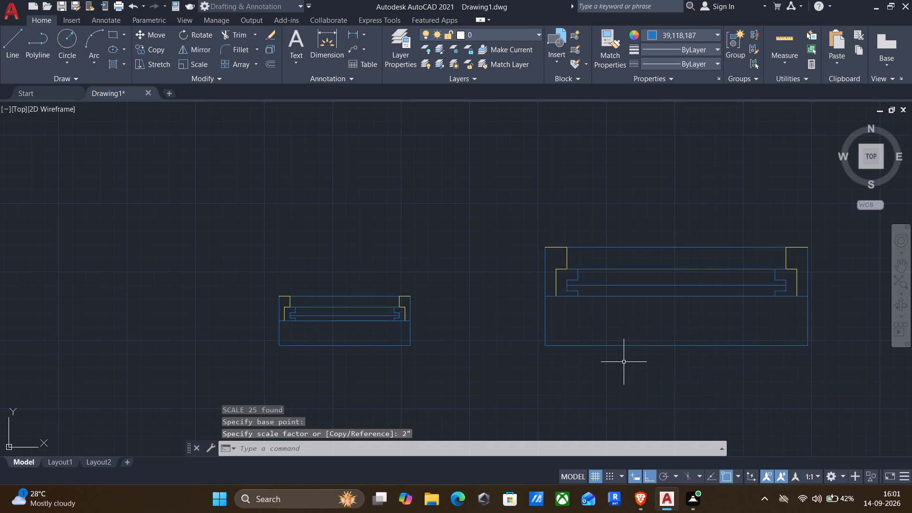
Mirror the enlarged symbol and its 4' base line upward about a horizontal axis above it, keeping the original.
{"action": "scroll", "coordinate": [624, 362], "scroll_direction": "down", "scroll_amount": 1}
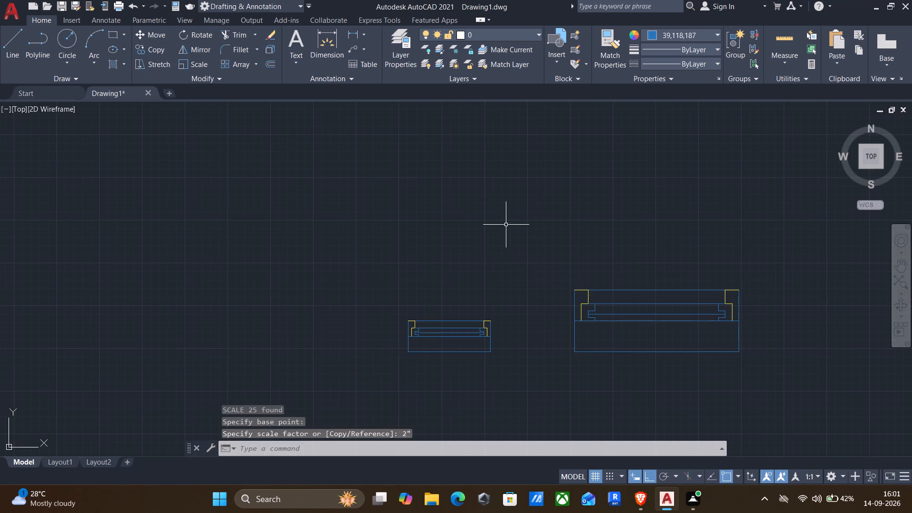
{"action": "left_click", "coordinate": [506, 225]}
{"action": "left_click", "coordinate": [781, 398]}
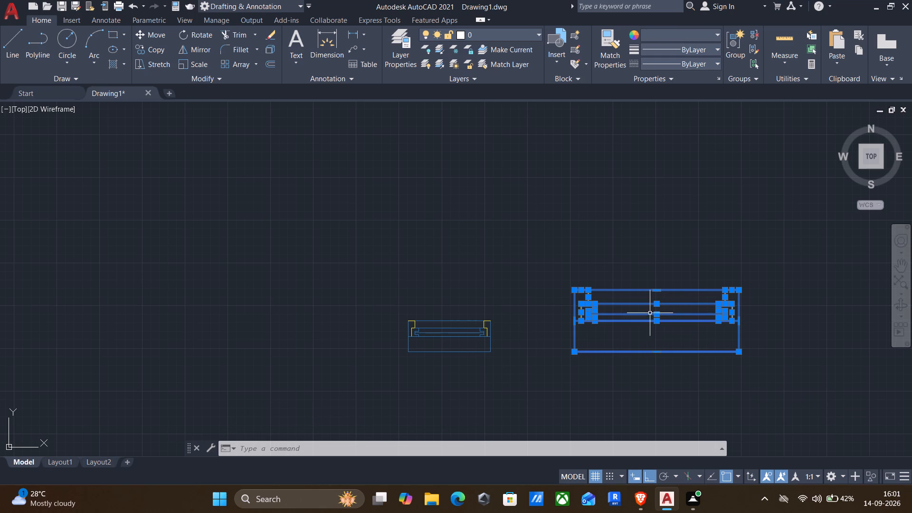
{"action": "type", "text": "mi"}
{"action": "key", "text": "Return"}
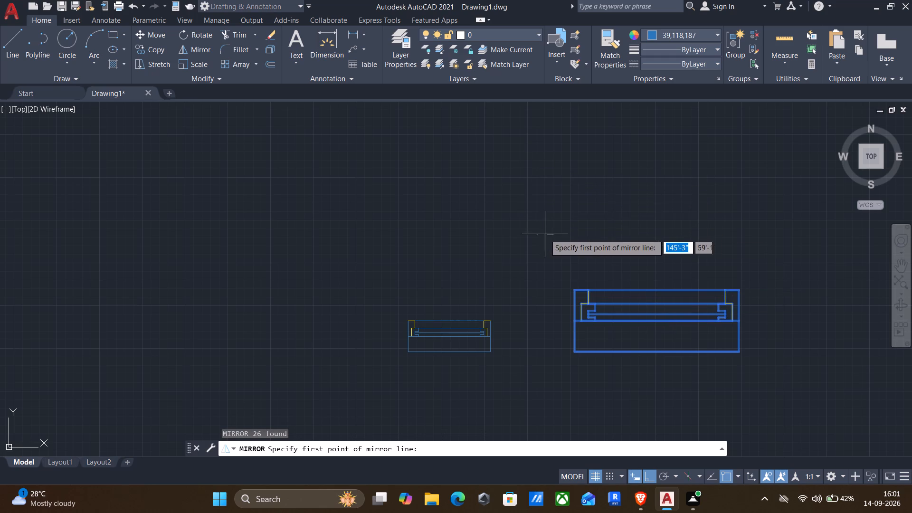
{"action": "left_click", "coordinate": [545, 234]}
{"action": "left_click", "coordinate": [774, 253]}
{"action": "key", "text": "Return"}
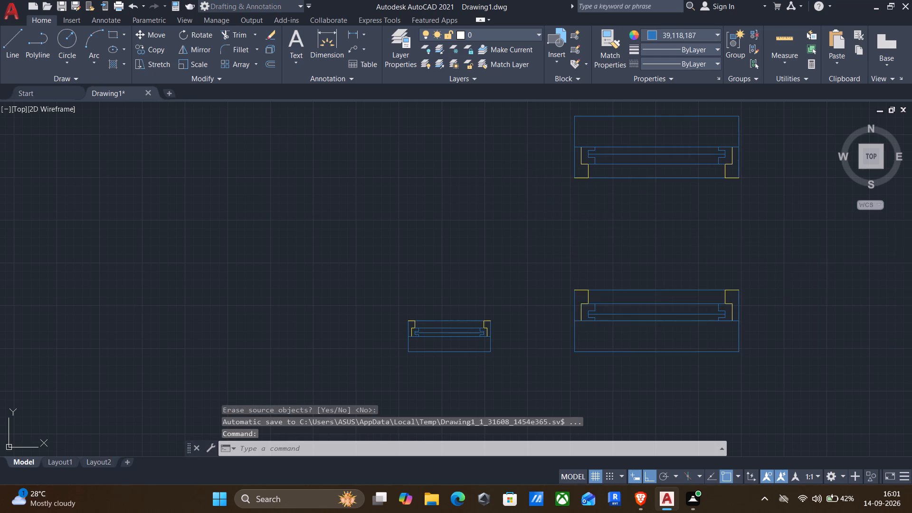
{"action": "scroll", "coordinate": [790, 282], "scroll_direction": "down", "scroll_amount": 2}
{"action": "middle_click_drag", "start_coordinate": [776, 285], "coordinate": [580, 306]}
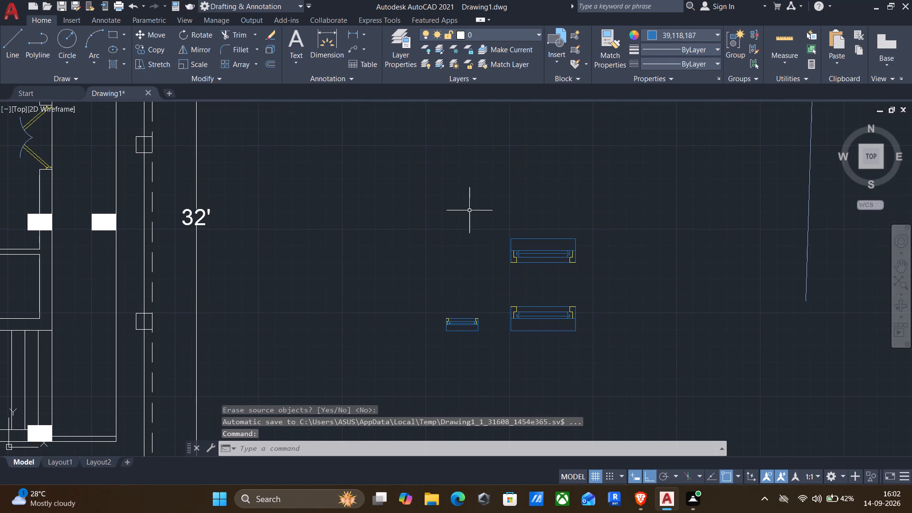
Copy the two mirrored 4' symbols horizontally into the empty space east of the originals.
{"action": "left_click", "coordinate": [487, 226]}
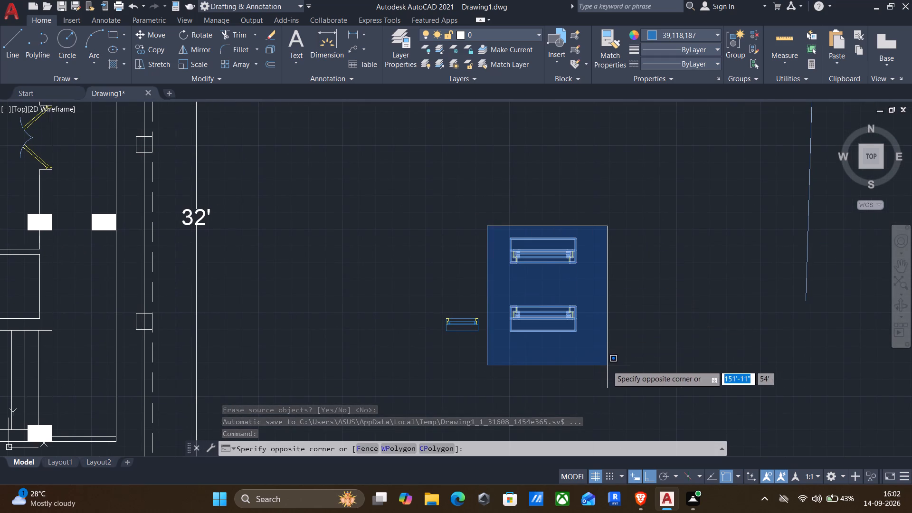
{"action": "left_click", "coordinate": [612, 365]}
{"action": "key", "text": "c"}
{"action": "key", "text": "o"}
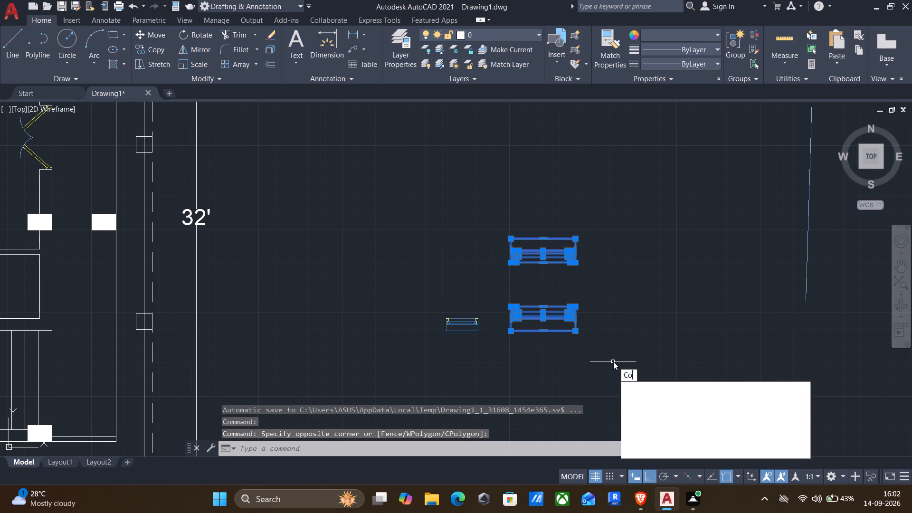
{"action": "key", "text": "Return"}
{"action": "left_click", "coordinate": [576, 238]}
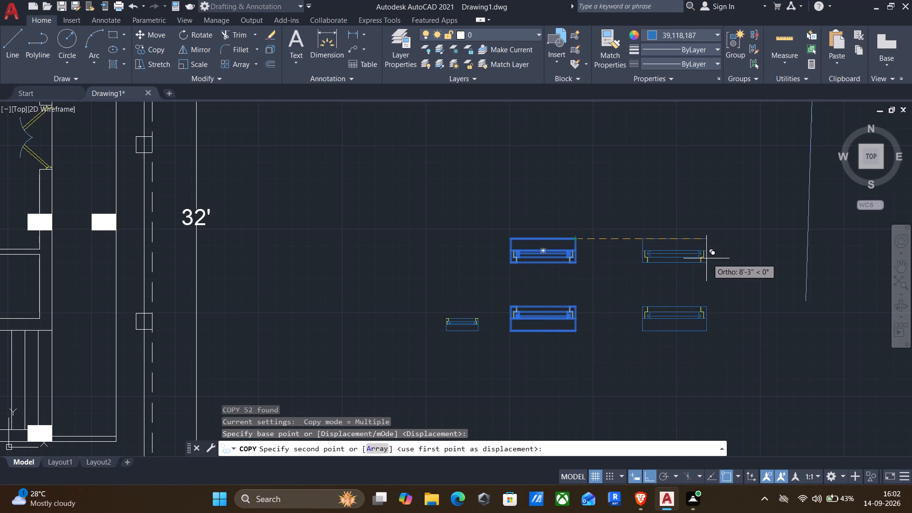
{"action": "left_click", "coordinate": [713, 258]}
{"action": "key", "text": "Return"}
Rotate the copied pair of 4' symbols by 90° about the upper symbol's top-right corner.
{"action": "left_click", "coordinate": [618, 222]}
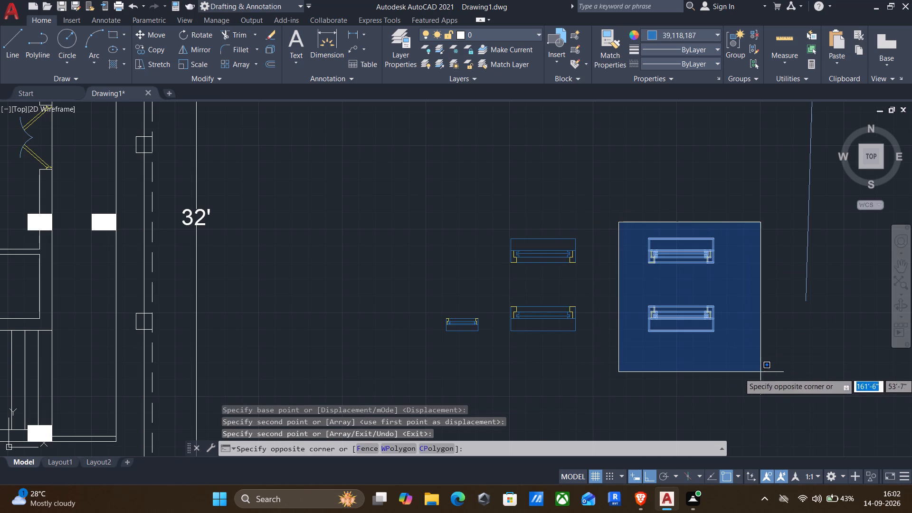
{"action": "left_click", "coordinate": [770, 373]}
{"action": "type", "text": "ro"}
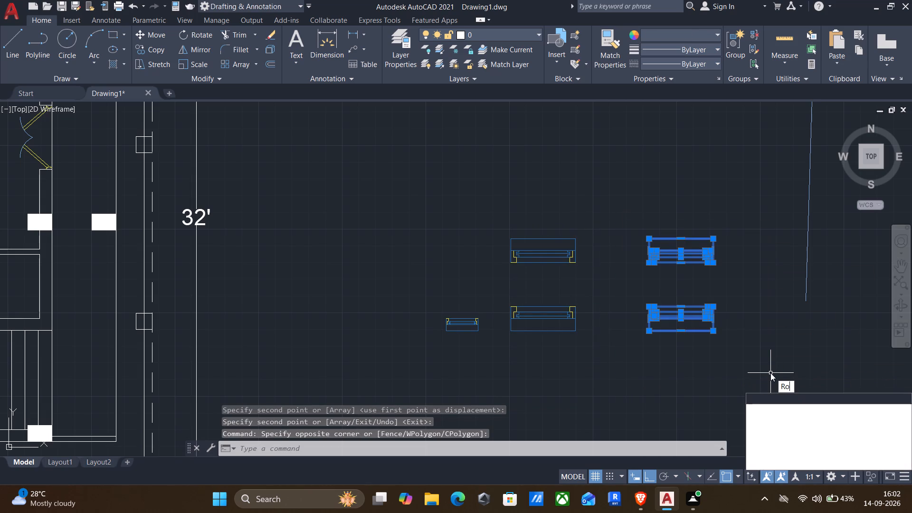
{"action": "key", "text": "Return"}
{"action": "left_click_drag", "start_coordinate": [712, 239], "coordinate": [708, 218]}
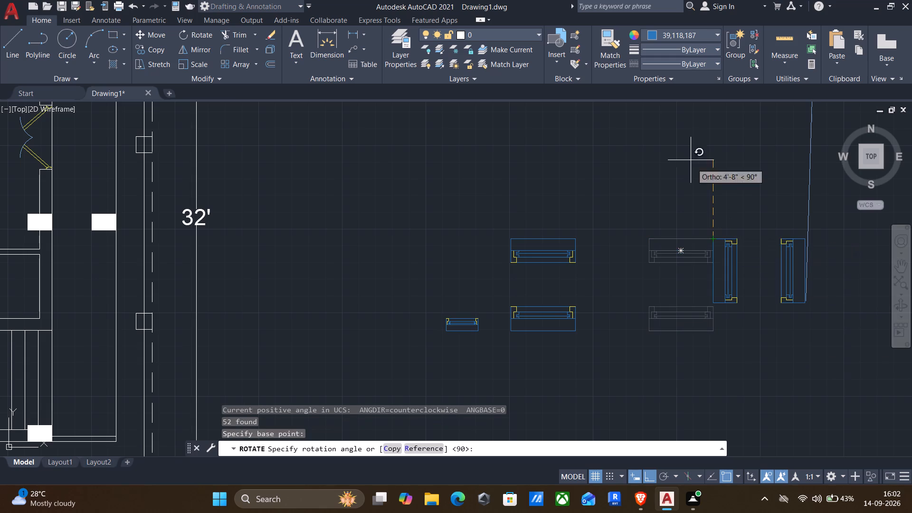
{"action": "left_click", "coordinate": [682, 131]}
Copy the lower horizontal 4' symbol from its bottom-left corner to the empty area southeast of the floor plan.
{"action": "middle_click_drag", "start_coordinate": [622, 323], "coordinate": [682, 271]}
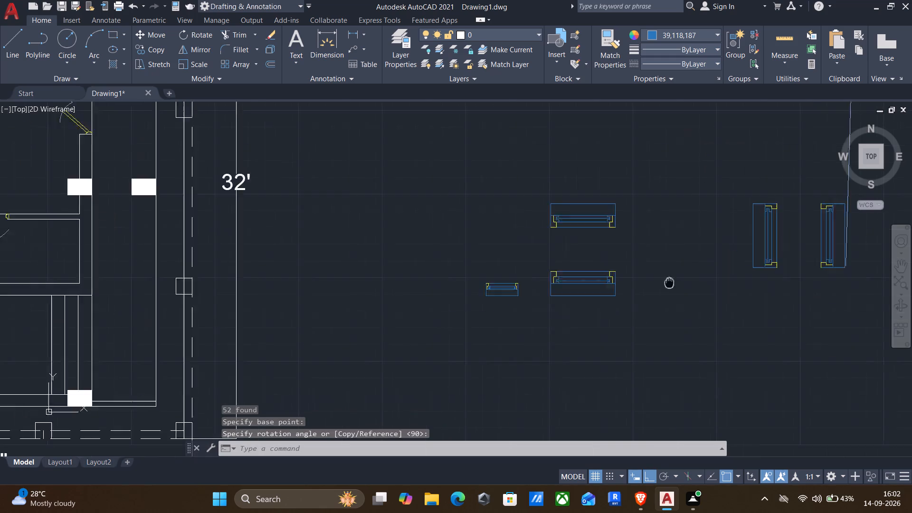
{"action": "middle_click_drag", "start_coordinate": [682, 271], "coordinate": [734, 229]}
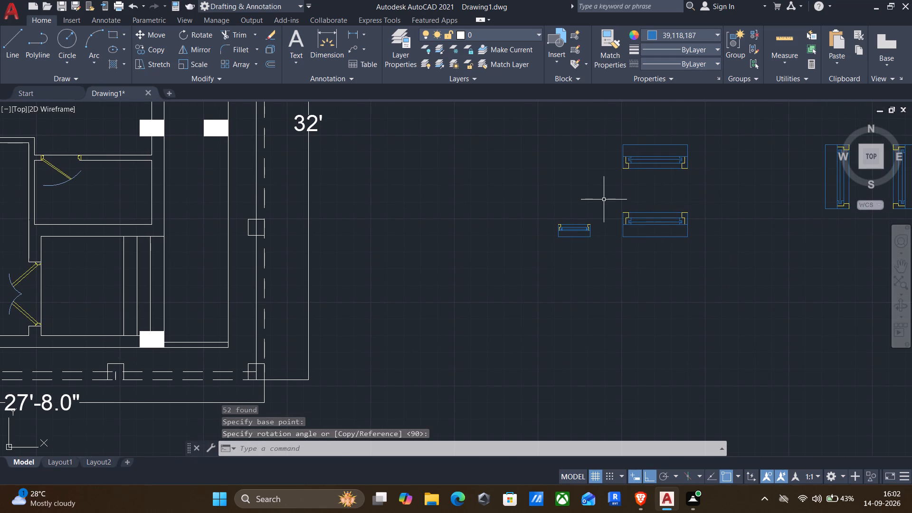
{"action": "left_click", "coordinate": [604, 199]}
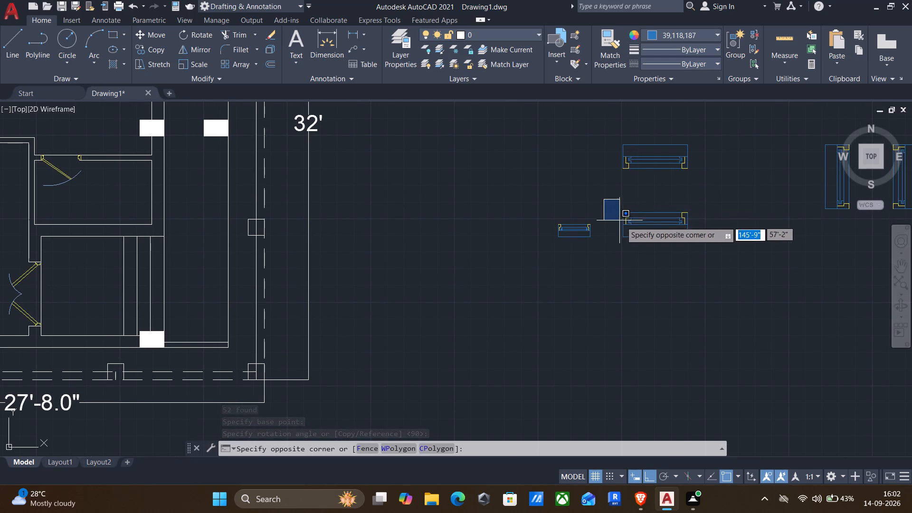
{"action": "left_click", "coordinate": [709, 252]}
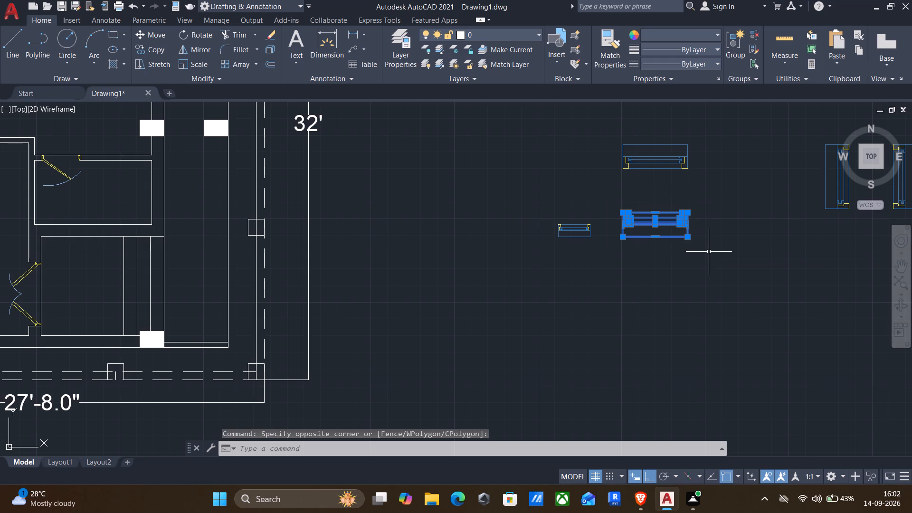
{"action": "type", "text": "coo"}
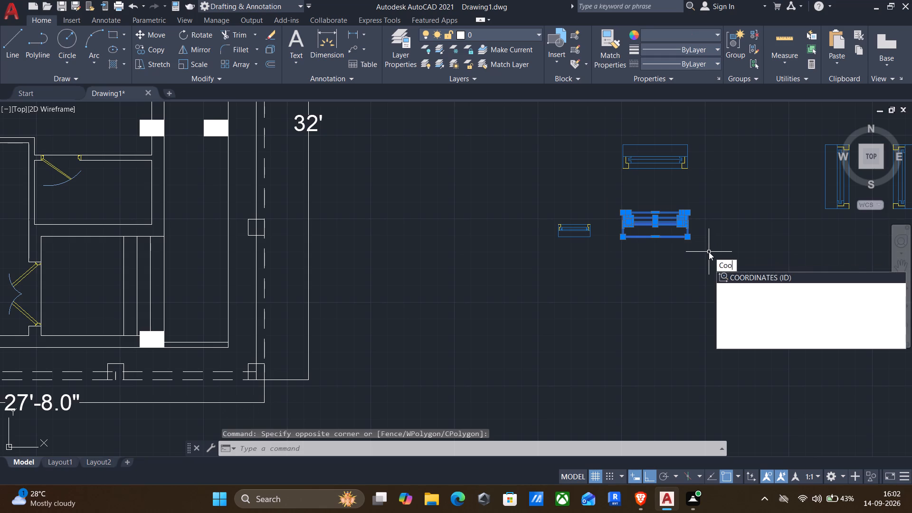
{"action": "key", "text": "BackSpace"}
{"action": "key", "text": "BackSpace"}
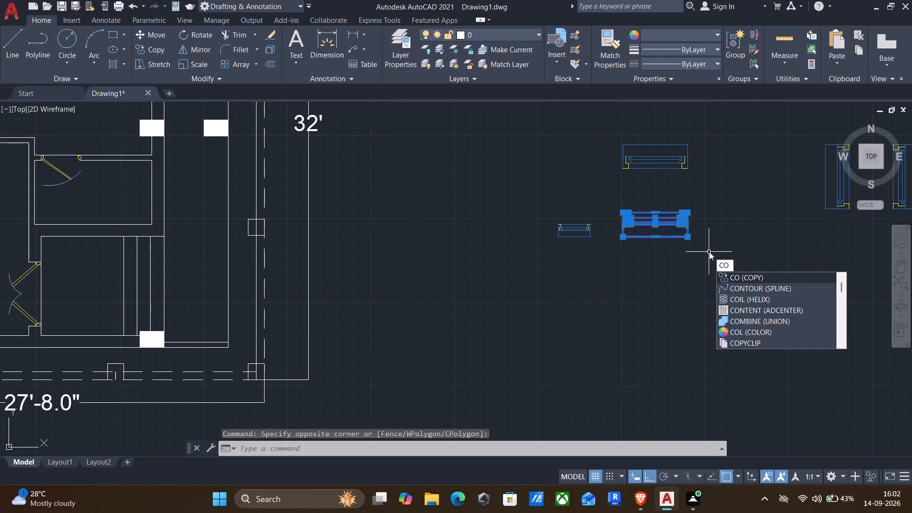
{"action": "key", "text": "Return"}
{"action": "left_click", "coordinate": [624, 237]}
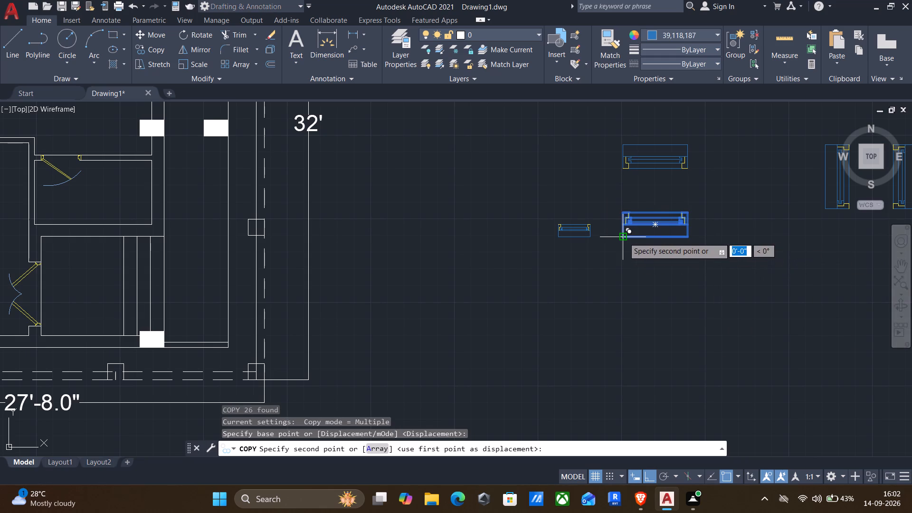
{"action": "scroll", "coordinate": [603, 271], "scroll_direction": "down", "scroll_amount": 1}
{"action": "key", "text": "F8"}
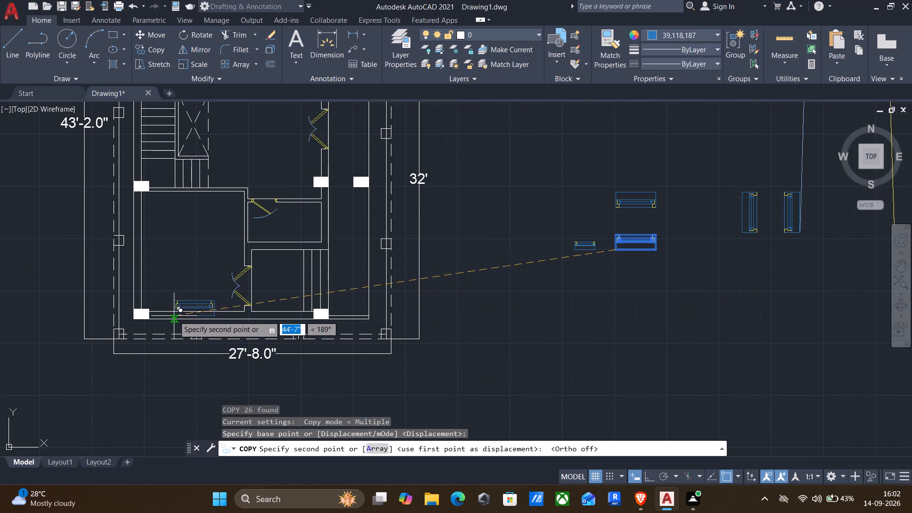
{"action": "scroll", "coordinate": [180, 323], "scroll_direction": "up", "scroll_amount": 2}
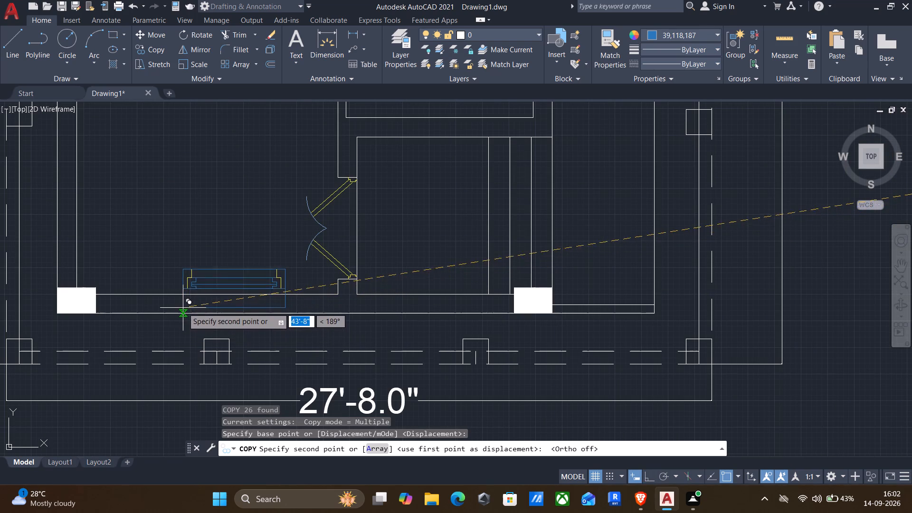
{"action": "middle_click_drag", "start_coordinate": [193, 323], "coordinate": [256, 283]}
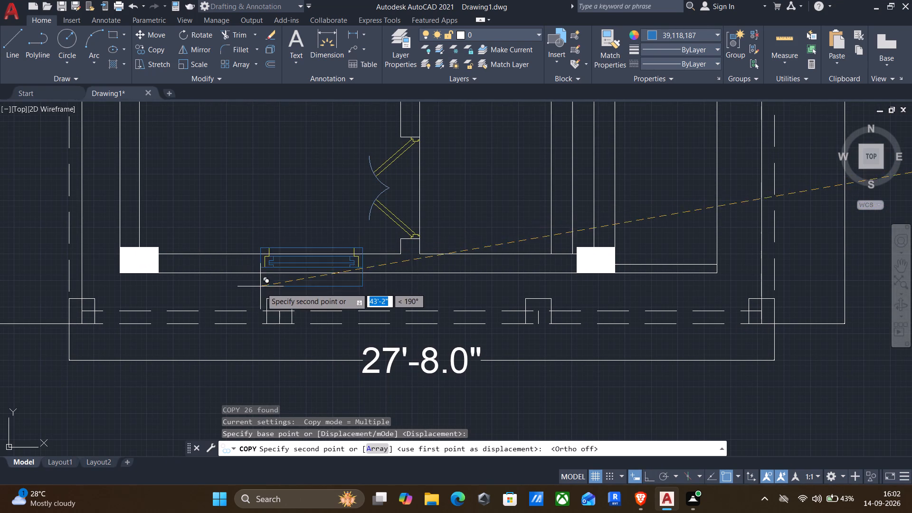
{"action": "scroll", "coordinate": [262, 288], "scroll_direction": "up", "scroll_amount": 3}
{"action": "scroll", "coordinate": [252, 229], "scroll_direction": "down", "scroll_amount": 2}
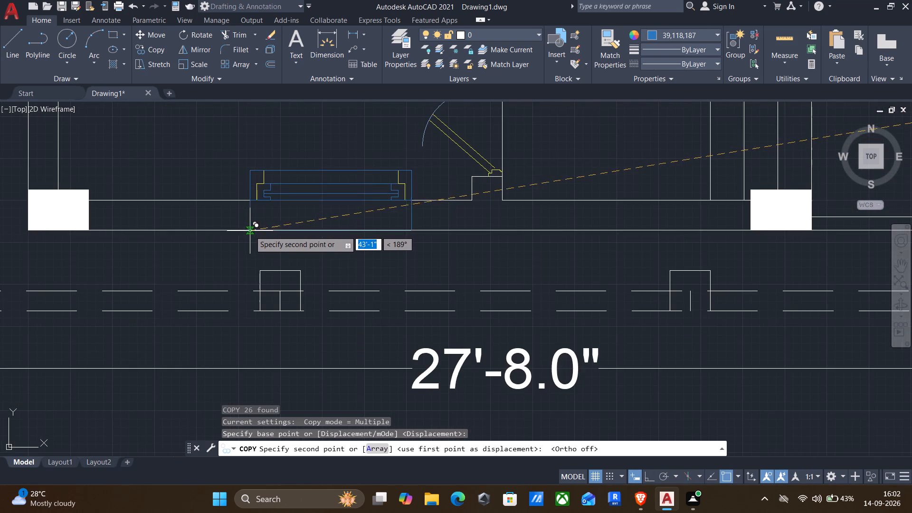
{"action": "scroll", "coordinate": [247, 240], "scroll_direction": "down", "scroll_amount": 2}
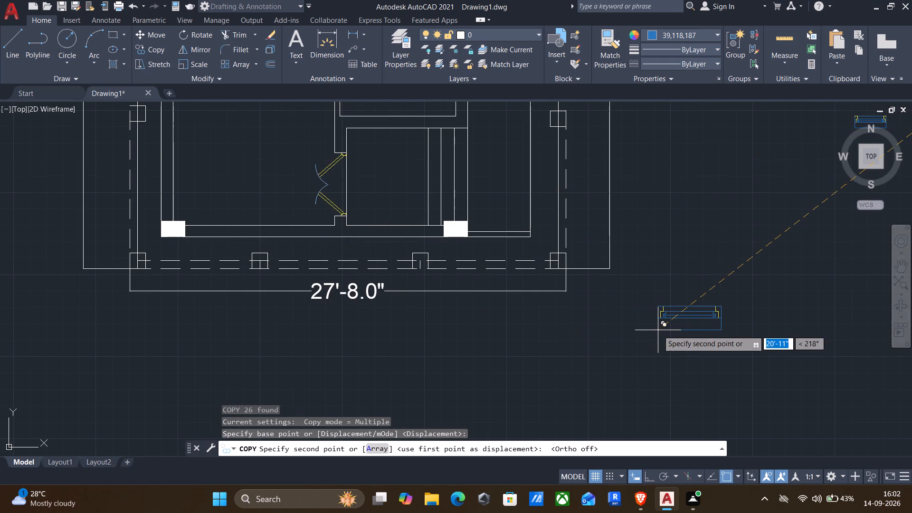
{"action": "left_click", "coordinate": [658, 330]}
{"action": "key", "text": "Escape"}
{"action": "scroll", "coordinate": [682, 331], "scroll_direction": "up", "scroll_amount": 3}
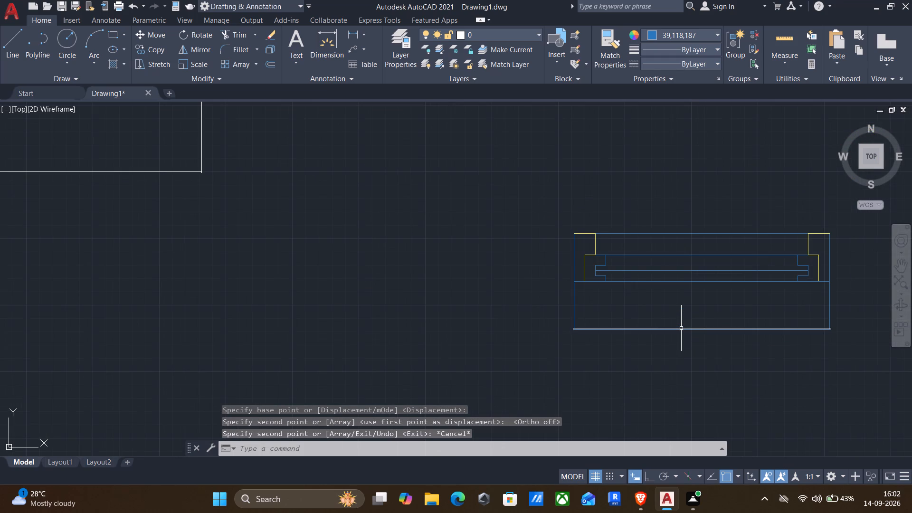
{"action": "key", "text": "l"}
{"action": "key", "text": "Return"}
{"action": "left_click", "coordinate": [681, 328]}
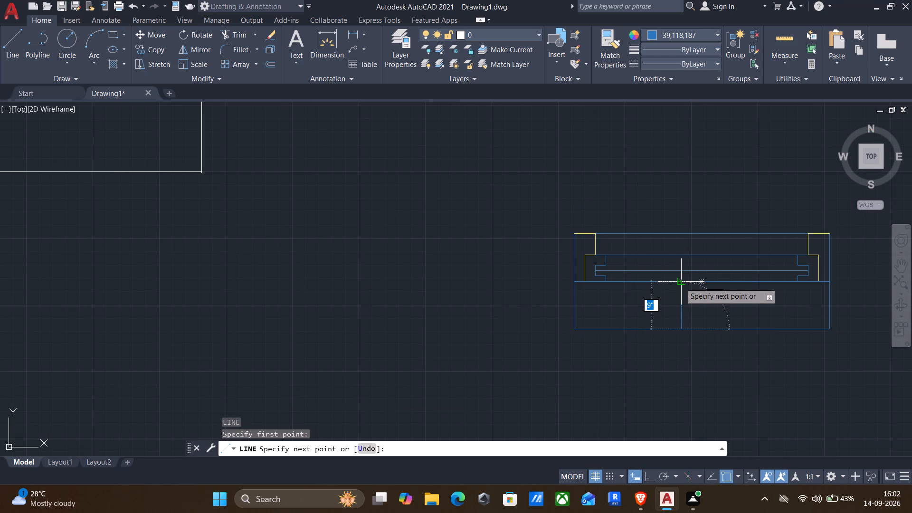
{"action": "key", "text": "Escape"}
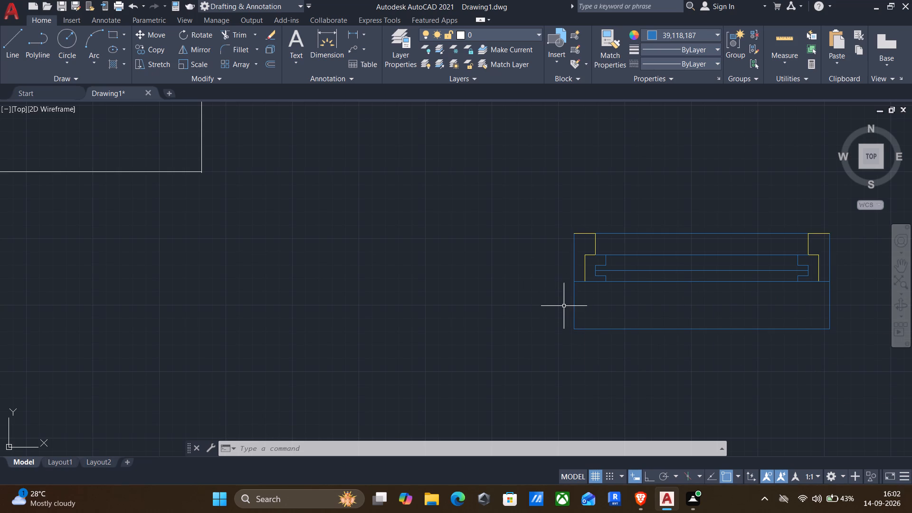
Trim away the empty rectangular strip beneath the 4' symbol copied southeast of the floor plan.
{"action": "type", "text": "tr"}
{"action": "key", "text": "Return"}
{"action": "left_click_drag", "start_coordinate": [546, 299], "coordinate": [836, 318]}
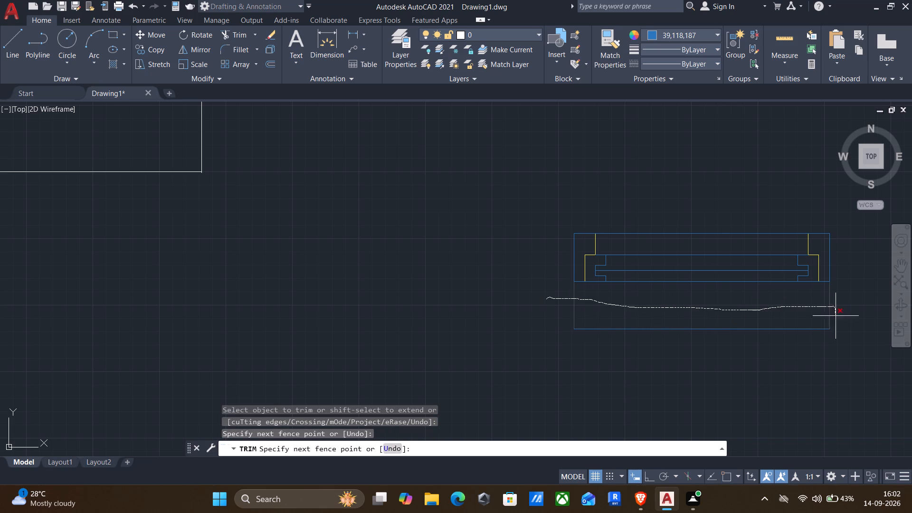
{"action": "left_click_drag", "start_coordinate": [836, 318], "coordinate": [727, 346]}
Trim away the empty strip beneath the lower symbol of the original mirrored 4' pair.
{"action": "scroll", "coordinate": [727, 346], "scroll_direction": "down", "scroll_amount": 3}
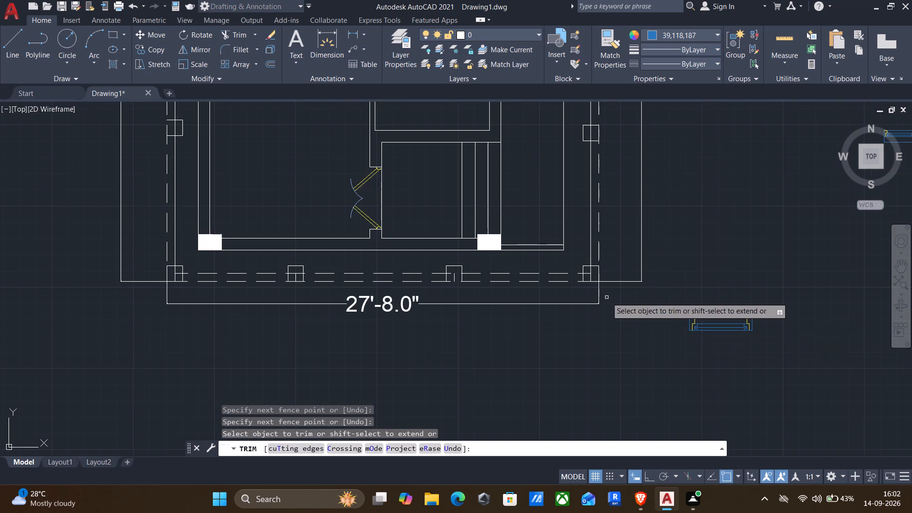
{"action": "middle_click_drag", "start_coordinate": [634, 326], "coordinate": [366, 358]}
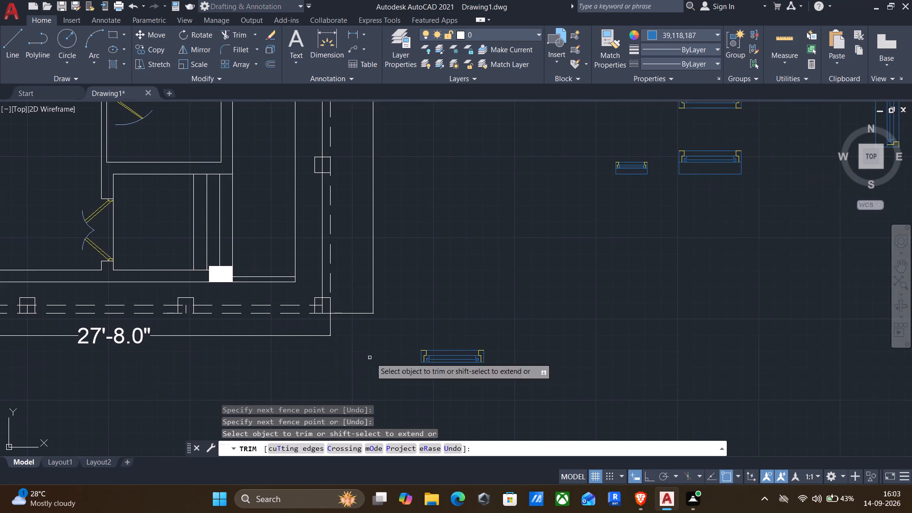
{"action": "scroll", "coordinate": [706, 177], "scroll_direction": "up", "scroll_amount": 2}
{"action": "left_click_drag", "start_coordinate": [792, 155], "coordinate": [691, 172]}
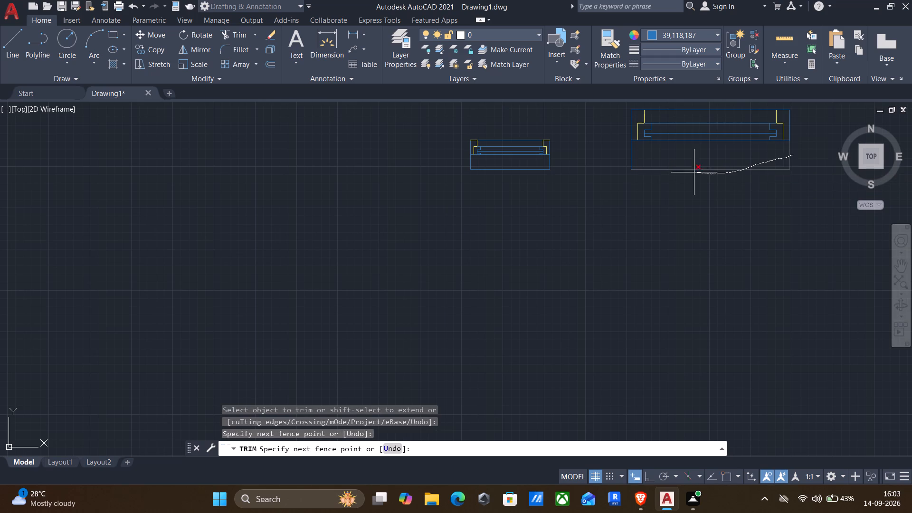
{"action": "left_click_drag", "start_coordinate": [691, 172], "coordinate": [606, 163]}
Trim away the empty strip above the upper symbol of the original mirrored 4' pair.
{"action": "scroll", "coordinate": [631, 178], "scroll_direction": "down", "scroll_amount": 2}
{"action": "middle_click_drag", "start_coordinate": [684, 175], "coordinate": [656, 262]}
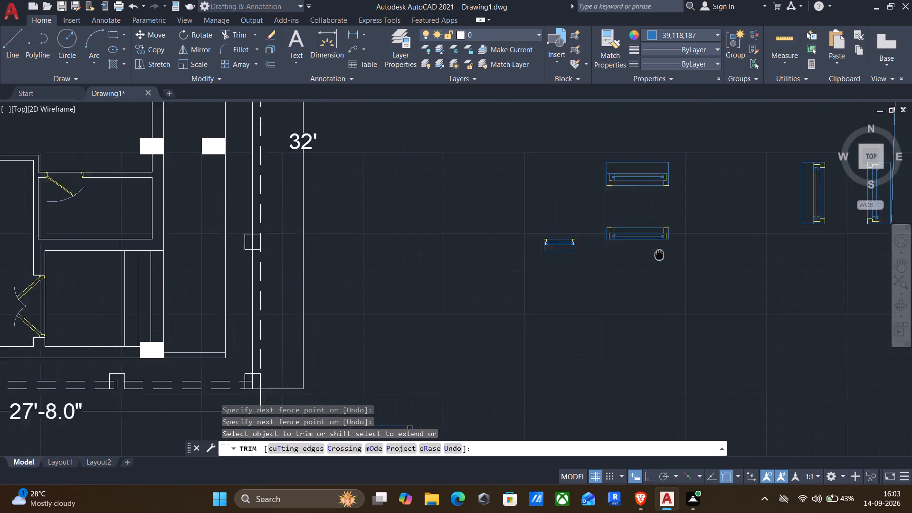
{"action": "middle_click_drag", "start_coordinate": [656, 262], "coordinate": [651, 297]}
{"action": "scroll", "coordinate": [615, 208], "scroll_direction": "up", "scroll_amount": 4}
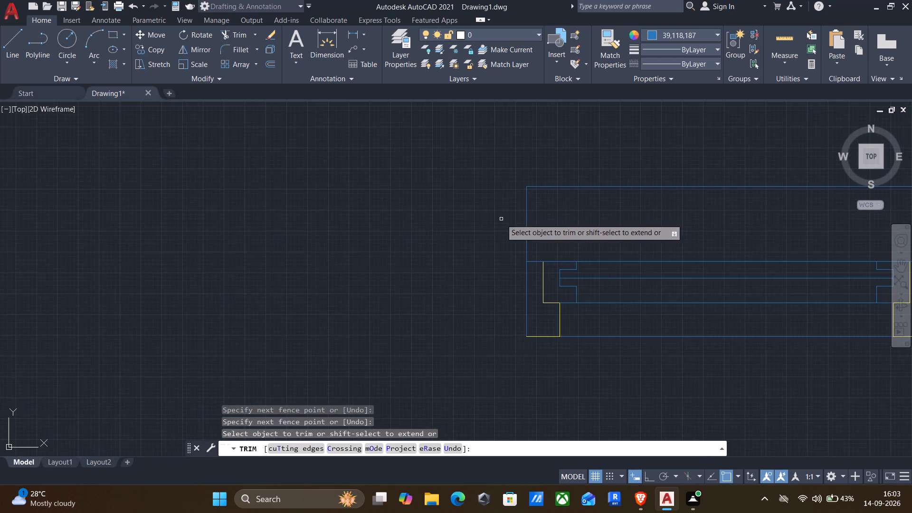
{"action": "left_click_drag", "start_coordinate": [501, 219], "coordinate": [621, 159]}
{"action": "scroll", "coordinate": [621, 158], "scroll_direction": "down", "scroll_amount": 3}
{"action": "scroll", "coordinate": [698, 174], "scroll_direction": "up", "scroll_amount": 2}
{"action": "left_click_drag", "start_coordinate": [701, 173], "coordinate": [658, 164]}
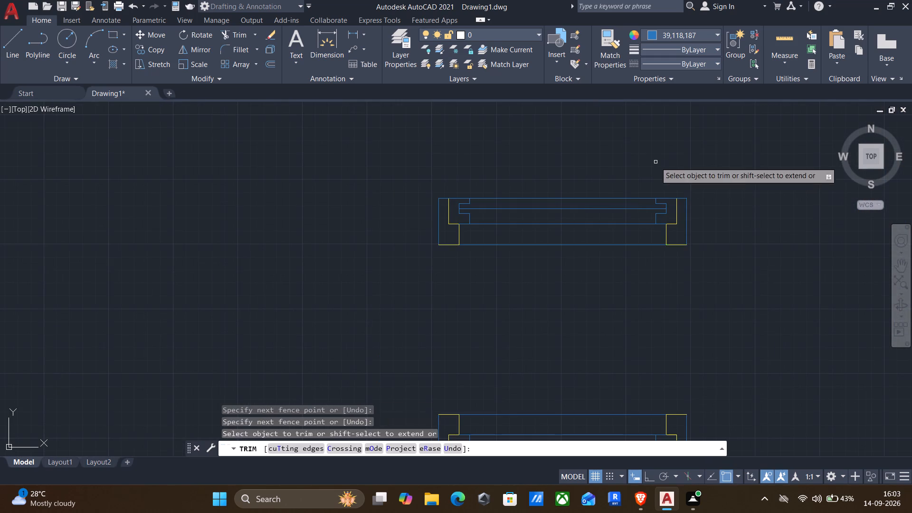
Trim away the empty strip on the west side of the western vertical 4' symbol.
{"action": "scroll", "coordinate": [655, 162], "scroll_direction": "down", "scroll_amount": 4}
{"action": "middle_click_drag", "start_coordinate": [702, 205], "coordinate": [688, 282]}
{"action": "scroll", "coordinate": [719, 278], "scroll_direction": "up", "scroll_amount": 3}
{"action": "left_click_drag", "start_coordinate": [747, 245], "coordinate": [754, 269]}
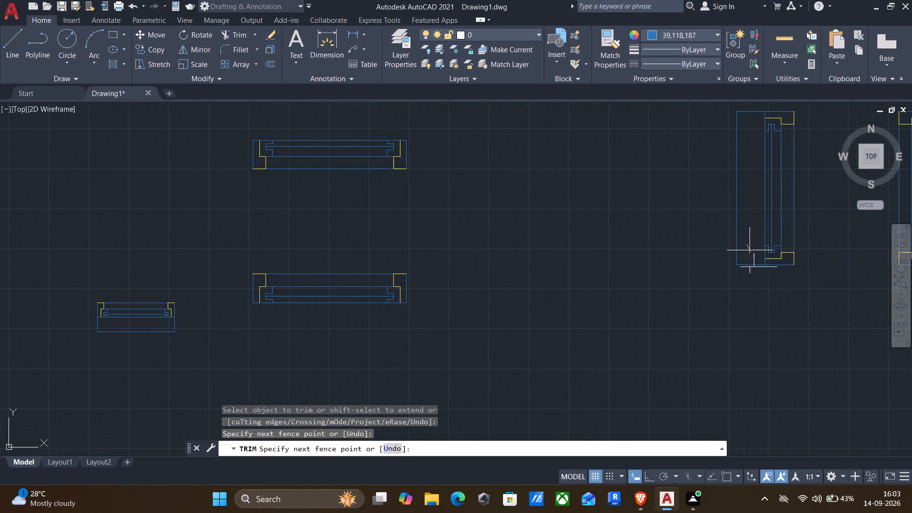
{"action": "left_click_drag", "start_coordinate": [754, 269], "coordinate": [764, 313]}
{"action": "left_click_drag", "start_coordinate": [750, 105], "coordinate": [747, 152]}
{"action": "left_click_drag", "start_coordinate": [747, 152], "coordinate": [713, 192]}
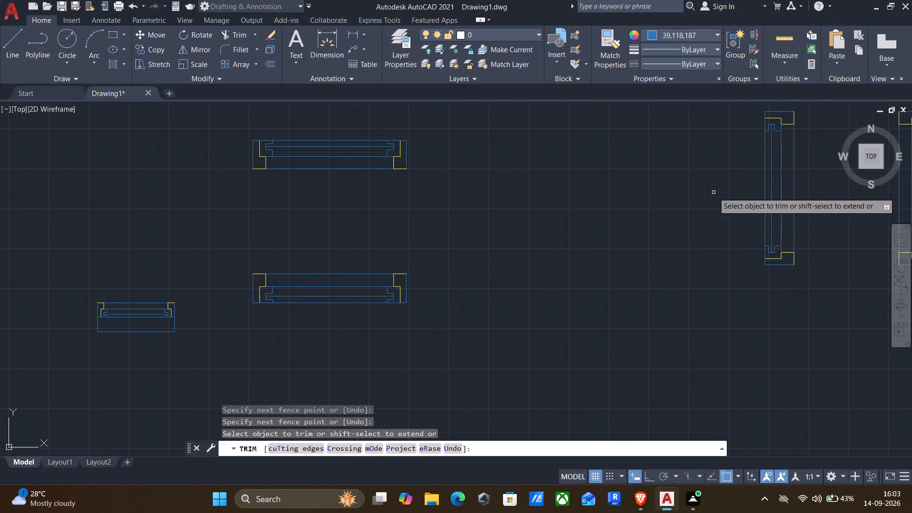
Trim away the empty strip on the east side of the eastern vertical 4' symbol and finish trimming.
{"action": "scroll", "coordinate": [713, 192], "scroll_direction": "down", "scroll_amount": 3}
{"action": "scroll", "coordinate": [798, 190], "scroll_direction": "up", "scroll_amount": 3}
{"action": "left_click_drag", "start_coordinate": [675, 121], "coordinate": [676, 162]}
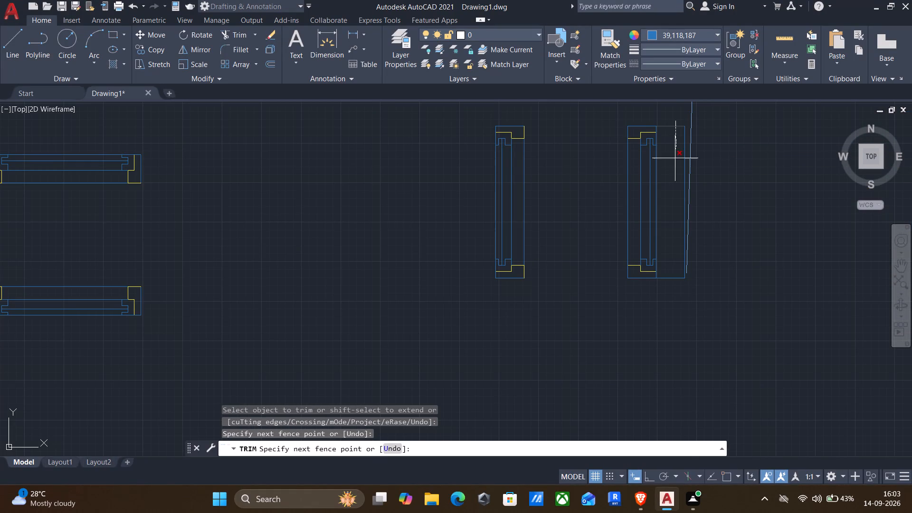
{"action": "left_click_drag", "start_coordinate": [676, 162], "coordinate": [683, 208]}
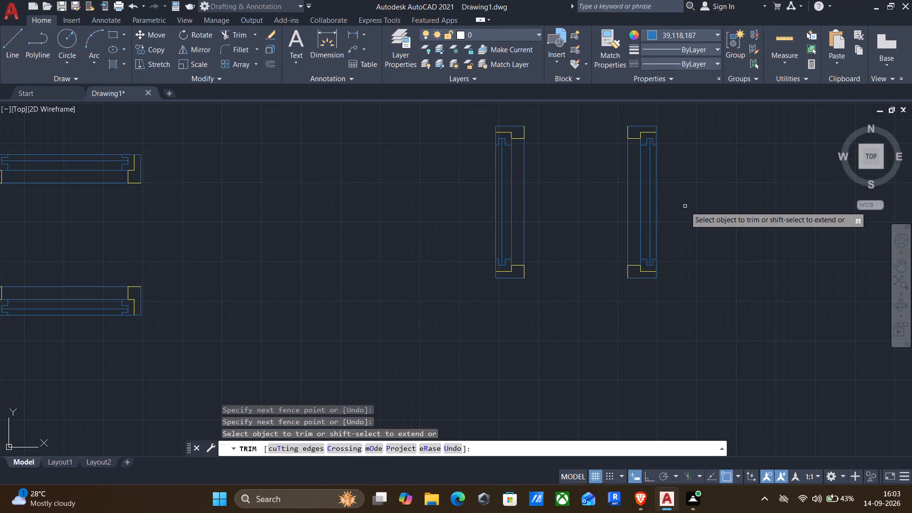
{"action": "scroll", "coordinate": [701, 244], "scroll_direction": "down", "scroll_amount": 2}
{"action": "middle_click_drag", "start_coordinate": [691, 319], "coordinate": [701, 242]}
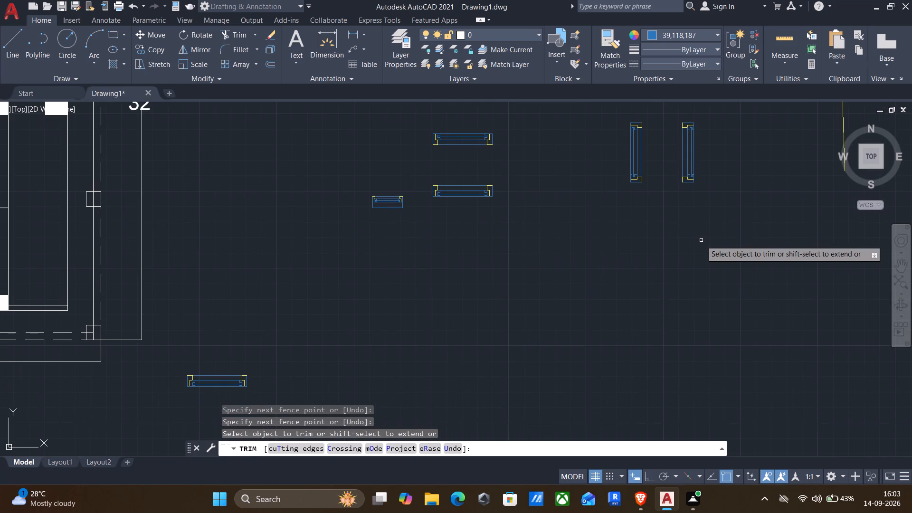
{"action": "key", "text": "Escape"}
Copy the separate horizontal 4' symbol by its southwest corner into the south wall of the southwest room.
{"action": "middle_click_drag", "start_coordinate": [653, 334], "coordinate": [730, 158]}
{"action": "left_click_drag", "start_coordinate": [232, 183], "coordinate": [236, 179]}
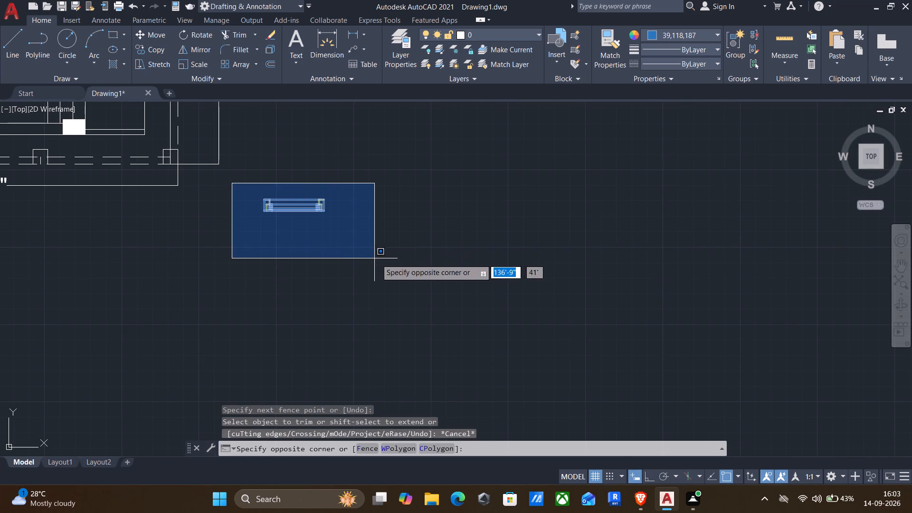
{"action": "left_click", "coordinate": [379, 259]}
{"action": "type", "text": "co"}
{"action": "key", "text": "Return"}
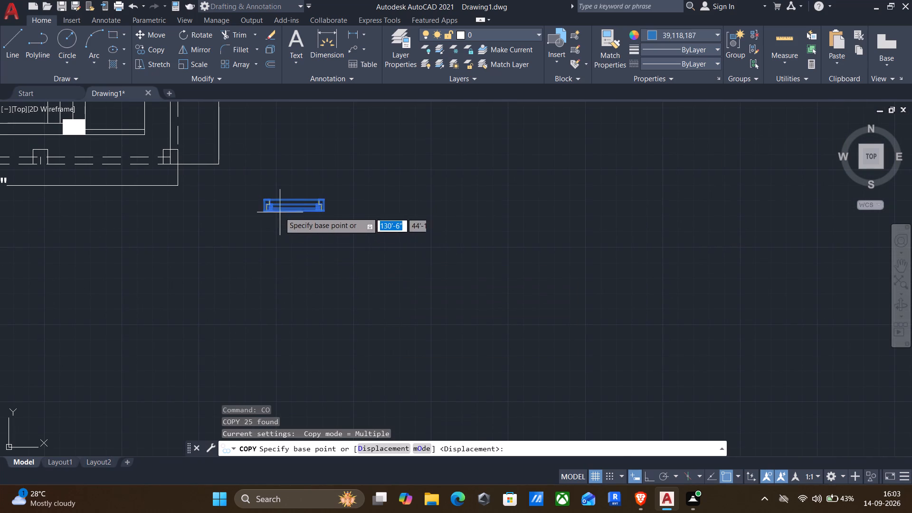
{"action": "scroll", "coordinate": [263, 215], "scroll_direction": "up", "scroll_amount": 2}
{"action": "left_click", "coordinate": [262, 205]}
{"action": "scroll", "coordinate": [261, 225], "scroll_direction": "down", "scroll_amount": 2}
{"action": "middle_click_drag", "start_coordinate": [304, 252], "coordinate": [505, 274]}
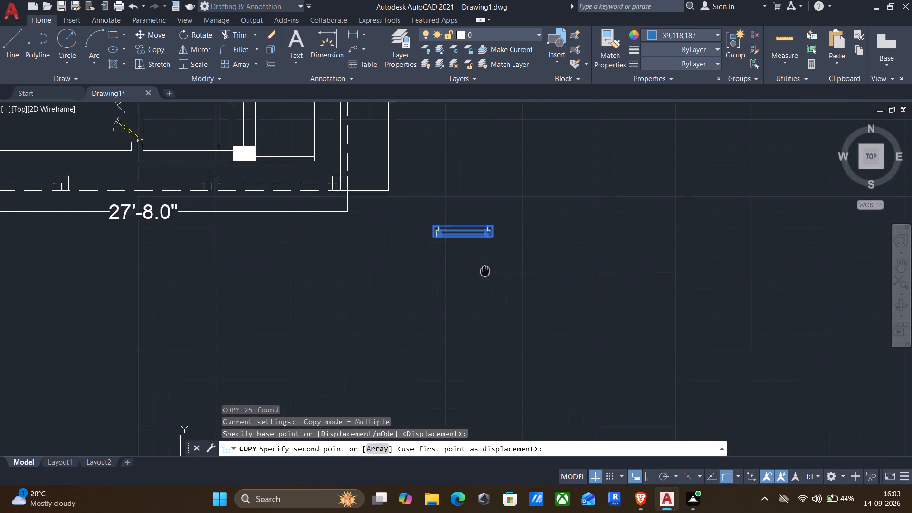
{"action": "middle_click_drag", "start_coordinate": [505, 274], "coordinate": [517, 275]}
{"action": "scroll", "coordinate": [517, 275], "scroll_direction": "down", "scroll_amount": 1}
{"action": "scroll", "coordinate": [269, 215], "scroll_direction": "up", "scroll_amount": 2}
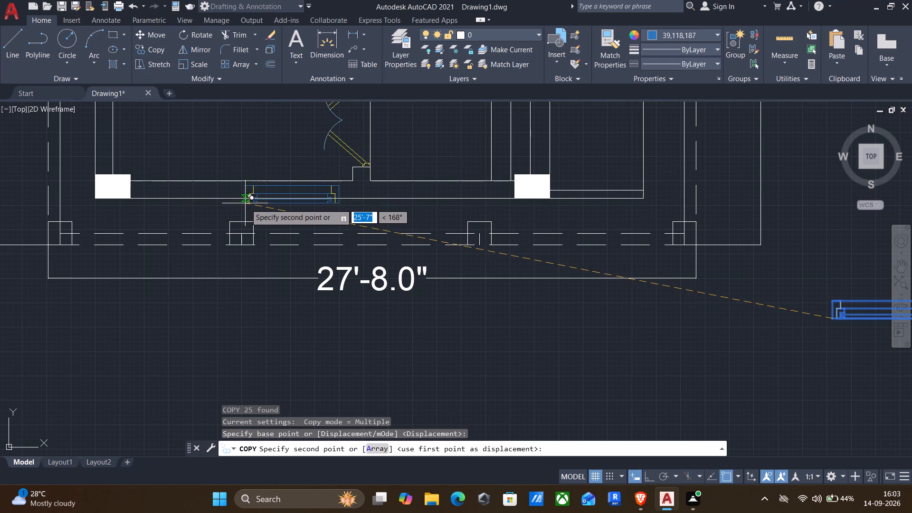
{"action": "scroll", "coordinate": [217, 199], "scroll_direction": "up", "scroll_amount": 1}
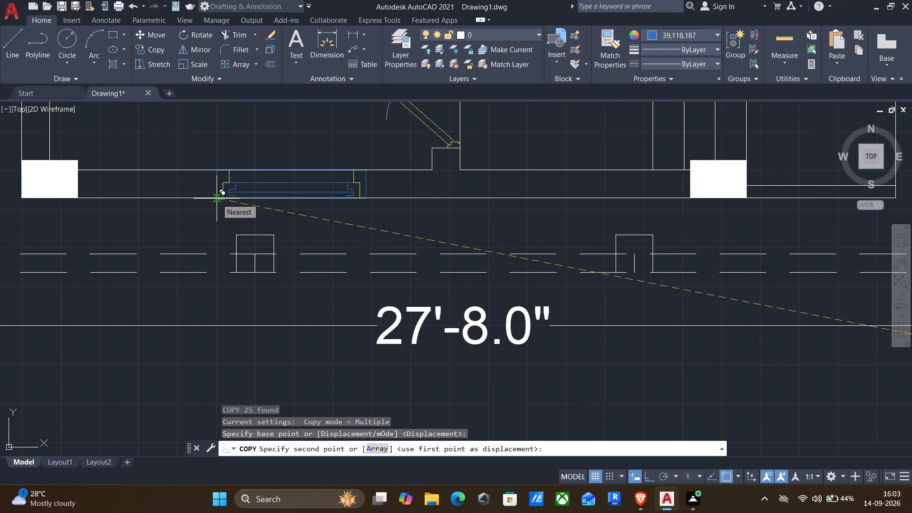
{"action": "left_click", "coordinate": [217, 199]}
{"action": "scroll", "coordinate": [391, 234], "scroll_direction": "down", "scroll_amount": 2}
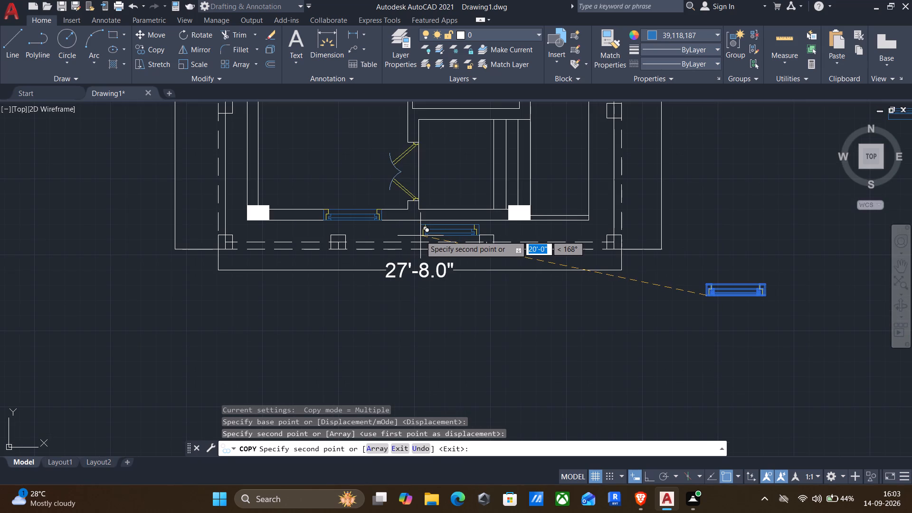
{"action": "middle_click_drag", "start_coordinate": [411, 242], "coordinate": [321, 361]}
{"action": "scroll", "coordinate": [327, 372], "scroll_direction": "down", "scroll_amount": 1}
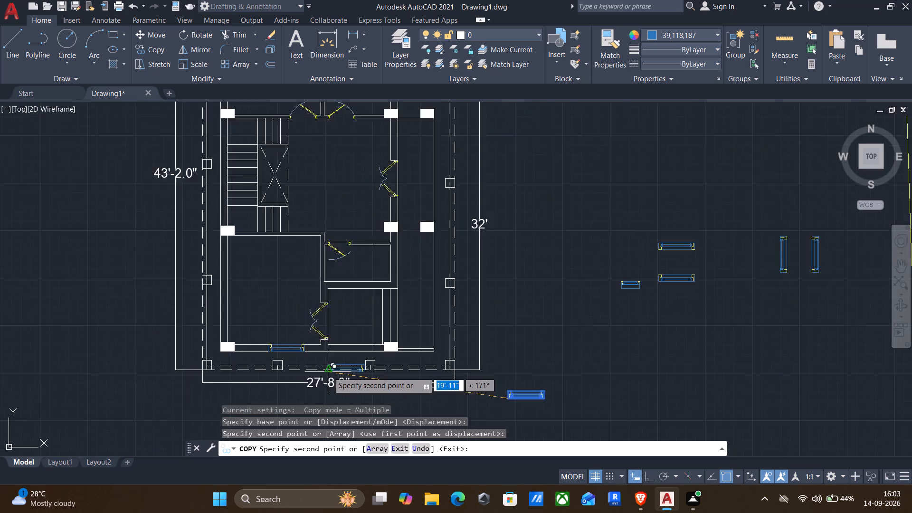
{"action": "scroll", "coordinate": [328, 372], "scroll_direction": "down", "scroll_amount": 1}
{"action": "key", "text": "Escape"}
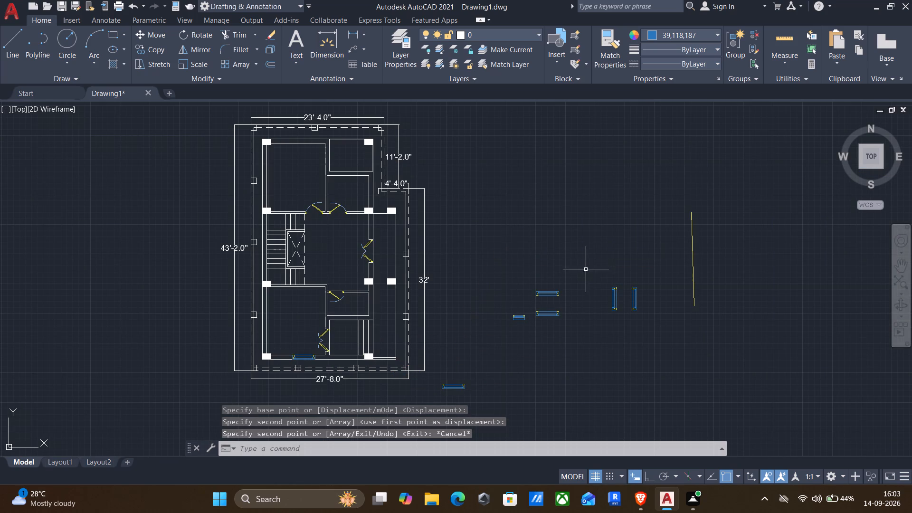
Copy the western vertical 4' symbol by its southwest corner into the west wall of the southwest room.
{"action": "left_click", "coordinate": [586, 269]}
{"action": "left_click", "coordinate": [627, 348]}
{"action": "type", "text": "co"}
{"action": "key", "text": "Return"}
{"action": "scroll", "coordinate": [601, 315], "scroll_direction": "up", "scroll_amount": 6}
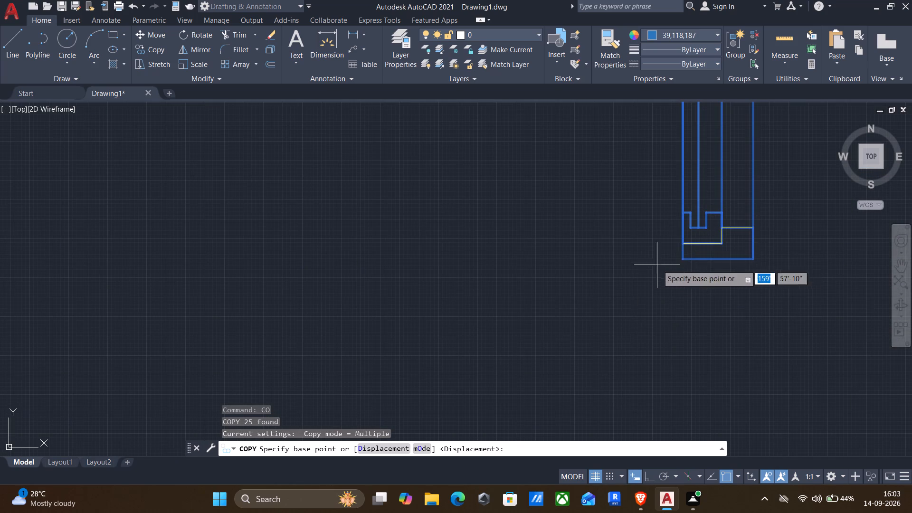
{"action": "left_click", "coordinate": [682, 262]}
{"action": "scroll", "coordinate": [617, 295], "scroll_direction": "down", "scroll_amount": 3}
{"action": "middle_click_drag", "start_coordinate": [570, 307], "coordinate": [694, 268]}
{"action": "scroll", "coordinate": [619, 275], "scroll_direction": "down", "scroll_amount": 3}
{"action": "middle_click_drag", "start_coordinate": [479, 304], "coordinate": [605, 279]}
{"action": "scroll", "coordinate": [439, 252], "scroll_direction": "up", "scroll_amount": 3}
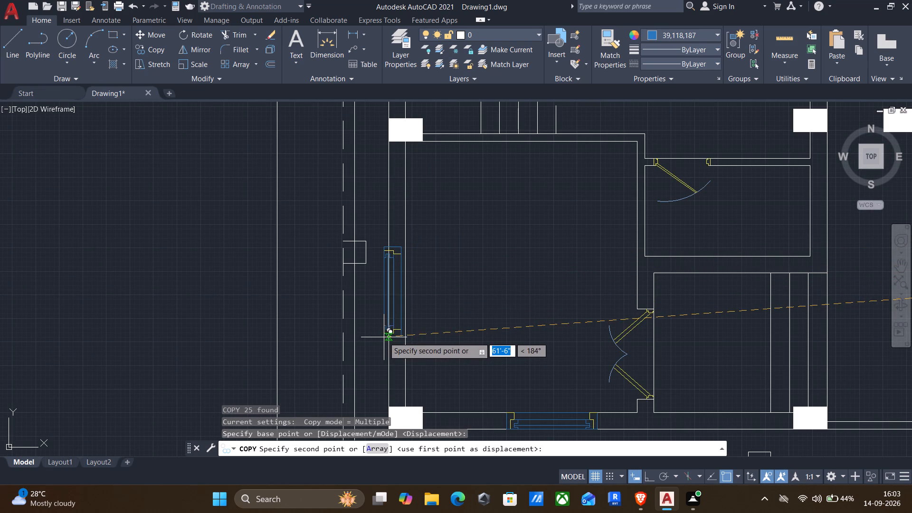
{"action": "scroll", "coordinate": [388, 337], "scroll_direction": "up", "scroll_amount": 3}
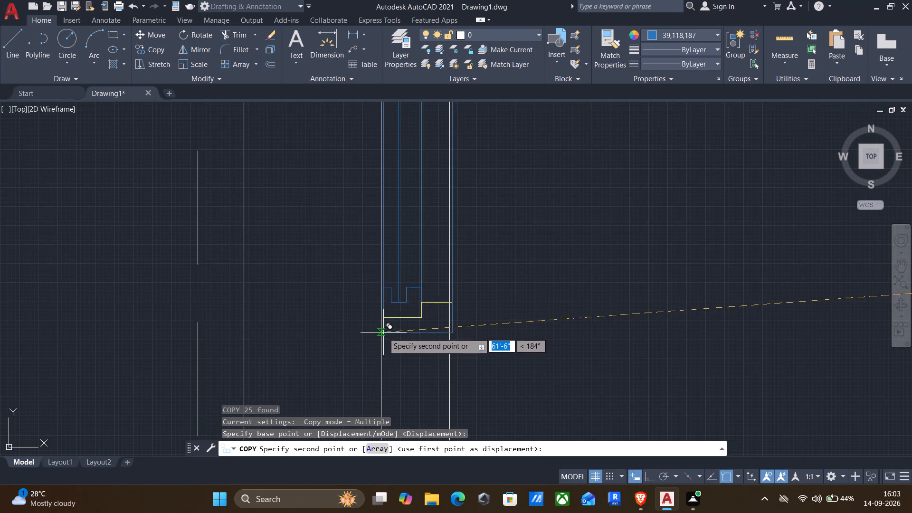
{"action": "scroll", "coordinate": [380, 335], "scroll_direction": "up", "scroll_amount": 4}
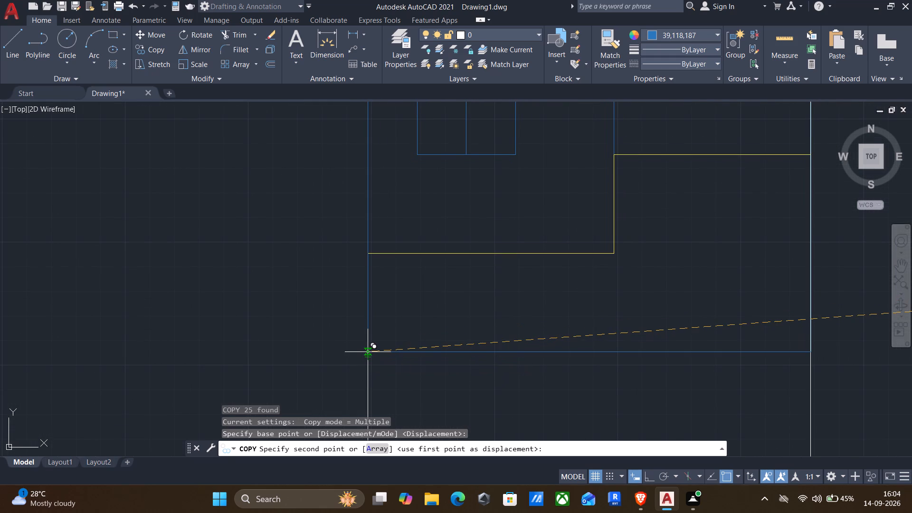
{"action": "scroll", "coordinate": [368, 352], "scroll_direction": "up", "scroll_amount": 4}
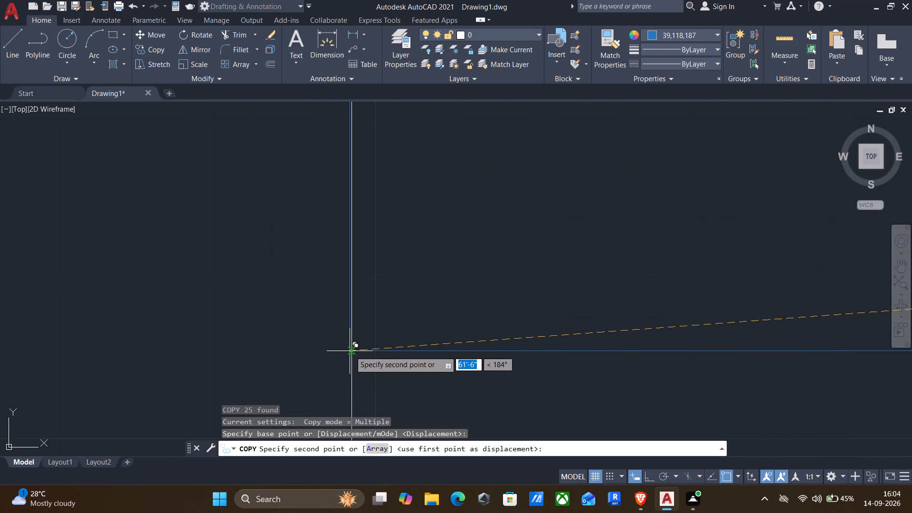
{"action": "left_click", "coordinate": [352, 351]}
Place another copy of the vertical symbol in the west wall beside the staircase, directly above the lower column, and finish copying.
{"action": "scroll", "coordinate": [358, 351], "scroll_direction": "down", "scroll_amount": 5}
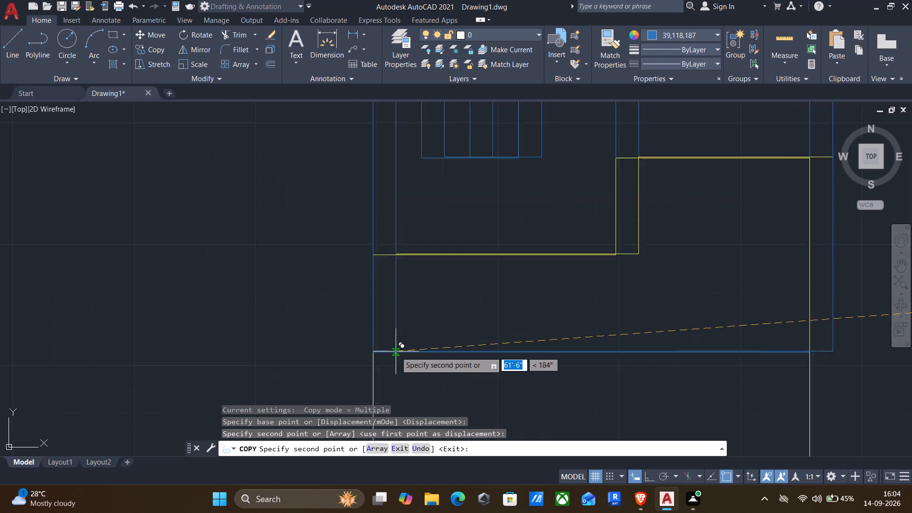
{"action": "scroll", "coordinate": [396, 351], "scroll_direction": "down", "scroll_amount": 5}
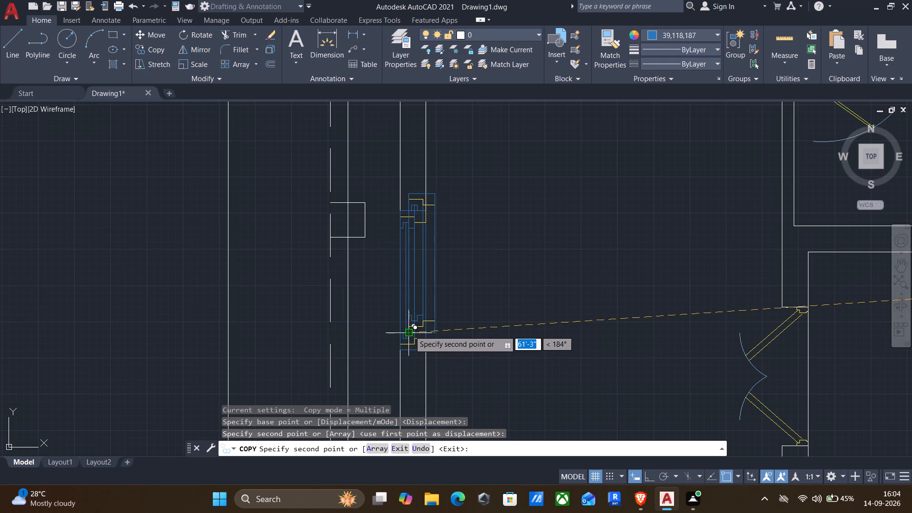
{"action": "scroll", "coordinate": [409, 331], "scroll_direction": "down", "scroll_amount": 2}
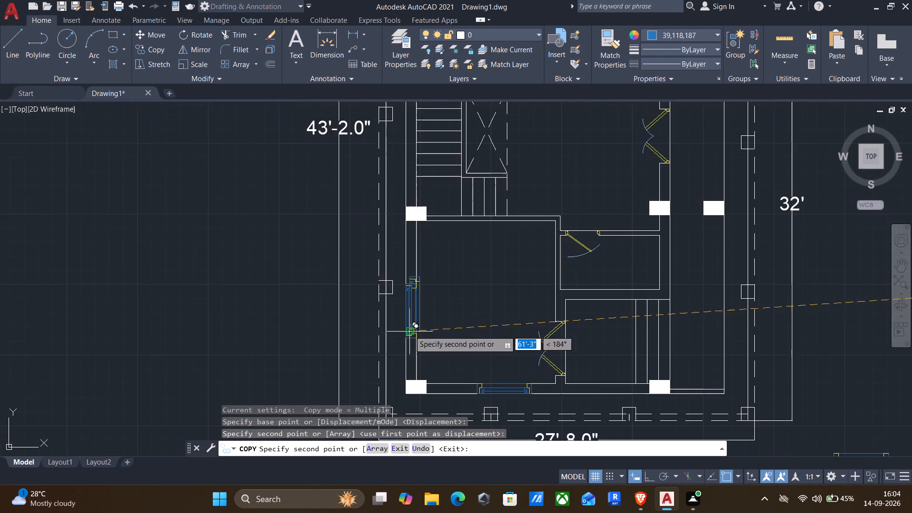
{"action": "middle_click_drag", "start_coordinate": [408, 341], "coordinate": [394, 387]}
{"action": "middle_click_drag", "start_coordinate": [391, 400], "coordinate": [386, 465]}
{"action": "scroll", "coordinate": [385, 319], "scroll_direction": "up", "scroll_amount": 4}
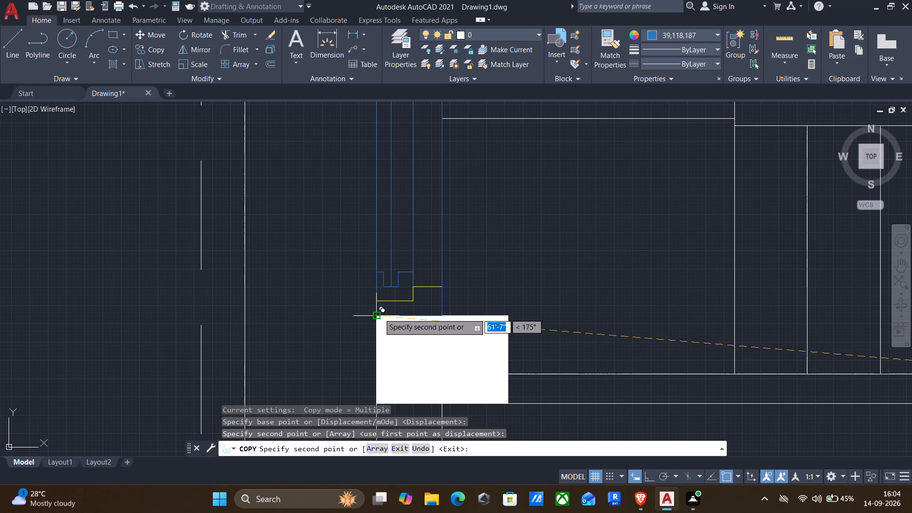
{"action": "left_click", "coordinate": [380, 313]}
{"action": "middle_click_drag", "start_coordinate": [376, 293], "coordinate": [378, 359]}
{"action": "scroll", "coordinate": [367, 339], "scroll_direction": "down", "scroll_amount": 2}
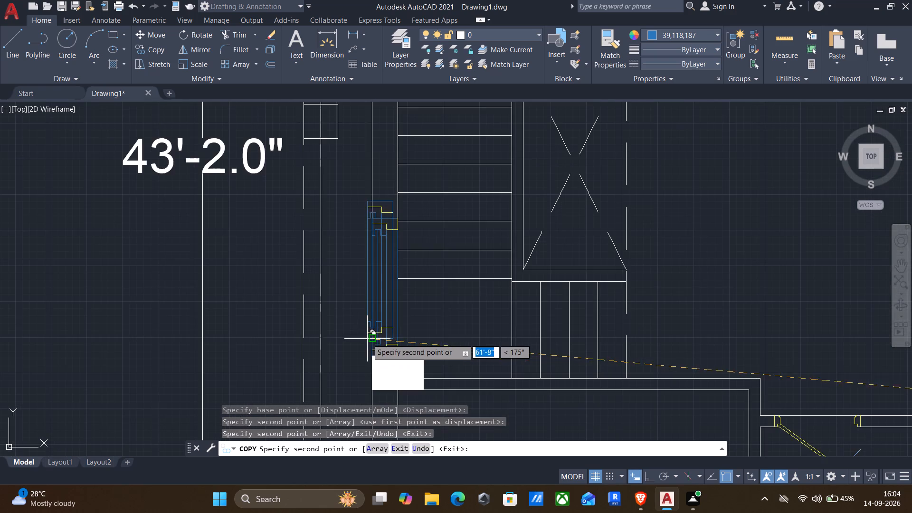
{"action": "scroll", "coordinate": [357, 267], "scroll_direction": "down", "scroll_amount": 2}
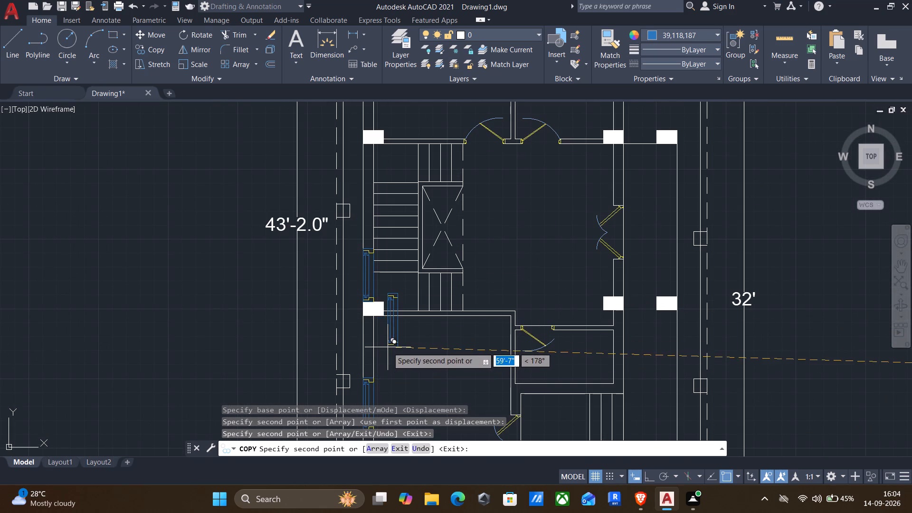
{"action": "key", "text": "Escape"}
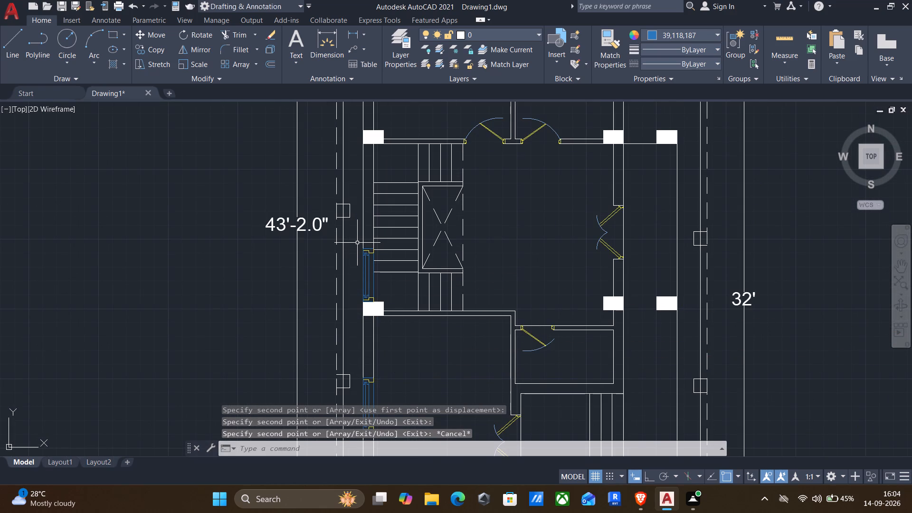
Copy the lower staircase window symbol straight up with Ortho on, its top corner against the underside of the upper west column.
{"action": "left_click", "coordinate": [356, 241]}
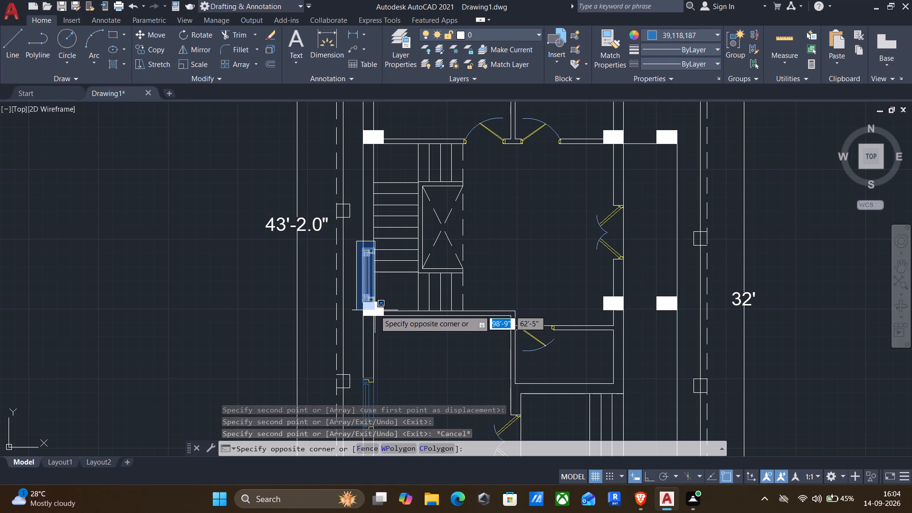
{"action": "left_click", "coordinate": [379, 307]}
{"action": "type", "text": "co"}
{"action": "key", "text": "Return"}
{"action": "scroll", "coordinate": [347, 233], "scroll_direction": "up", "scroll_amount": 3}
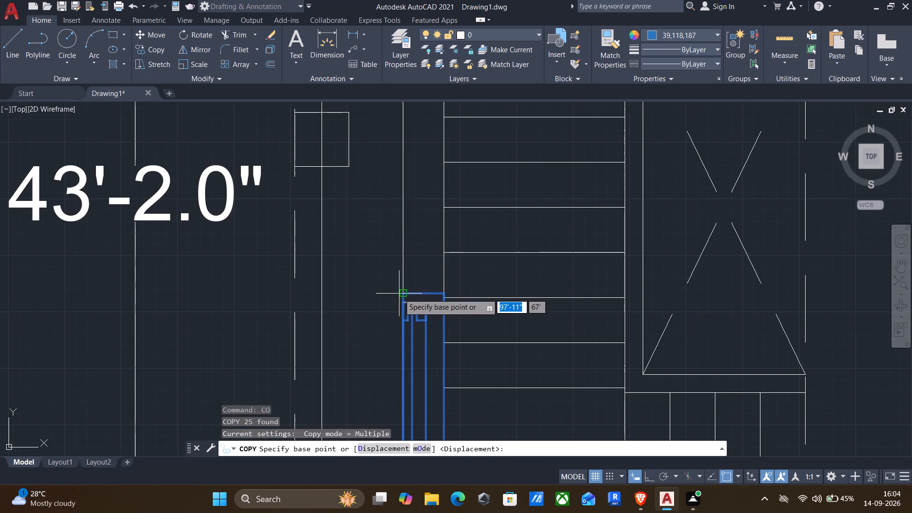
{"action": "left_click", "coordinate": [403, 292]}
{"action": "key", "text": "F8"}
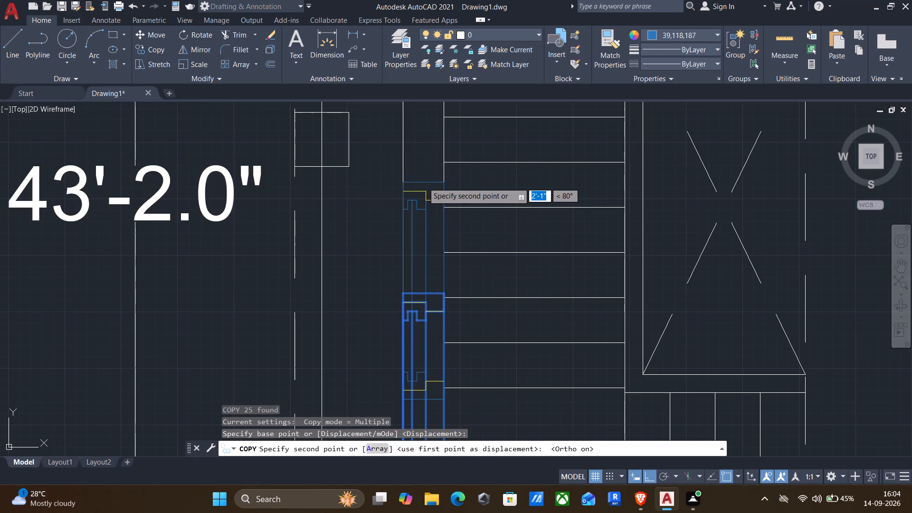
{"action": "middle_click_drag", "start_coordinate": [424, 177], "coordinate": [395, 405]}
{"action": "middle_click_drag", "start_coordinate": [361, 398], "coordinate": [367, 445]}
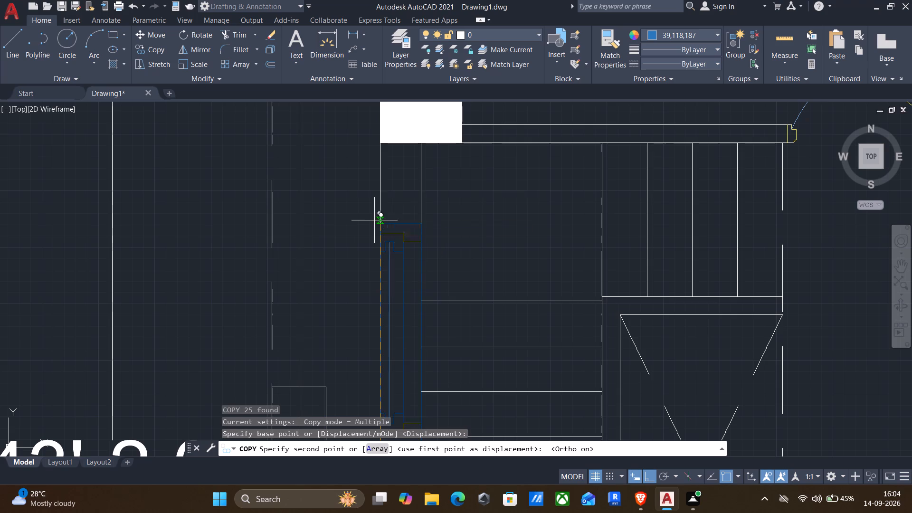
{"action": "left_click", "coordinate": [381, 145]}
Place another copy of the vertical symbol in the west wall of the northwest room, between its columns, and finish copying.
{"action": "scroll", "coordinate": [378, 160], "scroll_direction": "down", "scroll_amount": 2}
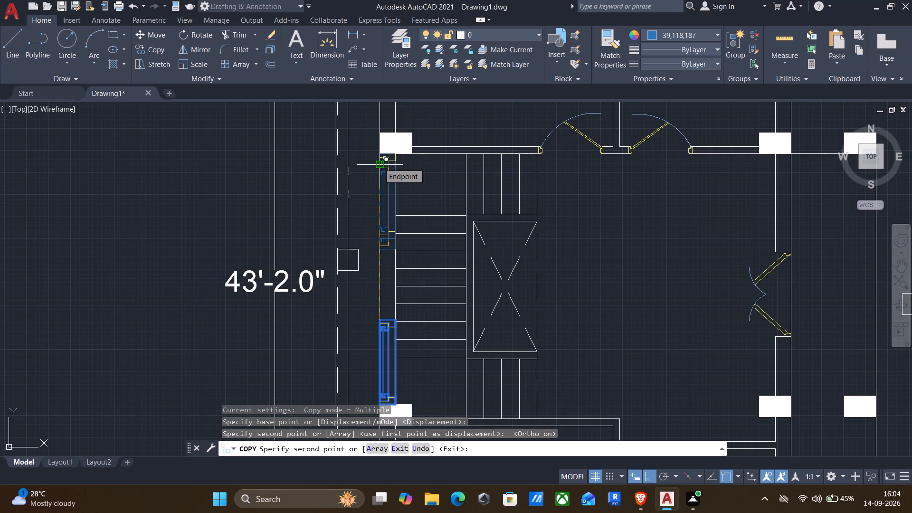
{"action": "middle_click_drag", "start_coordinate": [366, 194], "coordinate": [364, 218]}
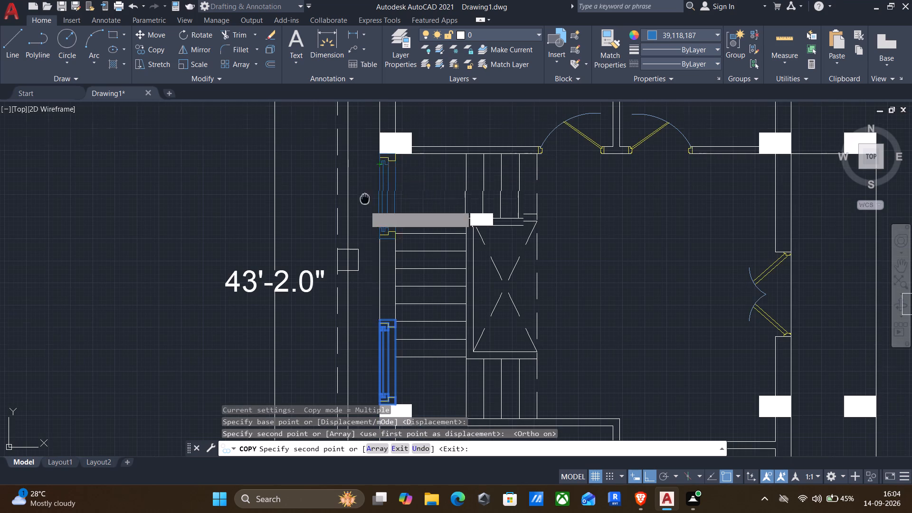
{"action": "middle_click_drag", "start_coordinate": [364, 218], "coordinate": [375, 400]}
{"action": "scroll", "coordinate": [355, 315], "scroll_direction": "down", "scroll_amount": 1}
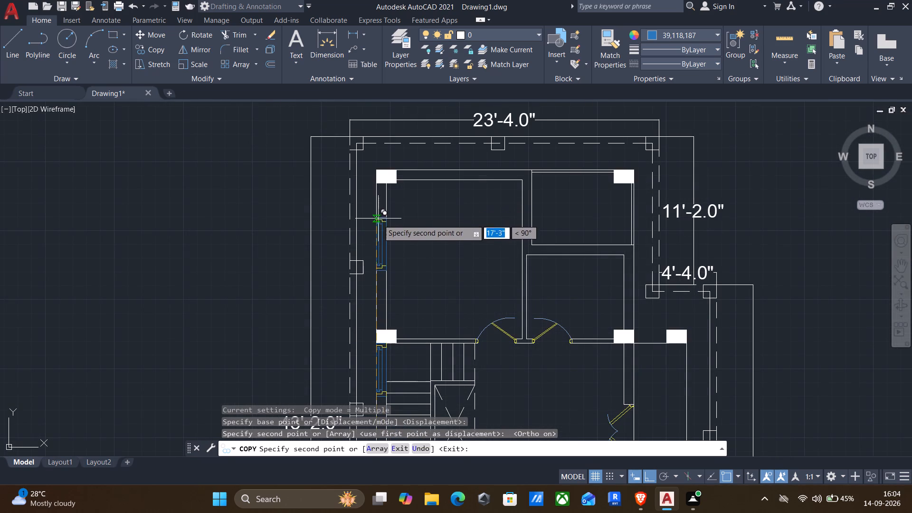
{"action": "scroll", "coordinate": [378, 224], "scroll_direction": "up", "scroll_amount": 3}
{"action": "scroll", "coordinate": [361, 227], "scroll_direction": "down", "scroll_amount": 2}
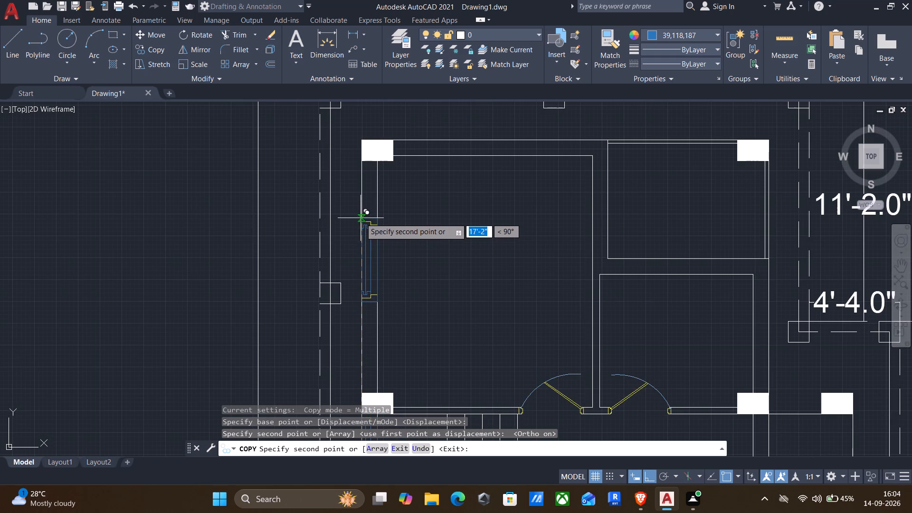
{"action": "scroll", "coordinate": [361, 218], "scroll_direction": "up", "scroll_amount": 3}
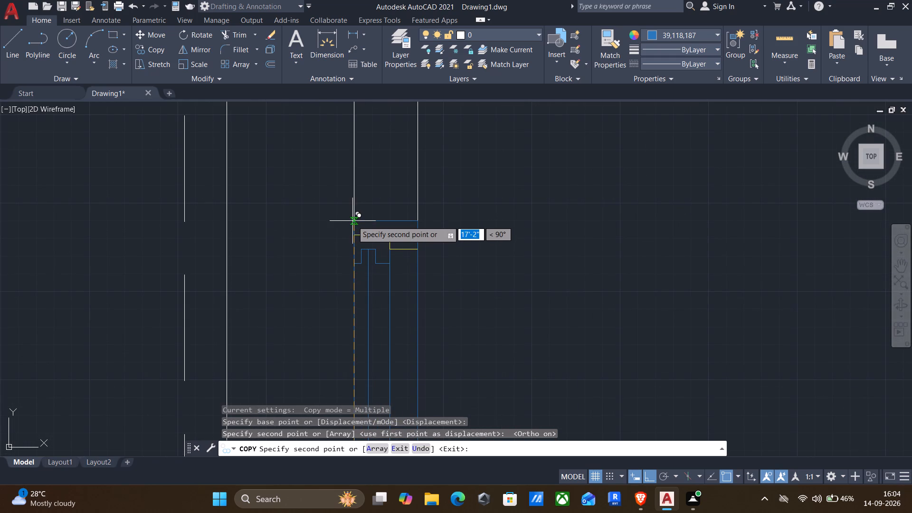
{"action": "left_click", "coordinate": [352, 221]}
{"action": "scroll", "coordinate": [352, 221], "scroll_direction": "down", "scroll_amount": 3}
{"action": "key", "text": "Escape"}
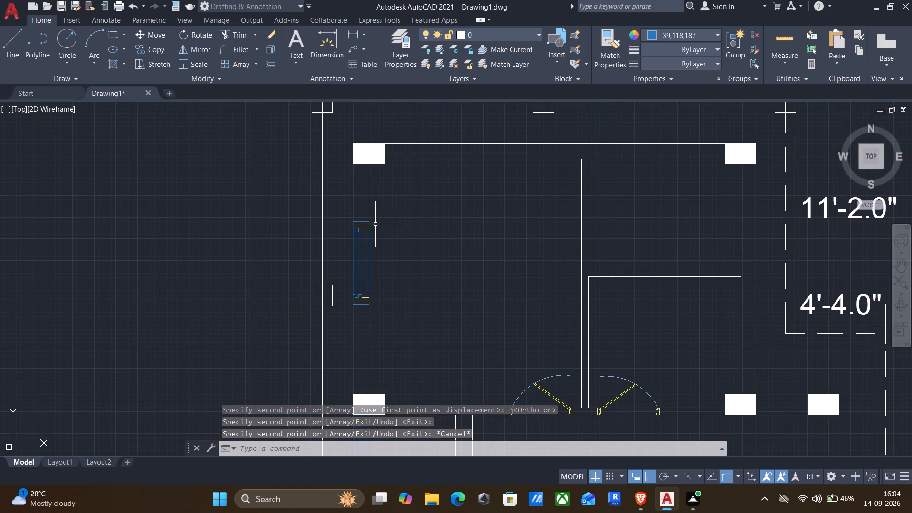
Copy the northern horizontal 4' symbol by its northwest corner onto the outer line of the northwest room's north wall, with Ortho off.
{"action": "scroll", "coordinate": [389, 255], "scroll_direction": "down", "scroll_amount": 2}
{"action": "middle_click_drag", "start_coordinate": [401, 271], "coordinate": [399, 161]}
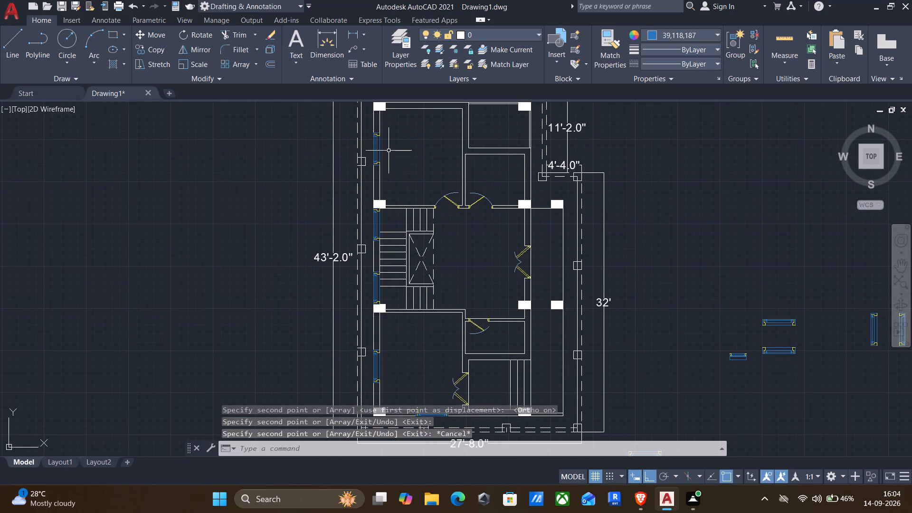
{"action": "scroll", "coordinate": [365, 145], "scroll_direction": "up", "scroll_amount": 3}
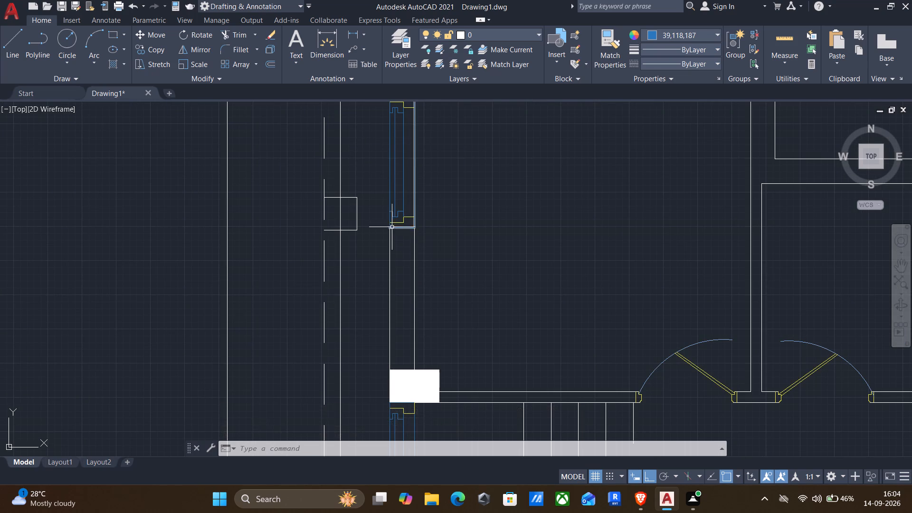
{"action": "scroll", "coordinate": [389, 223], "scroll_direction": "down", "scroll_amount": 3}
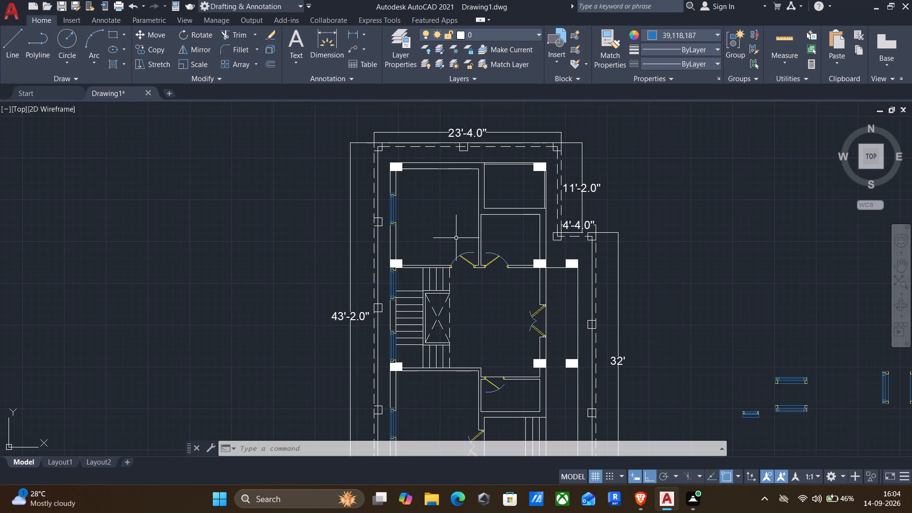
{"action": "scroll", "coordinate": [604, 268], "scroll_direction": "down", "scroll_amount": 1}
{"action": "scroll", "coordinate": [745, 366], "scroll_direction": "up", "scroll_amount": 4}
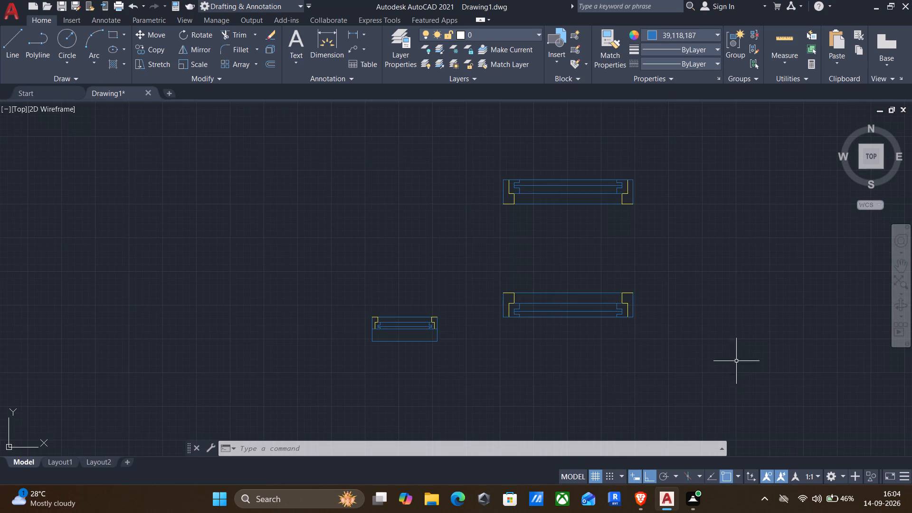
{"action": "left_click_drag", "start_coordinate": [458, 113], "coordinate": [512, 174]}
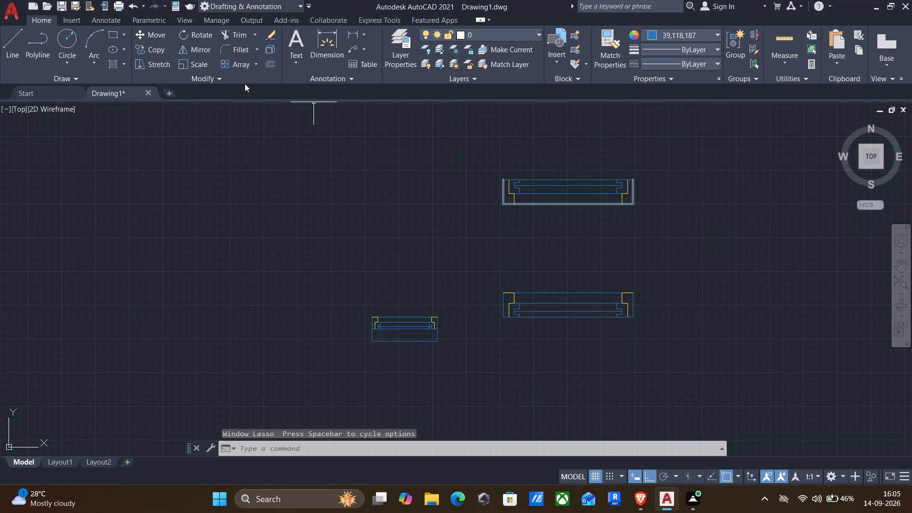
{"action": "left_click", "coordinate": [453, 142]}
{"action": "left_click", "coordinate": [685, 230]}
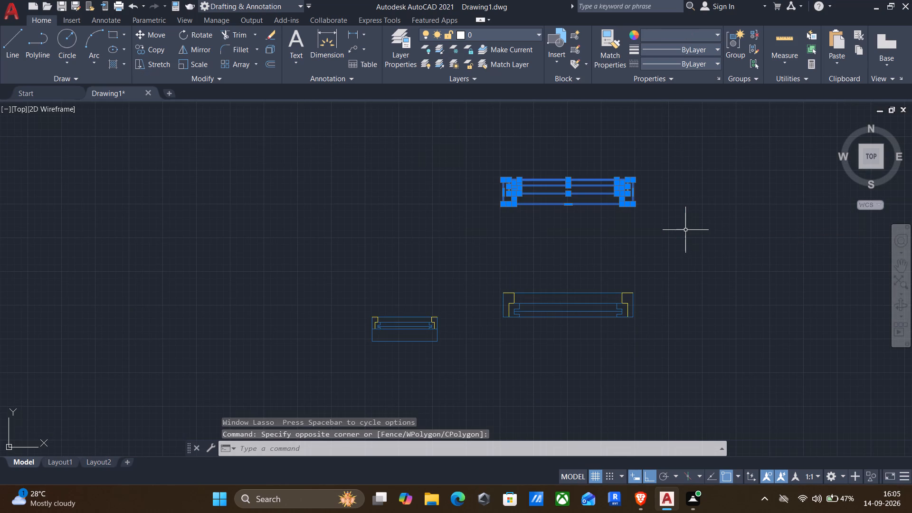
{"action": "key", "text": "c"}
{"action": "key", "text": "o"}
{"action": "key", "text": "Return"}
{"action": "scroll", "coordinate": [532, 173], "scroll_direction": "up", "scroll_amount": 2}
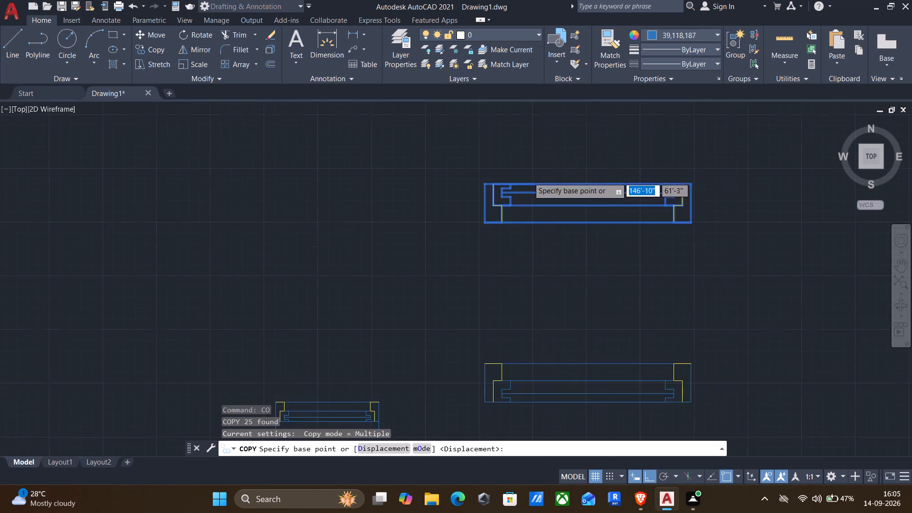
{"action": "left_click", "coordinate": [457, 189]}
{"action": "scroll", "coordinate": [446, 189], "scroll_direction": "down", "scroll_amount": 3}
{"action": "middle_click_drag", "start_coordinate": [417, 193], "coordinate": [418, 193]}
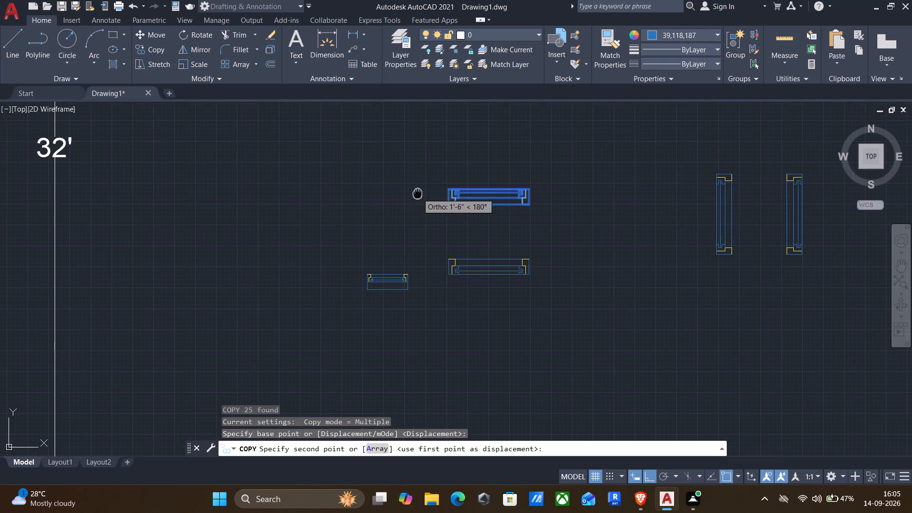
{"action": "middle_click_drag", "start_coordinate": [418, 193], "coordinate": [747, 352]}
{"action": "key", "text": "F8"}
{"action": "scroll", "coordinate": [532, 218], "scroll_direction": "down", "scroll_amount": 1}
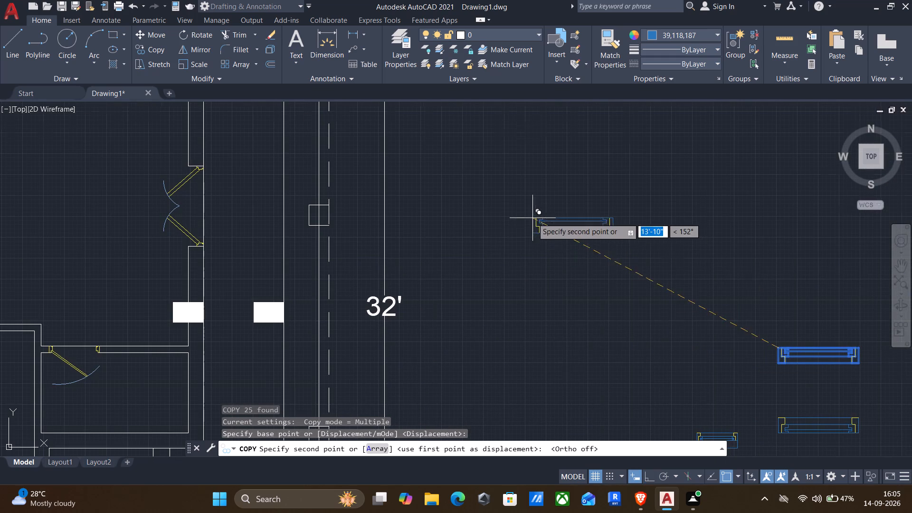
{"action": "middle_click_drag", "start_coordinate": [542, 243], "coordinate": [772, 420]}
{"action": "middle_click_drag", "start_coordinate": [529, 233], "coordinate": [708, 323]}
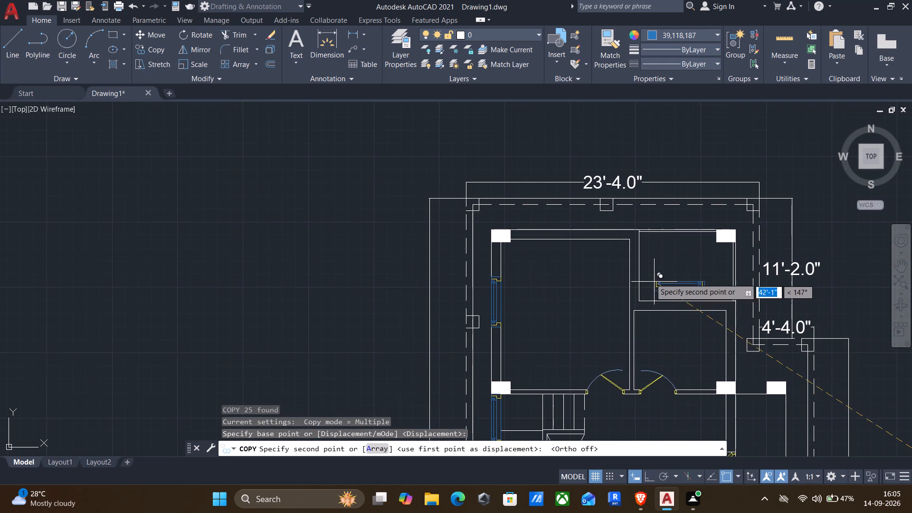
{"action": "scroll", "coordinate": [552, 236], "scroll_direction": "up", "scroll_amount": 5}
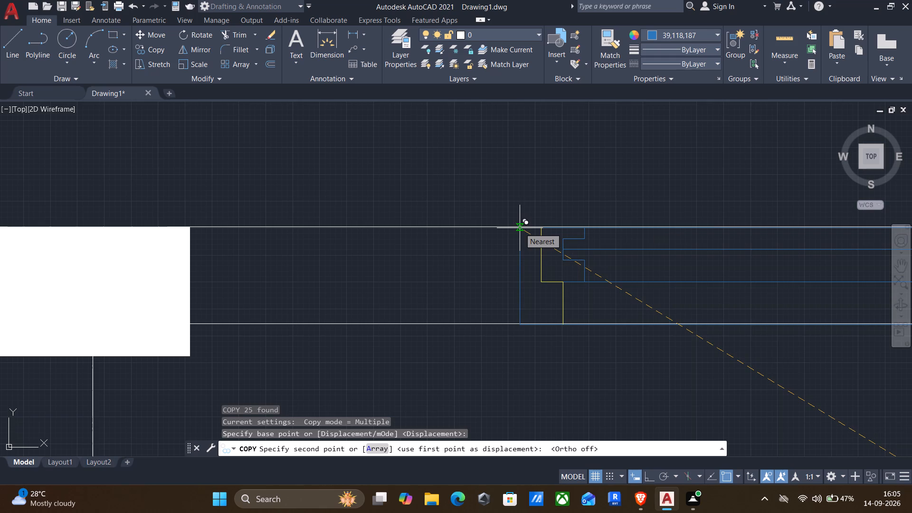
{"action": "scroll", "coordinate": [520, 228], "scroll_direction": "up", "scroll_amount": 3}
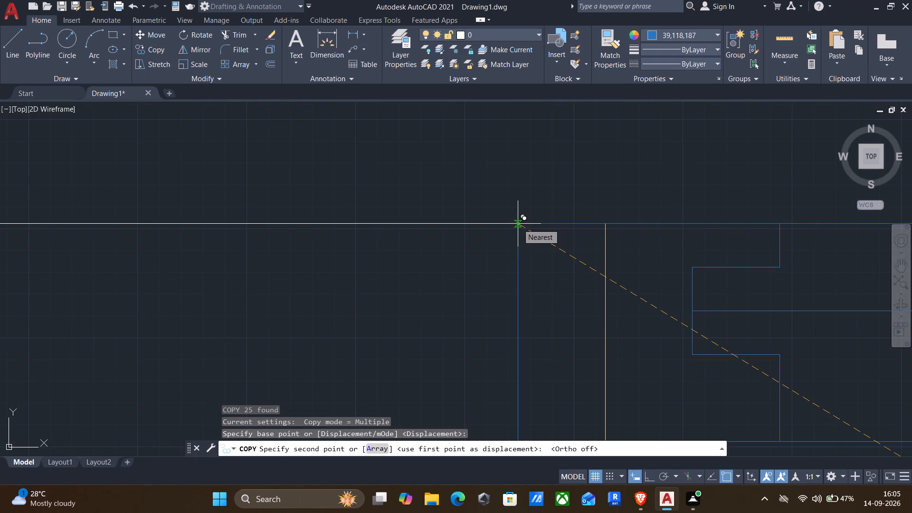
{"action": "left_click", "coordinate": [518, 224]}
Look over the plan's northern and southern rooms for further horizontal window positions, and finish copying.
{"action": "scroll", "coordinate": [522, 228], "scroll_direction": "down", "scroll_amount": 2}
{"action": "middle_click_drag", "start_coordinate": [582, 280], "coordinate": [180, 236]}
{"action": "scroll", "coordinate": [174, 229], "scroll_direction": "down", "scroll_amount": 4}
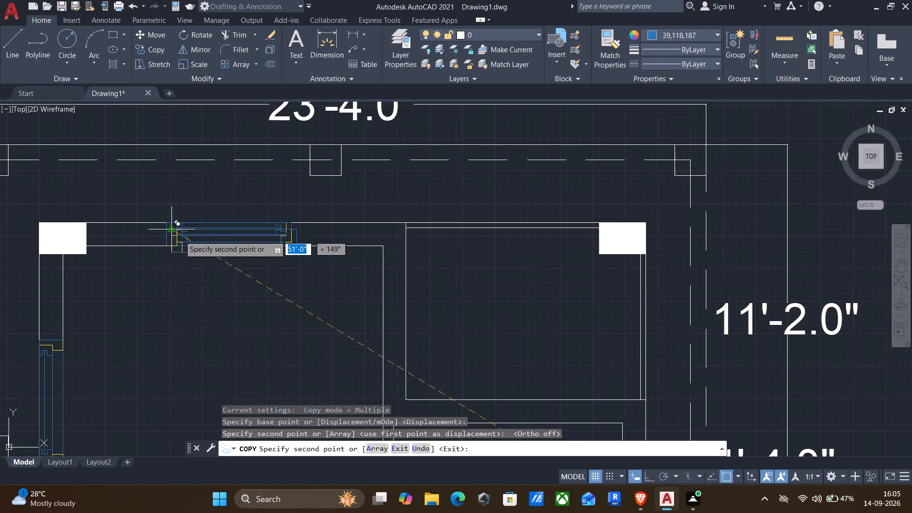
{"action": "middle_click_drag", "start_coordinate": [348, 301], "coordinate": [356, 267]}
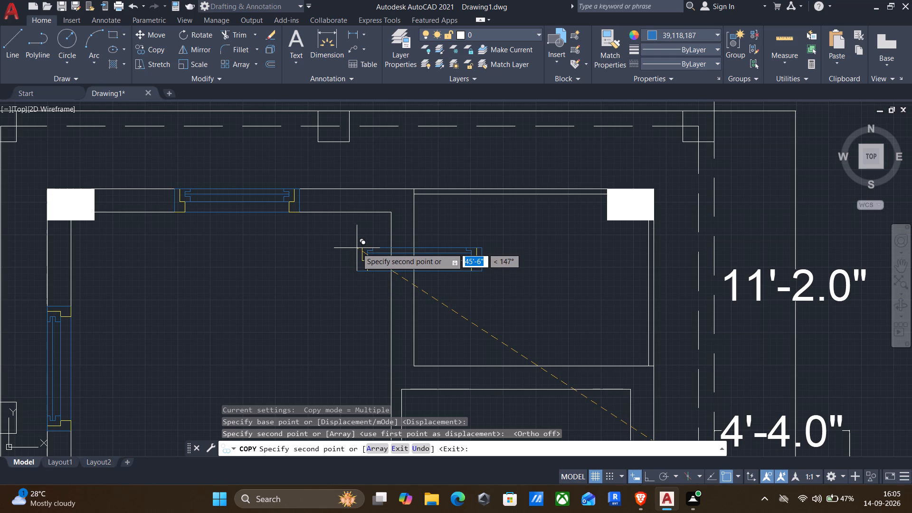
{"action": "scroll", "coordinate": [357, 248], "scroll_direction": "down", "scroll_amount": 3}
{"action": "middle_click_drag", "start_coordinate": [357, 250], "coordinate": [420, 122]}
{"action": "middle_click_drag", "start_coordinate": [425, 310], "coordinate": [435, 297]}
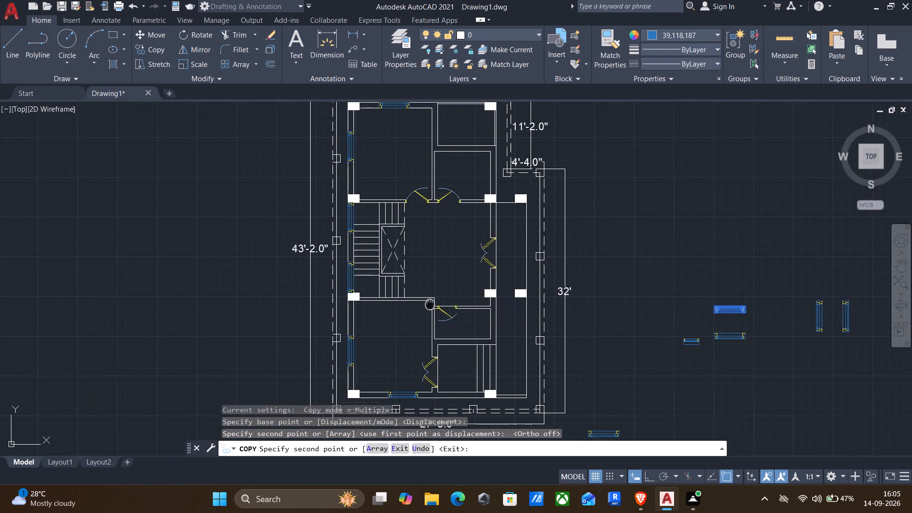
{"action": "middle_click_drag", "start_coordinate": [435, 297], "coordinate": [448, 242]}
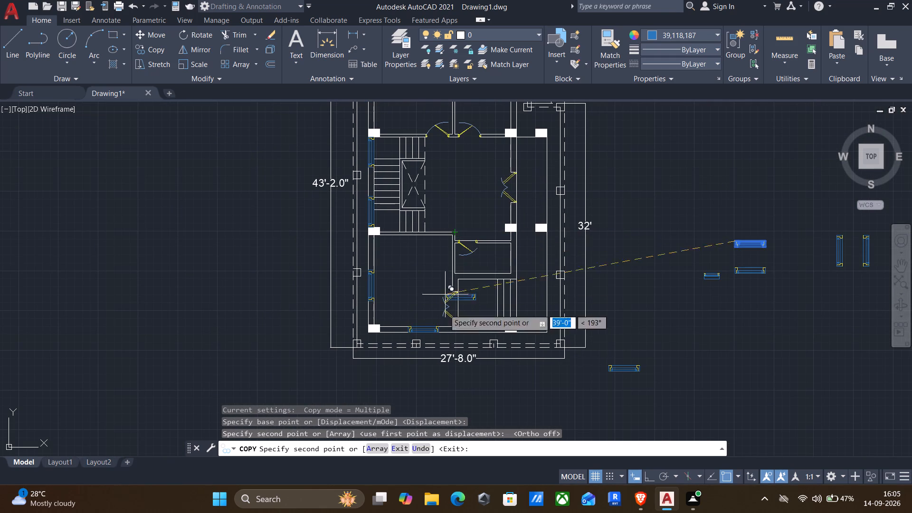
{"action": "middle_click_drag", "start_coordinate": [367, 171], "coordinate": [389, 343]}
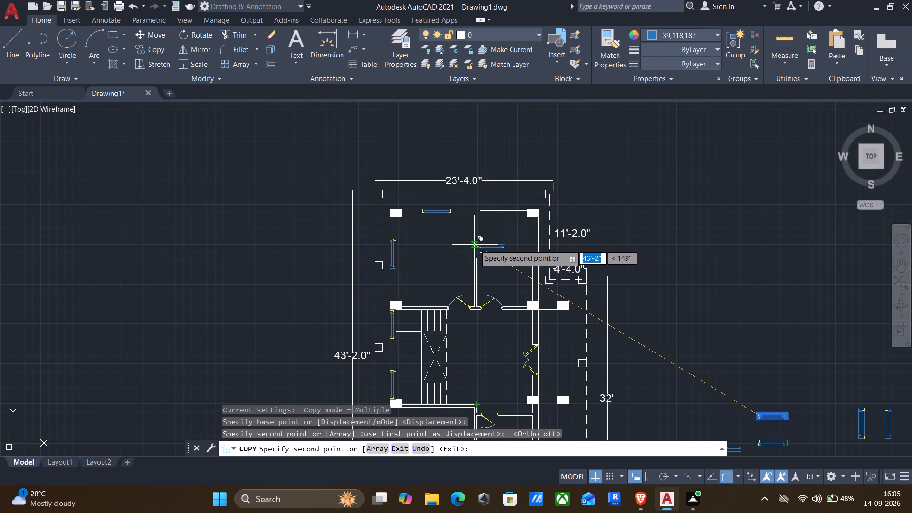
{"action": "scroll", "coordinate": [475, 245], "scroll_direction": "up", "scroll_amount": 3}
{"action": "scroll", "coordinate": [468, 225], "scroll_direction": "down", "scroll_amount": 3}
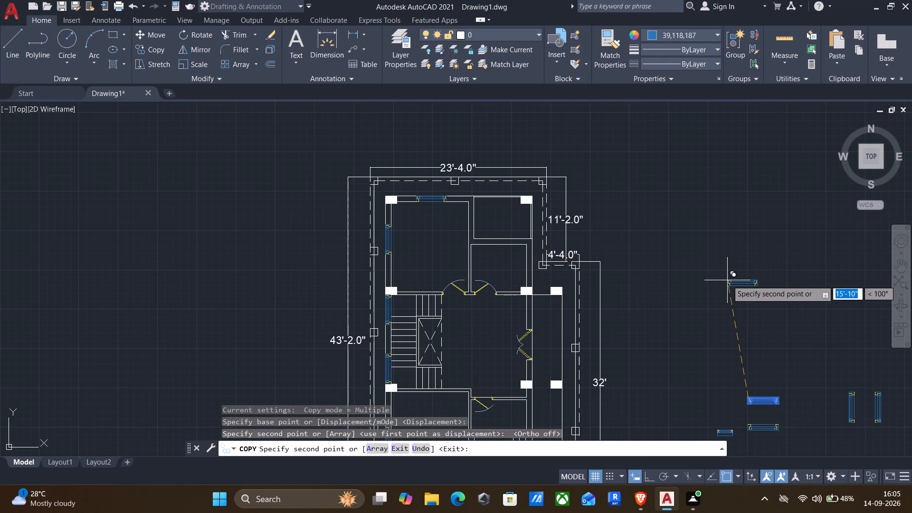
{"action": "key", "text": "Escape"}
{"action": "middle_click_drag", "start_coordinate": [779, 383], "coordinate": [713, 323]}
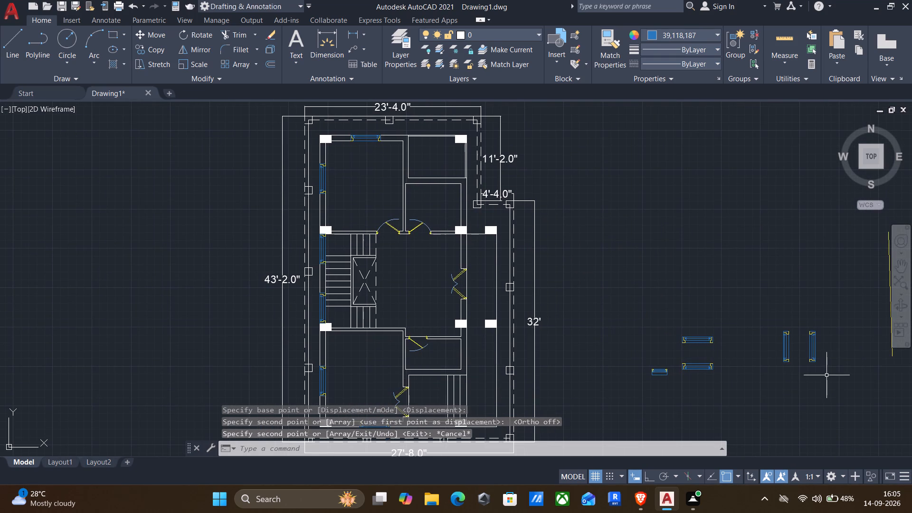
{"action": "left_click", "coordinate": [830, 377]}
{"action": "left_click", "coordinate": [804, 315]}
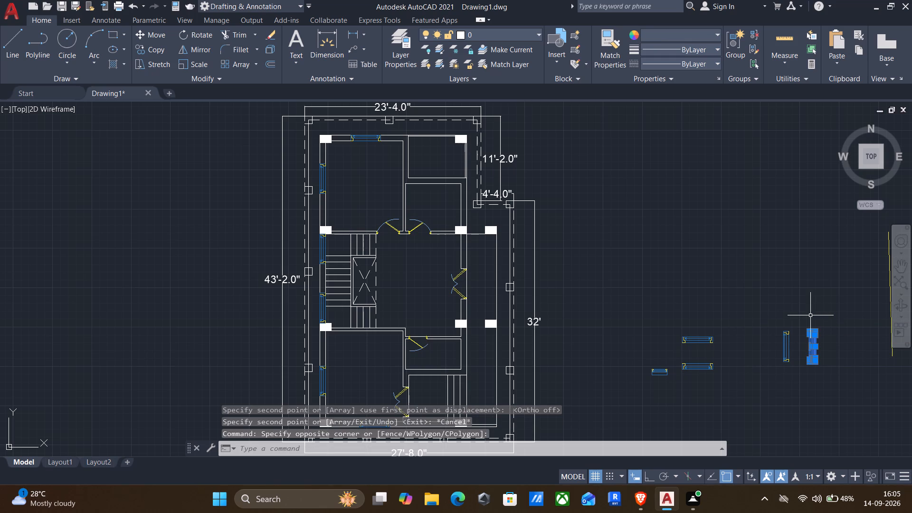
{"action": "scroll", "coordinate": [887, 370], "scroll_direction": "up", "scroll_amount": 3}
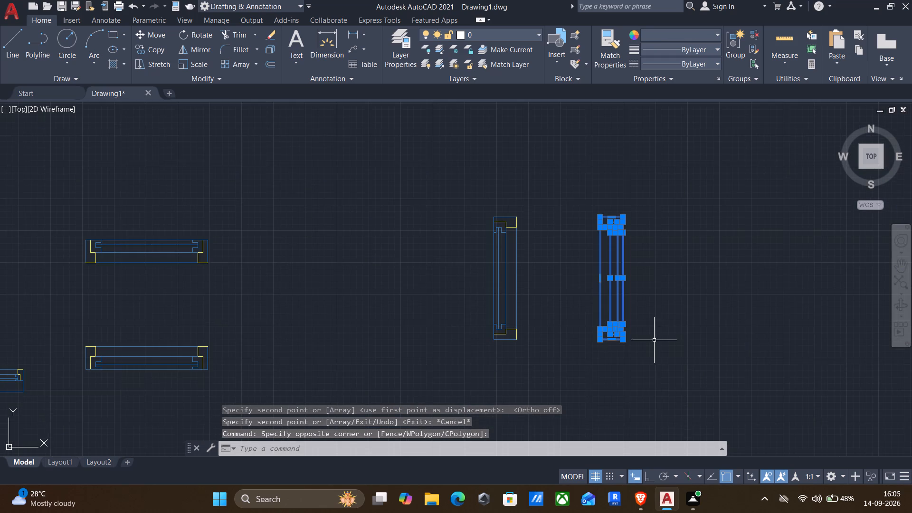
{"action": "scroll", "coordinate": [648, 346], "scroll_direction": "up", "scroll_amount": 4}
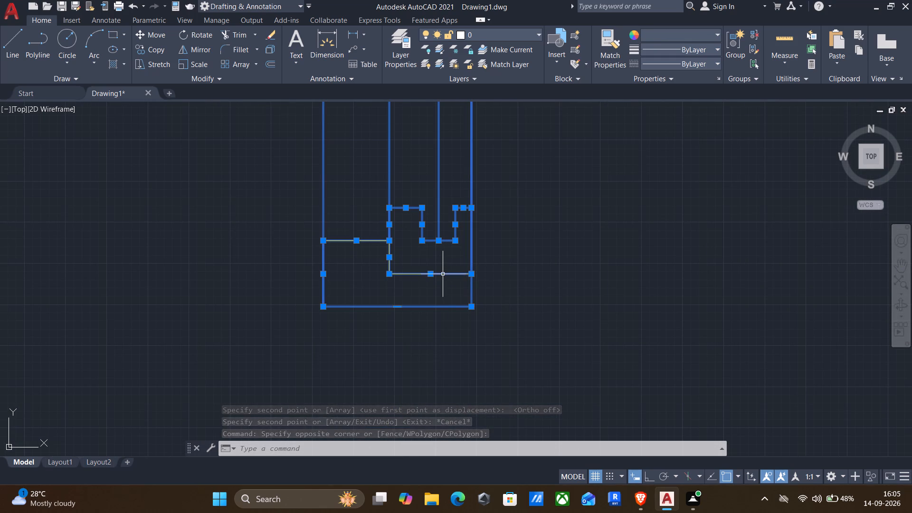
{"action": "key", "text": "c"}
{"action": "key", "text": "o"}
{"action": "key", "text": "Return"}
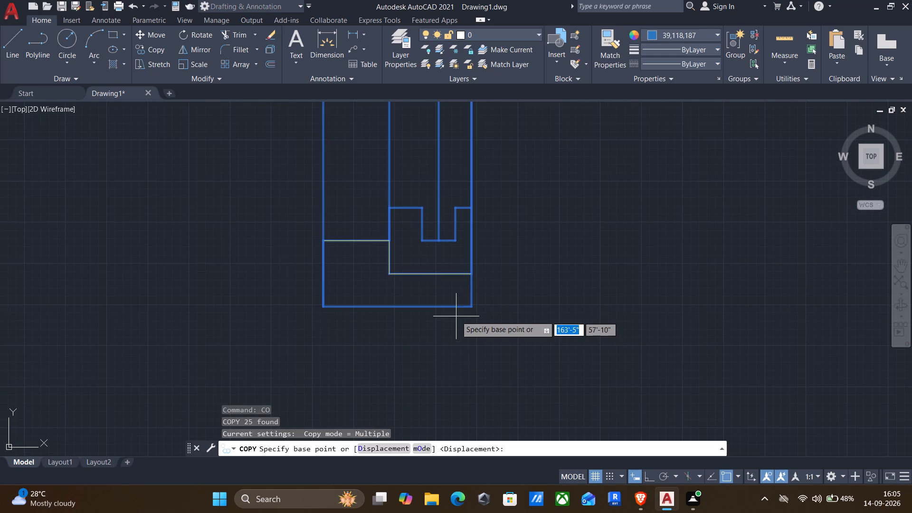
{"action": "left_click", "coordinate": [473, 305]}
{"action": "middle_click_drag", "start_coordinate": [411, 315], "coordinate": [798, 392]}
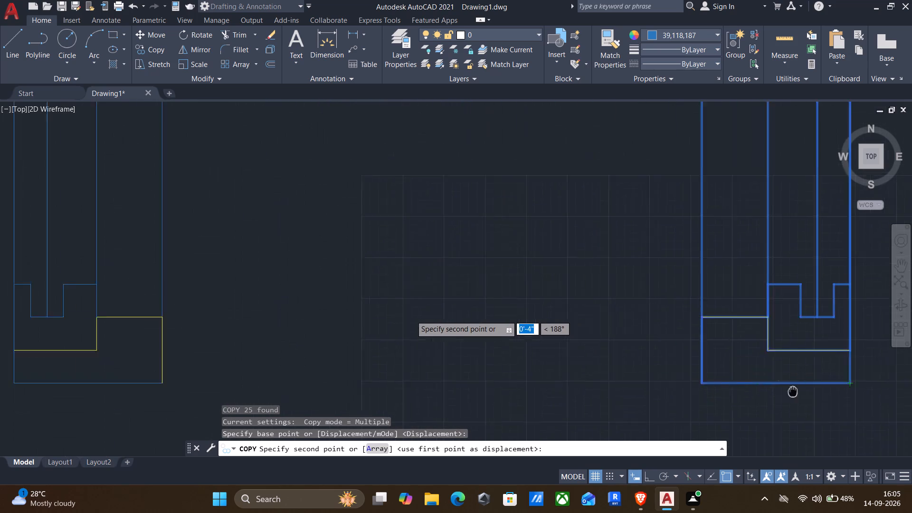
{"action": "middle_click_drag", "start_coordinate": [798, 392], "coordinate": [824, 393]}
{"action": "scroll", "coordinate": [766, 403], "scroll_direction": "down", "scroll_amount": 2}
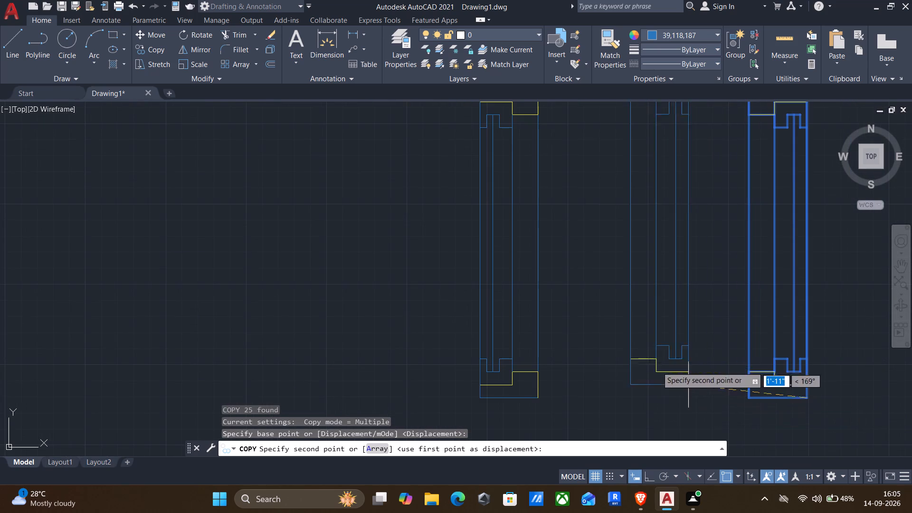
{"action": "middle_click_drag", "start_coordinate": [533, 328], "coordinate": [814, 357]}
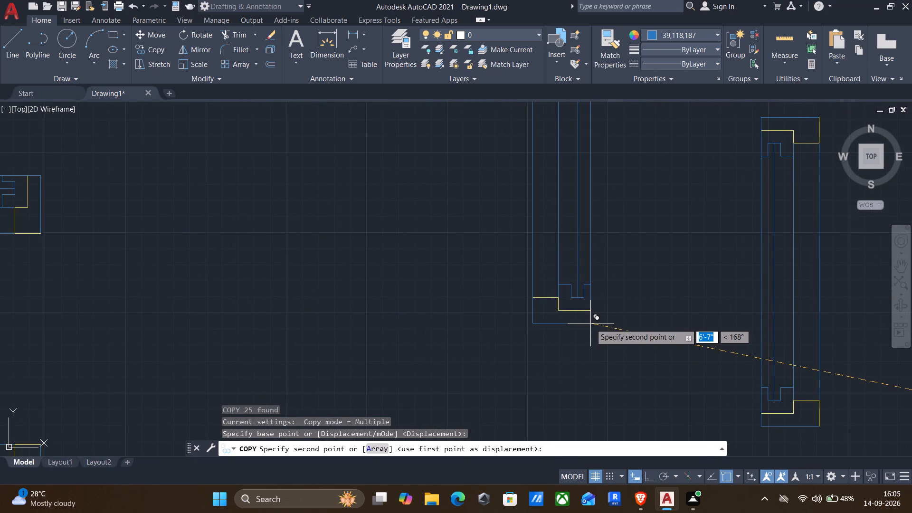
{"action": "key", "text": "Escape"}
Copy the western vertical 4' symbol by its southeast corner to the northeast room's inner southwest corner, in the wall shared with the northwest room.
{"action": "scroll", "coordinate": [598, 337], "scroll_direction": "down", "scroll_amount": 2}
{"action": "left_click", "coordinate": [713, 387]}
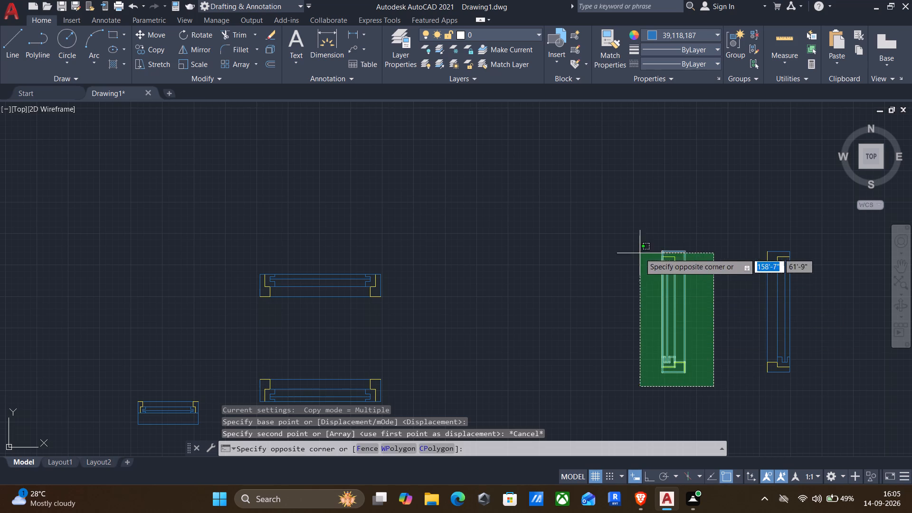
{"action": "left_click", "coordinate": [634, 232]}
{"action": "key", "text": "c"}
{"action": "key", "text": "o"}
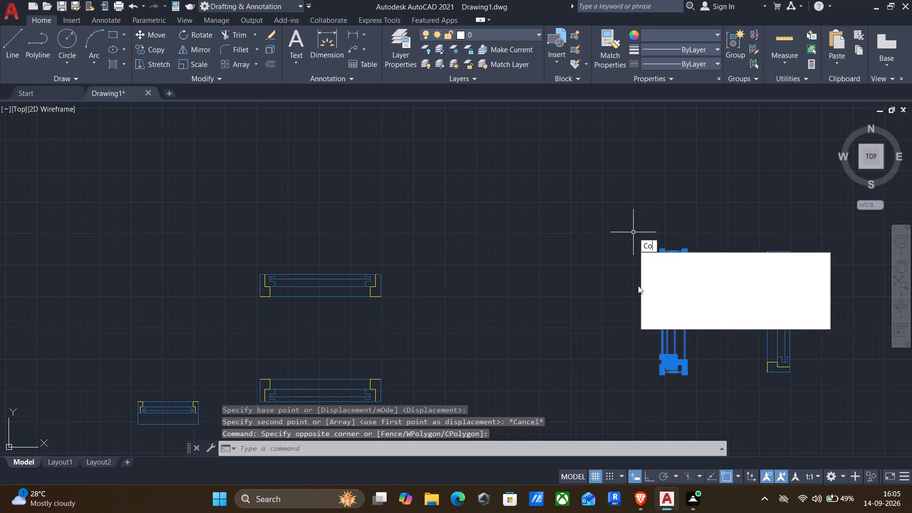
{"action": "key", "text": "Return"}
{"action": "left_click", "coordinate": [684, 377]}
{"action": "scroll", "coordinate": [586, 334], "scroll_direction": "down", "scroll_amount": 2}
{"action": "middle_click_drag", "start_coordinate": [589, 333], "coordinate": [872, 370]}
{"action": "middle_click_drag", "start_coordinate": [444, 247], "coordinate": [544, 305]}
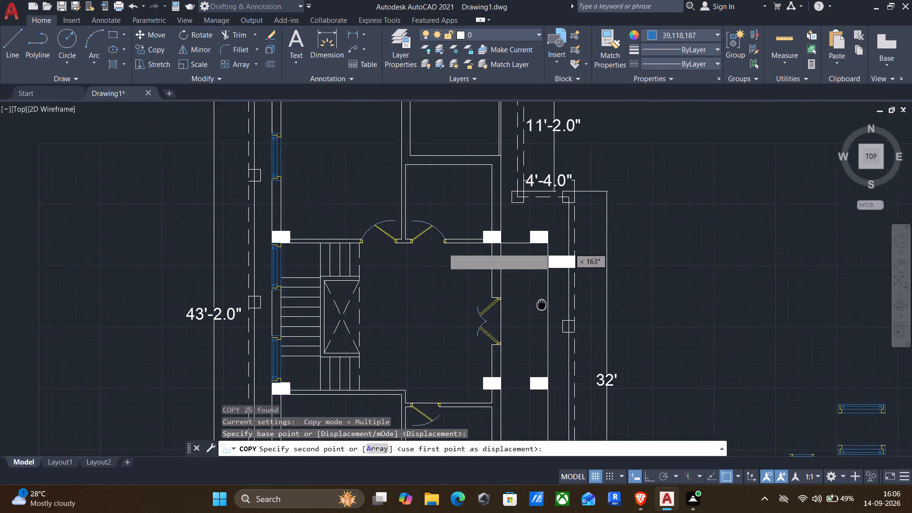
{"action": "middle_click_drag", "start_coordinate": [544, 305], "coordinate": [549, 308]}
{"action": "middle_click_drag", "start_coordinate": [531, 237], "coordinate": [620, 370]}
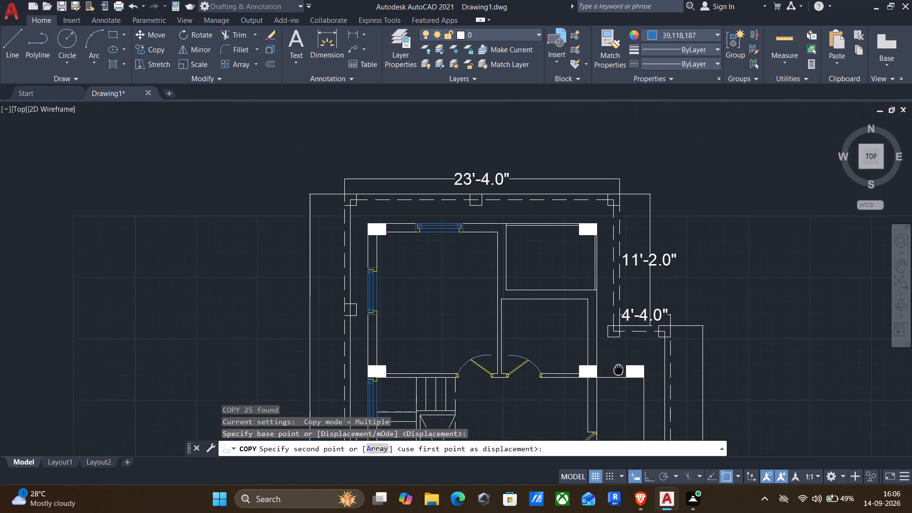
{"action": "middle_click_drag", "start_coordinate": [620, 370], "coordinate": [622, 373]}
{"action": "scroll", "coordinate": [497, 297], "scroll_direction": "up", "scroll_amount": 3}
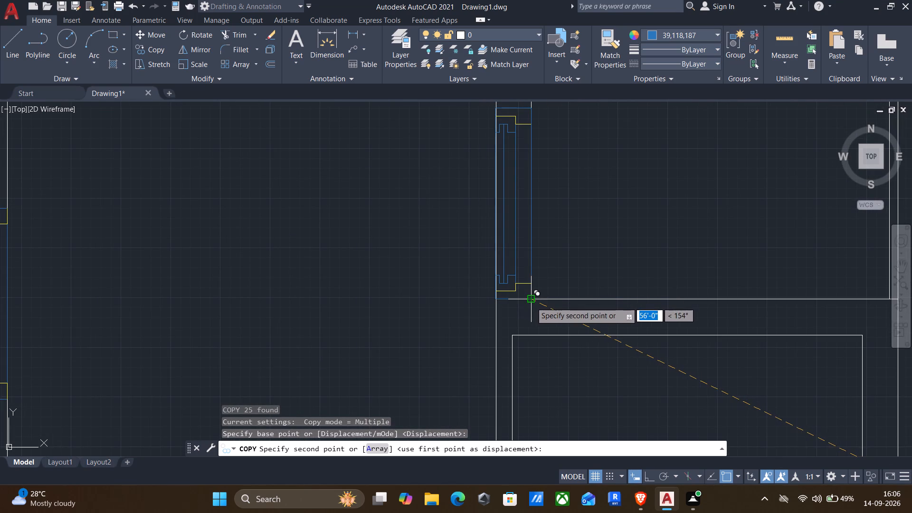
{"action": "left_click", "coordinate": [531, 302]}
Place another copy of the vertical 4' symbol on the outer east wall line of the room south of the northeast room, just above its column.
{"action": "scroll", "coordinate": [531, 302], "scroll_direction": "down", "scroll_amount": 2}
{"action": "middle_click_drag", "start_coordinate": [568, 348], "coordinate": [570, 314]}
{"action": "scroll", "coordinate": [571, 304], "scroll_direction": "down", "scroll_amount": 2}
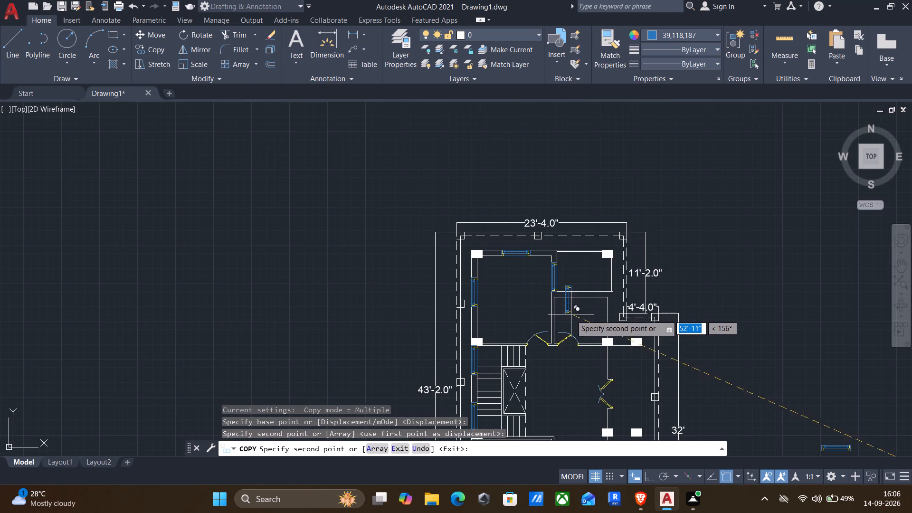
{"action": "middle_click_drag", "start_coordinate": [571, 316], "coordinate": [570, 286]}
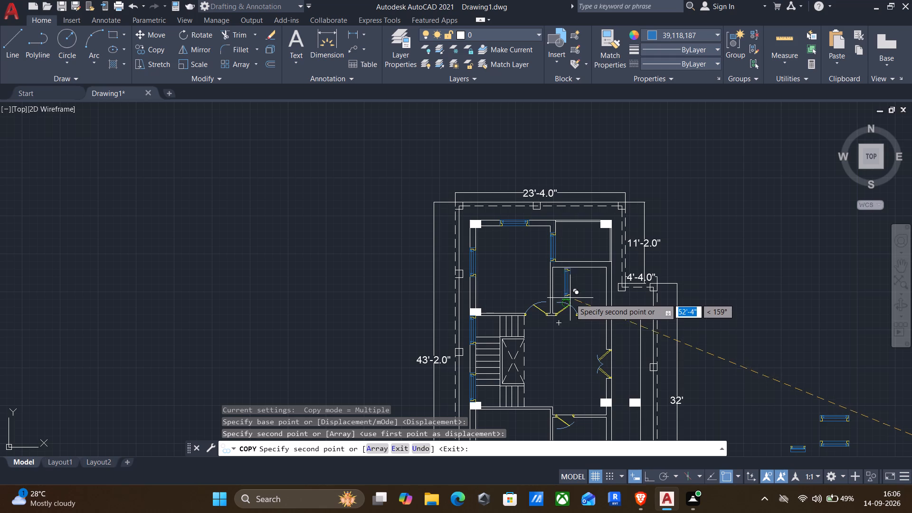
{"action": "middle_click_drag", "start_coordinate": [587, 335], "coordinate": [587, 334]}
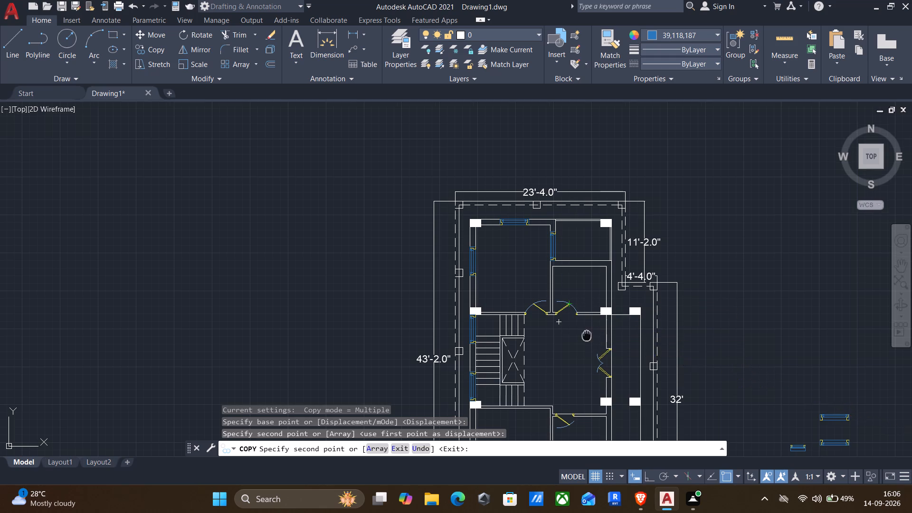
{"action": "middle_click_drag", "start_coordinate": [587, 334], "coordinate": [504, 288]}
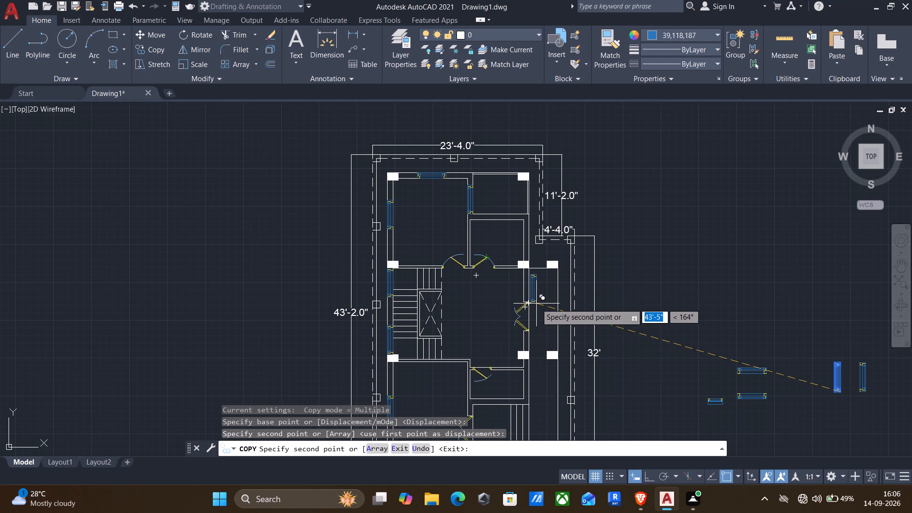
{"action": "scroll", "coordinate": [536, 304], "scroll_direction": "up", "scroll_amount": 3}
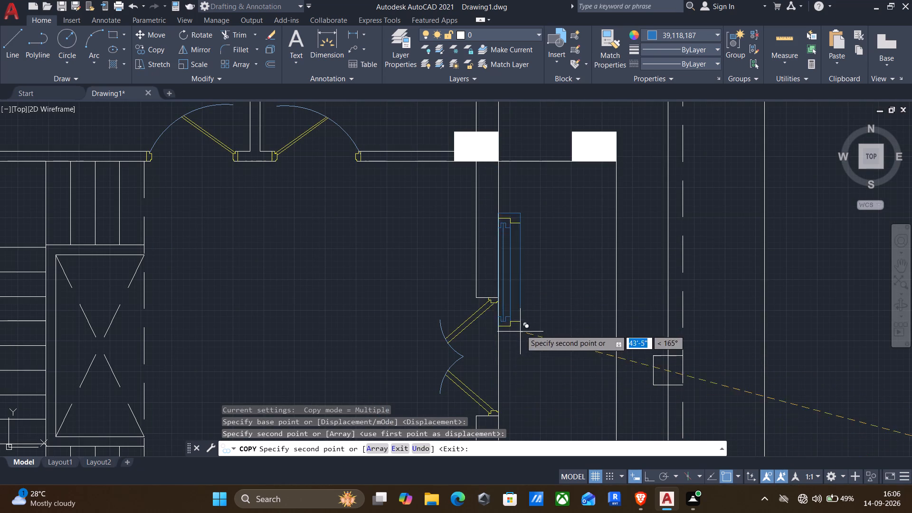
{"action": "middle_click_drag", "start_coordinate": [521, 328], "coordinate": [611, 512]}
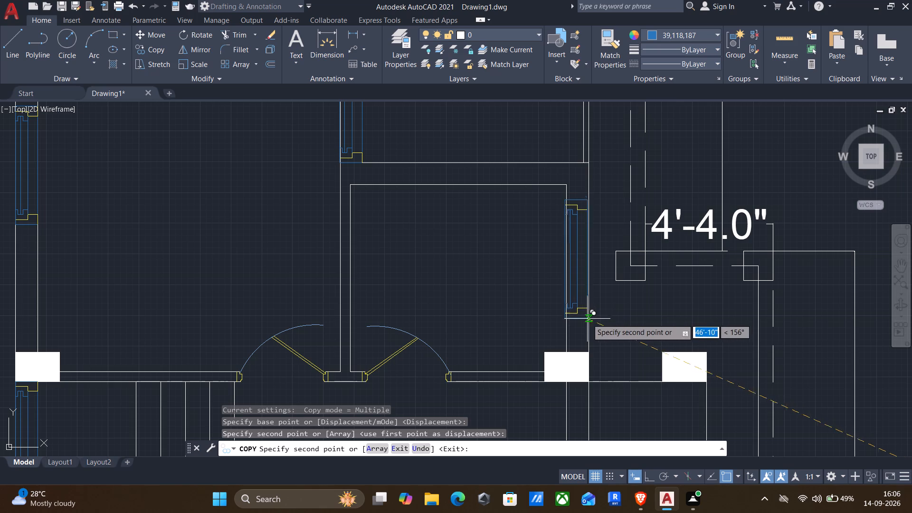
{"action": "scroll", "coordinate": [588, 341], "scroll_direction": "up", "scroll_amount": 3}
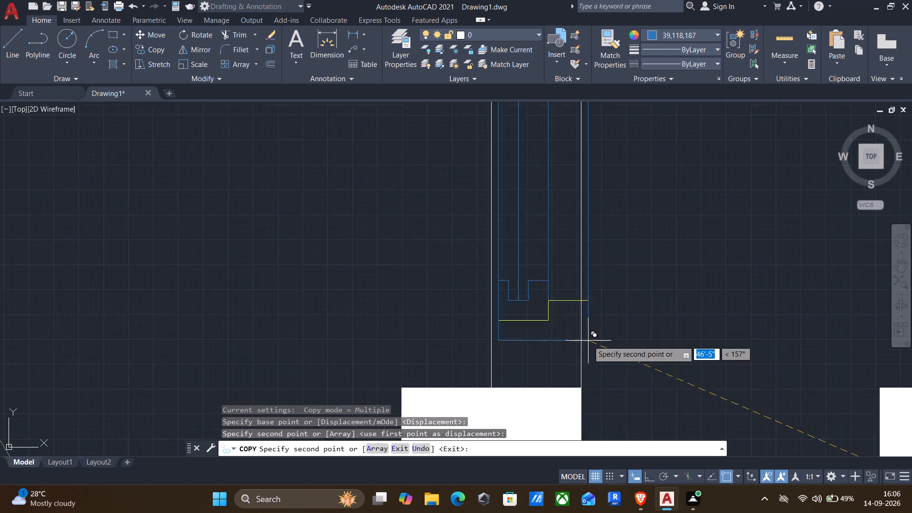
{"action": "scroll", "coordinate": [588, 341], "scroll_direction": "up", "scroll_amount": 1}
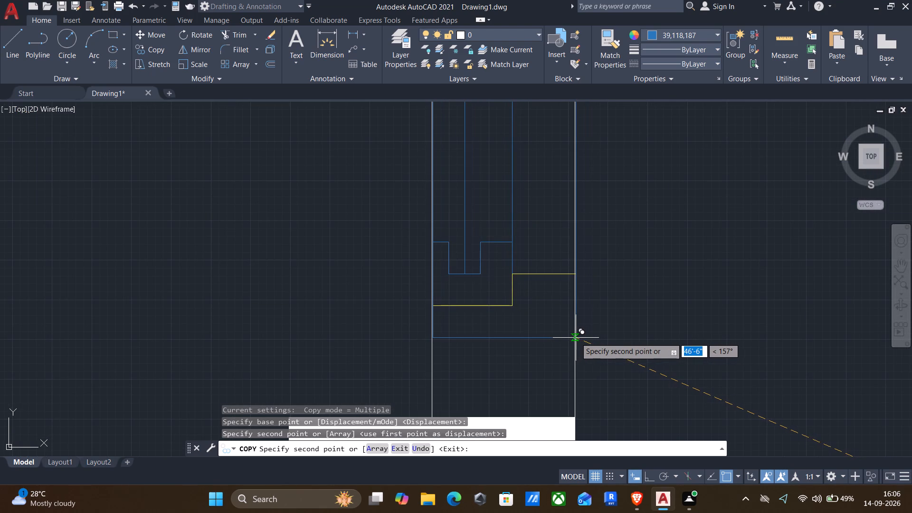
{"action": "scroll", "coordinate": [576, 338], "scroll_direction": "up", "scroll_amount": 4}
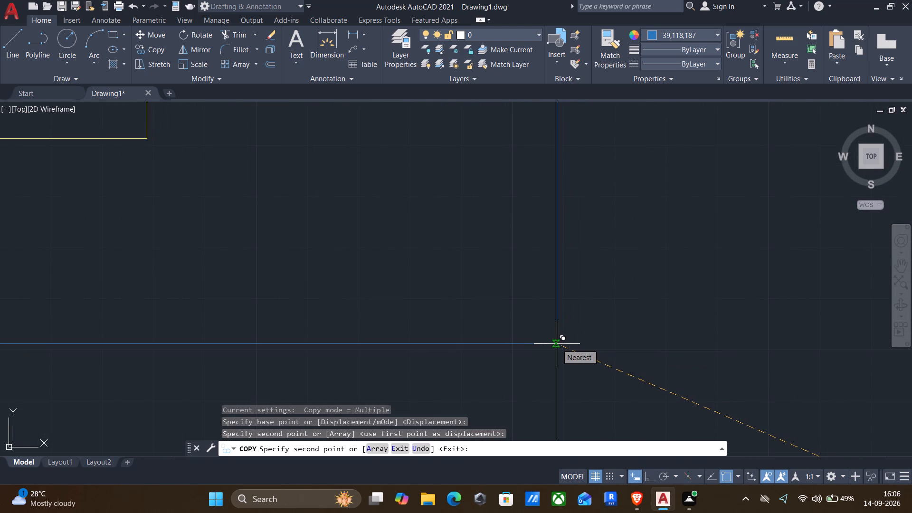
{"action": "left_click", "coordinate": [556, 348]}
{"action": "scroll", "coordinate": [556, 348], "scroll_direction": "down", "scroll_amount": 8}
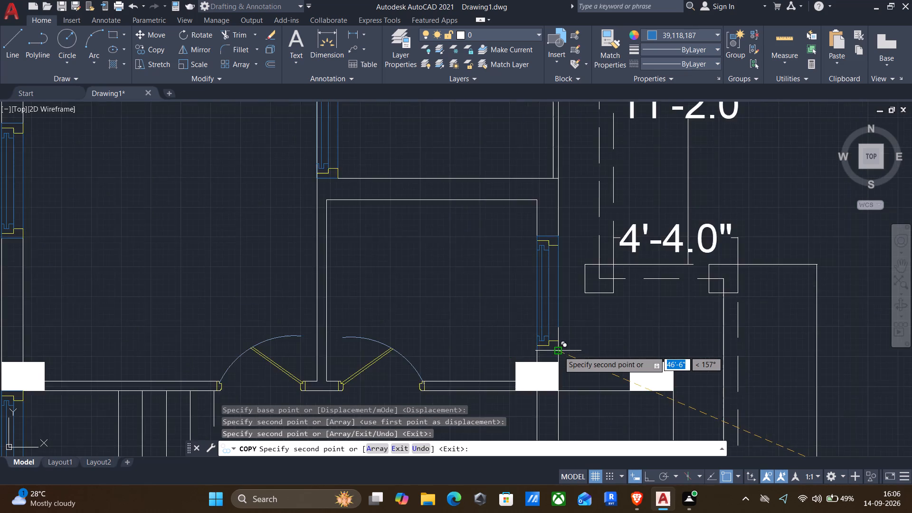
{"action": "scroll", "coordinate": [559, 351], "scroll_direction": "down", "scroll_amount": 3}
{"action": "scroll", "coordinate": [575, 362], "scroll_direction": "up", "scroll_amount": 4}
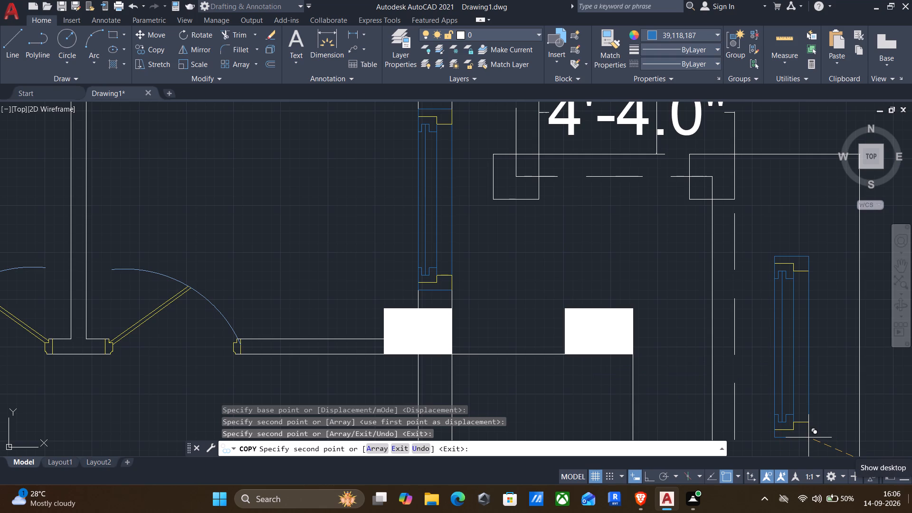
{"action": "scroll", "coordinate": [911, 512], "scroll_direction": "down", "scroll_amount": 3}
{"action": "scroll", "coordinate": [429, 219], "scroll_direction": "down", "scroll_amount": 3}
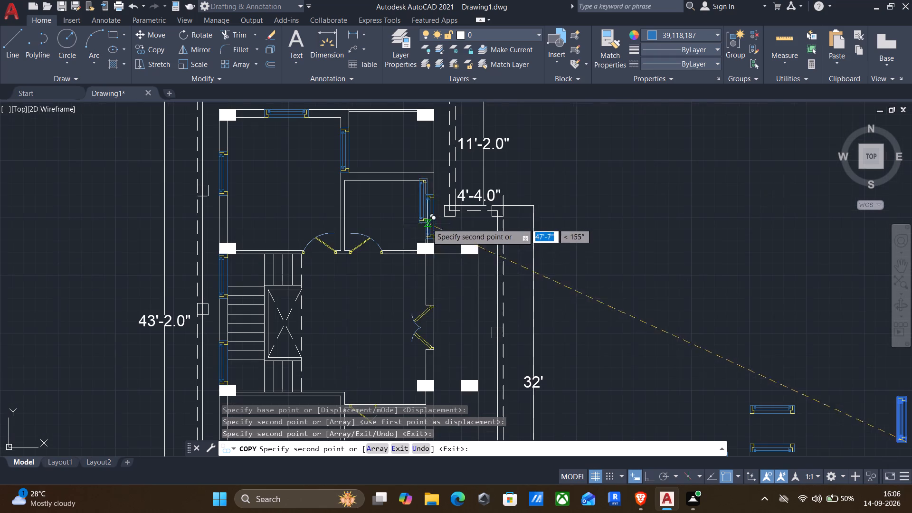
{"action": "middle_click_drag", "start_coordinate": [634, 308], "coordinate": [637, 229]}
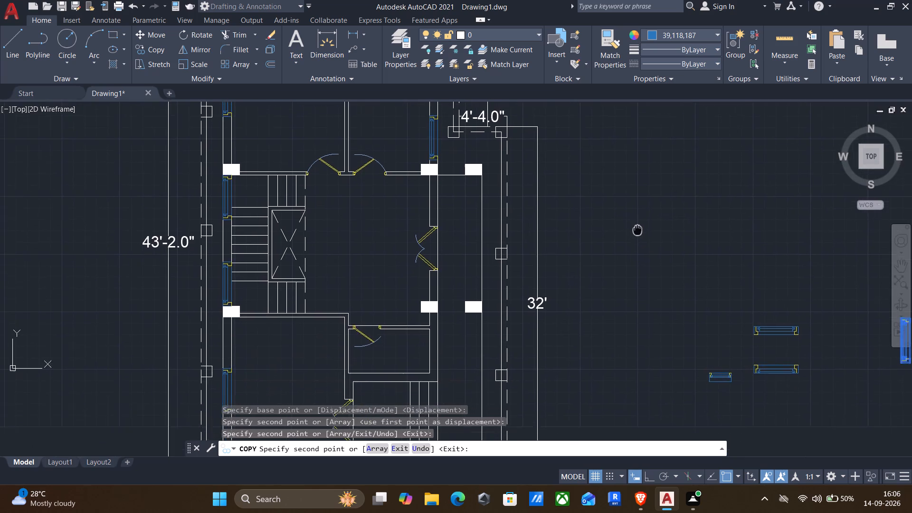
{"action": "middle_click_drag", "start_coordinate": [637, 229], "coordinate": [637, 228]}
{"action": "scroll", "coordinate": [637, 233], "scroll_direction": "down", "scroll_amount": 1}
{"action": "middle_click_drag", "start_coordinate": [636, 309], "coordinate": [648, 200]}
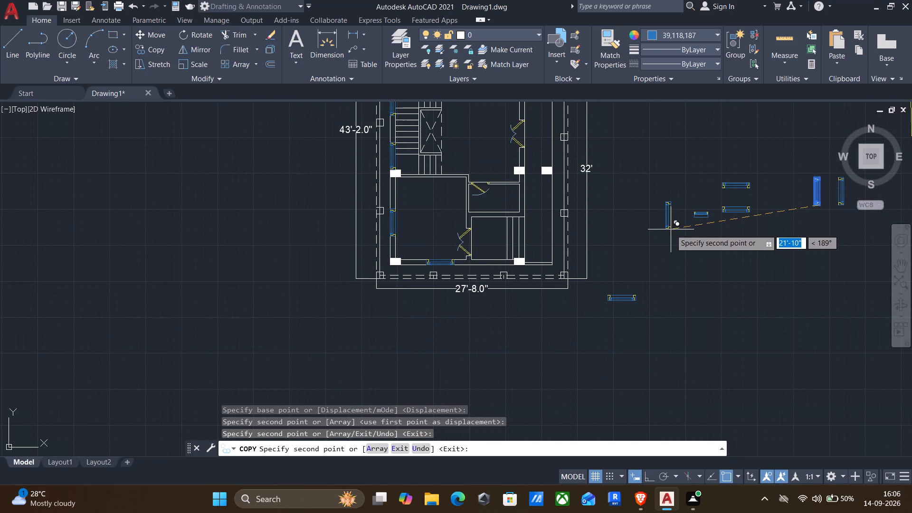
{"action": "key", "text": "Escape"}
Rotate the small horizontal window symbol 90° about its northeast corner, with Ortho on.
{"action": "scroll", "coordinate": [712, 237], "scroll_direction": "up", "scroll_amount": 2}
{"action": "left_click", "coordinate": [715, 222]}
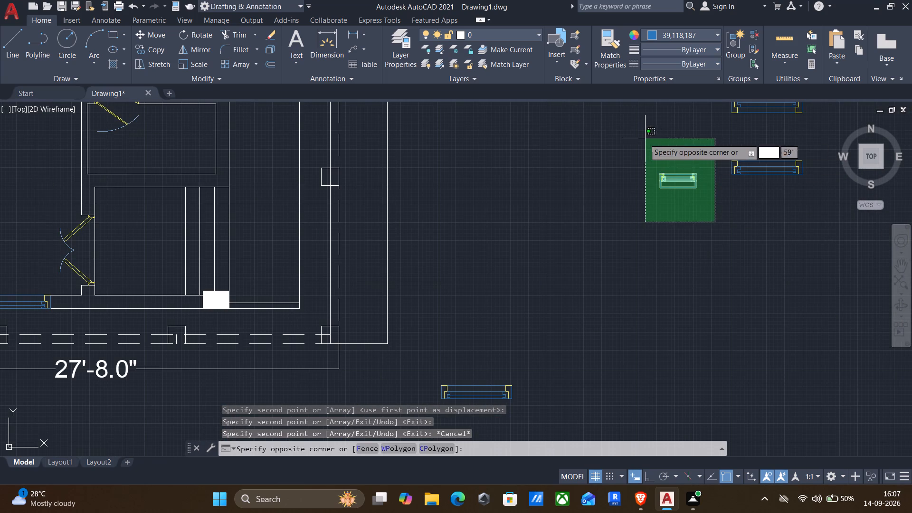
{"action": "left_click", "coordinate": [625, 158]}
{"action": "type", "text": "ro"}
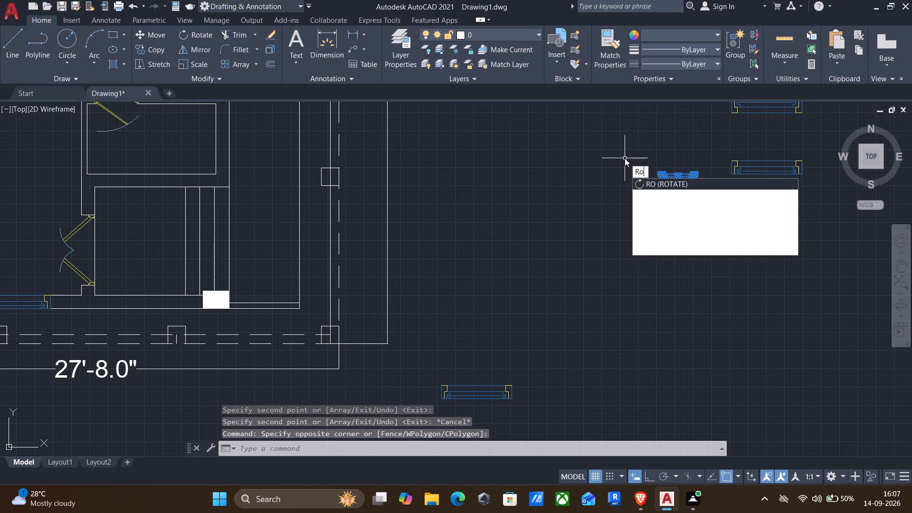
{"action": "key", "text": "Return"}
{"action": "scroll", "coordinate": [678, 183], "scroll_direction": "up", "scroll_amount": 3}
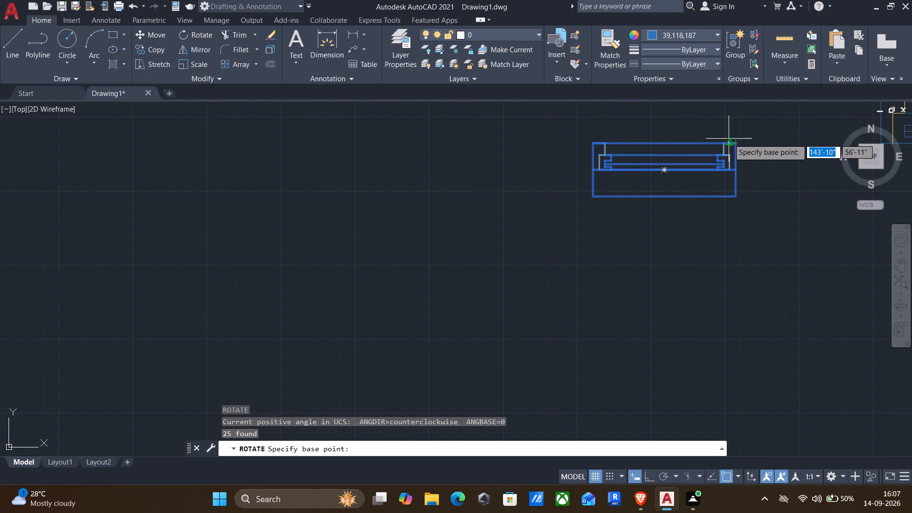
{"action": "left_click", "coordinate": [736, 138]}
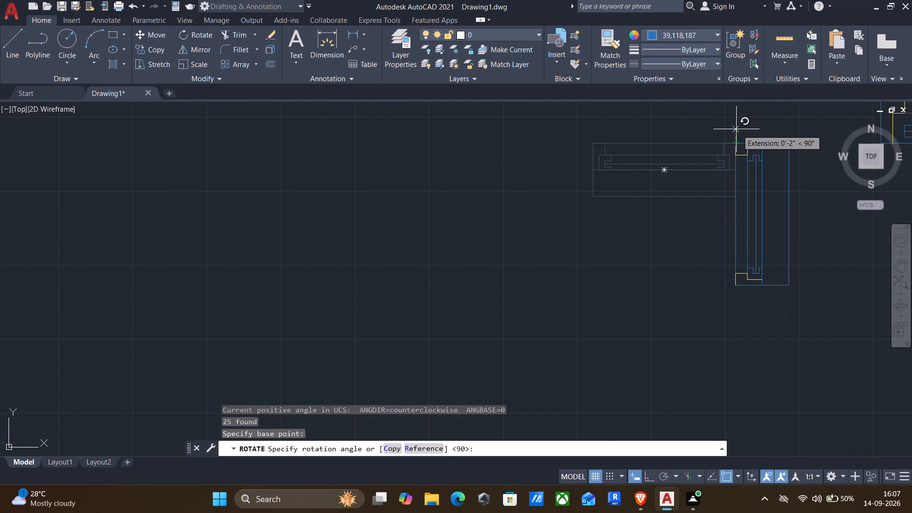
{"action": "key", "text": "F8"}
{"action": "left_click", "coordinate": [736, 126]}
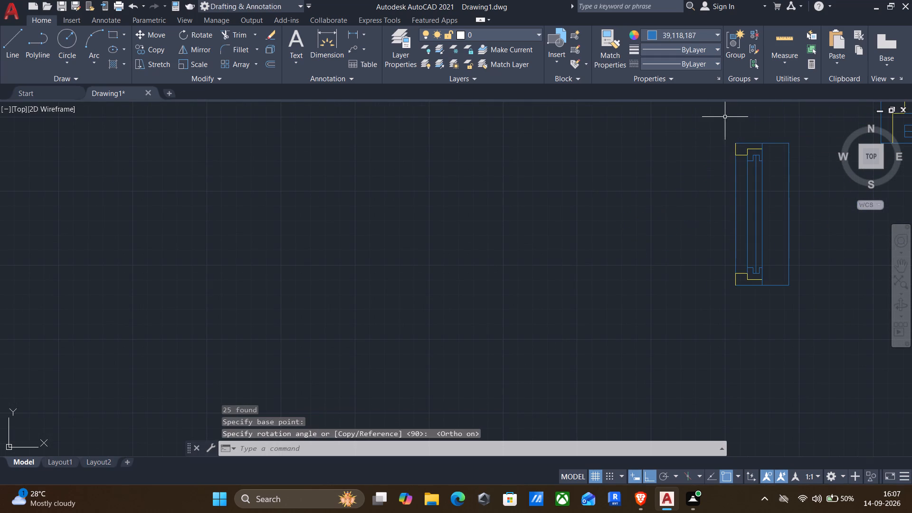
Copy the rotated small symbol by its southeast corner onto the outer east wall line of the small room north of the southeast stairs, with Ortho off.
{"action": "left_click", "coordinate": [724, 117]}
{"action": "left_click", "coordinate": [803, 301]}
{"action": "key", "text": "c"}
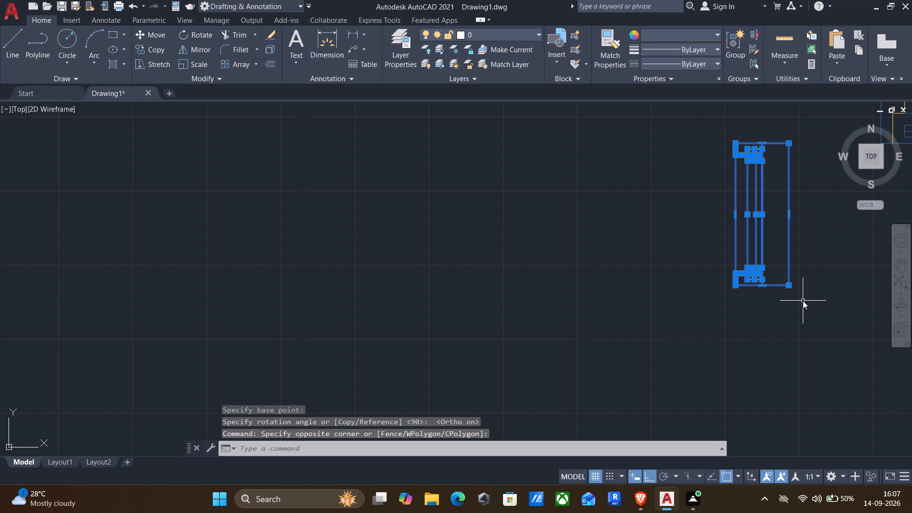
{"action": "key", "text": "o"}
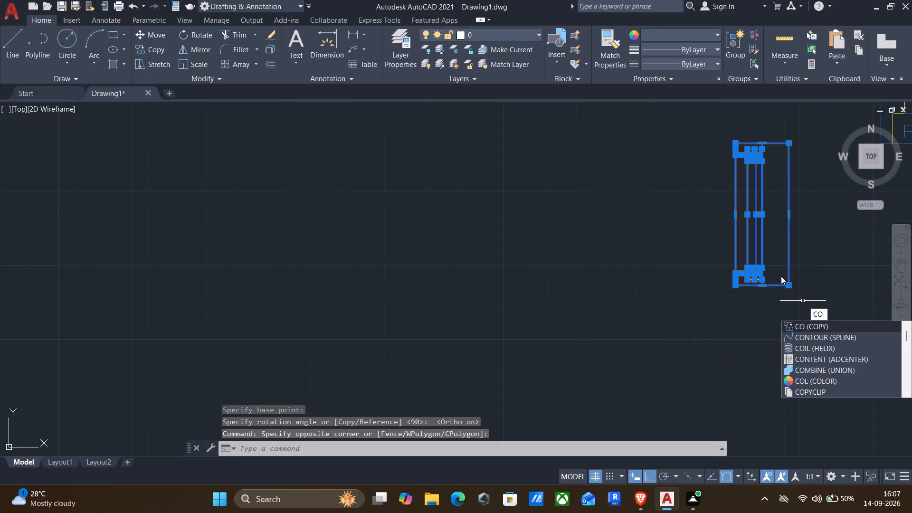
{"action": "key", "text": "Return"}
{"action": "left_click", "coordinate": [788, 284]}
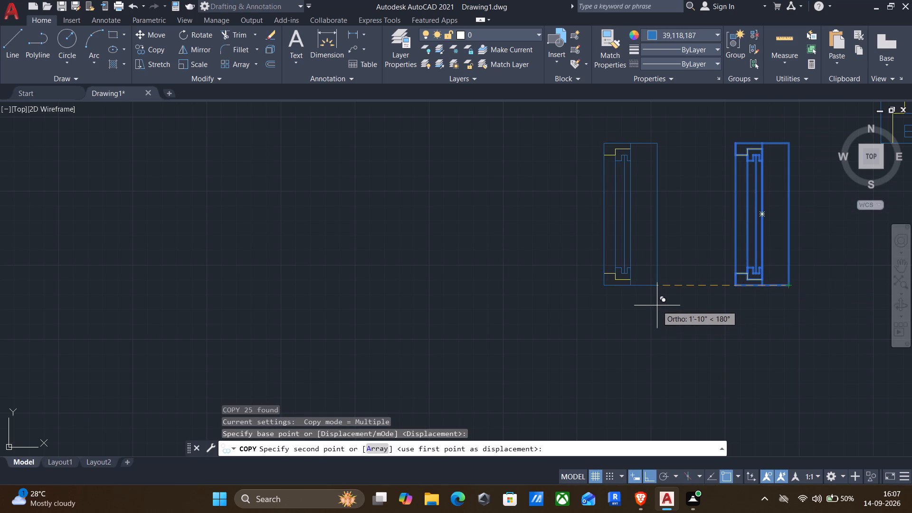
{"action": "key", "text": "F8"}
{"action": "scroll", "coordinate": [579, 317], "scroll_direction": "down", "scroll_amount": 3}
{"action": "middle_click_drag", "start_coordinate": [456, 305], "coordinate": [663, 228]}
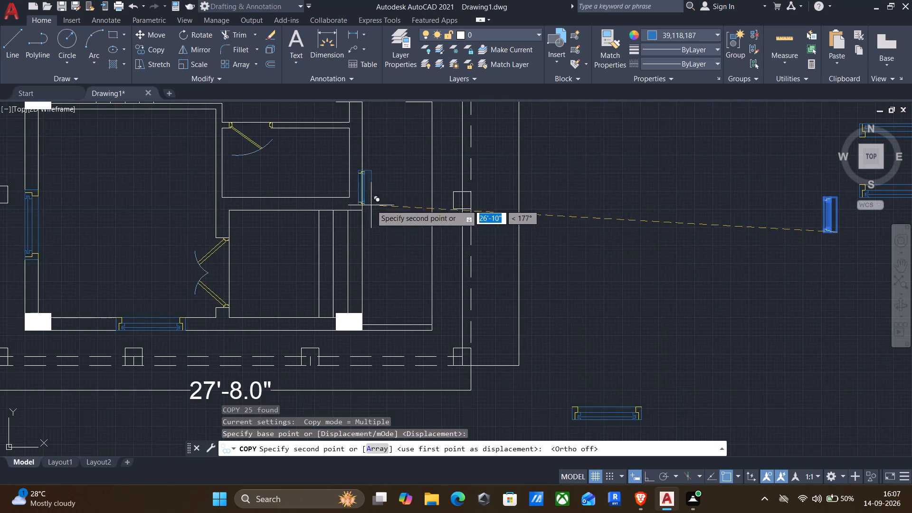
{"action": "scroll", "coordinate": [357, 183], "scroll_direction": "up", "scroll_amount": 2}
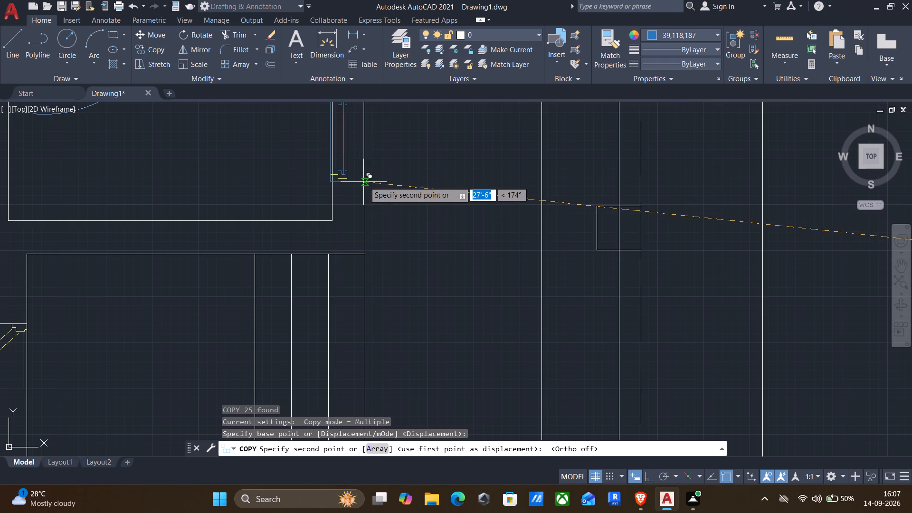
{"action": "scroll", "coordinate": [366, 181], "scroll_direction": "up", "scroll_amount": 5}
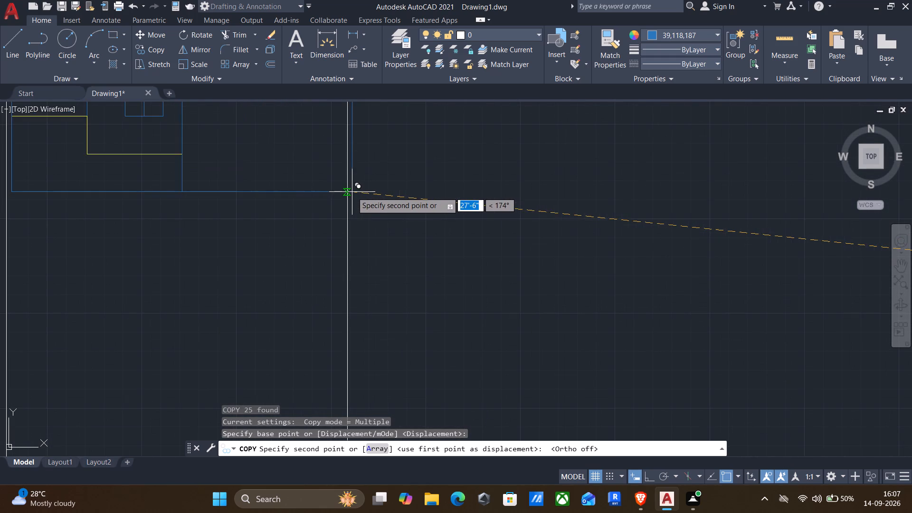
{"action": "left_click", "coordinate": [347, 196]}
{"action": "scroll", "coordinate": [347, 196], "scroll_direction": "down", "scroll_amount": 5}
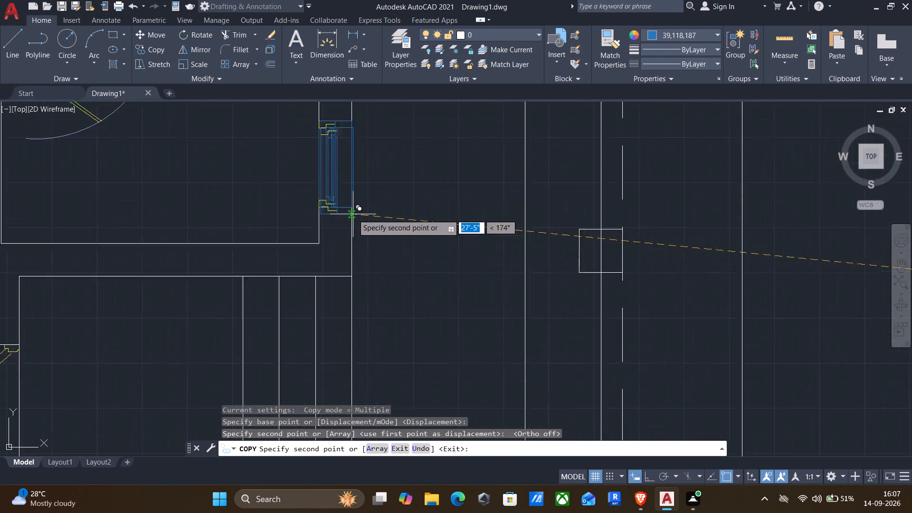
{"action": "scroll", "coordinate": [353, 214], "scroll_direction": "down", "scroll_amount": 2}
{"action": "key", "text": "Escape"}
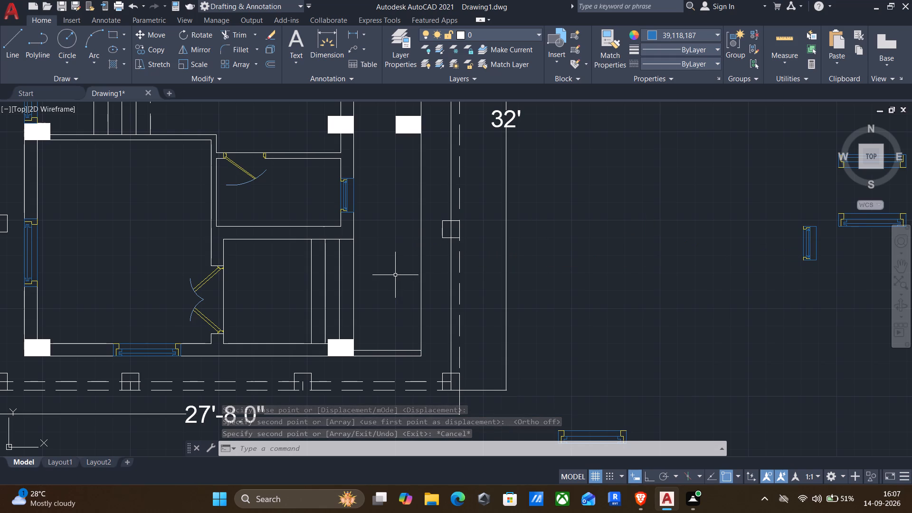
Offset the line joining the two columns at the eastern passage's north end 10" southward.
{"action": "scroll", "coordinate": [395, 275], "scroll_direction": "down", "scroll_amount": 2}
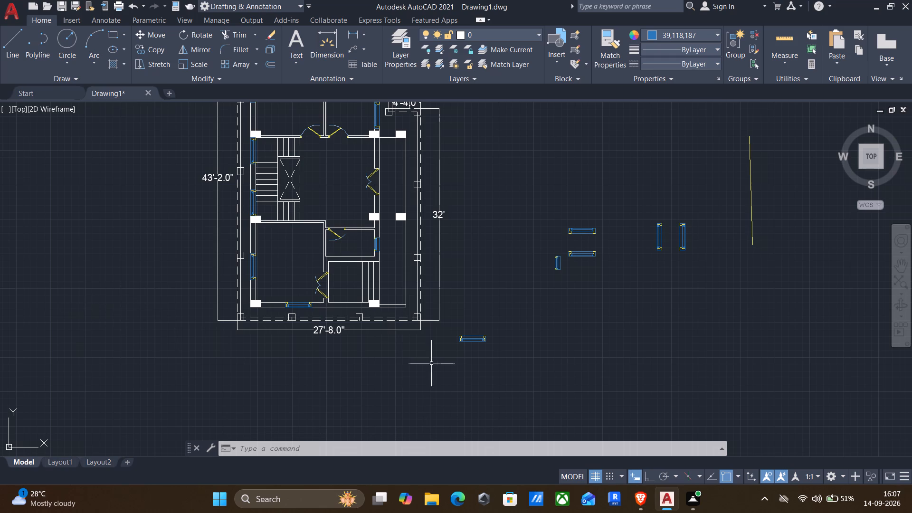
{"action": "middle_click_drag", "start_coordinate": [286, 146], "coordinate": [239, 256]}
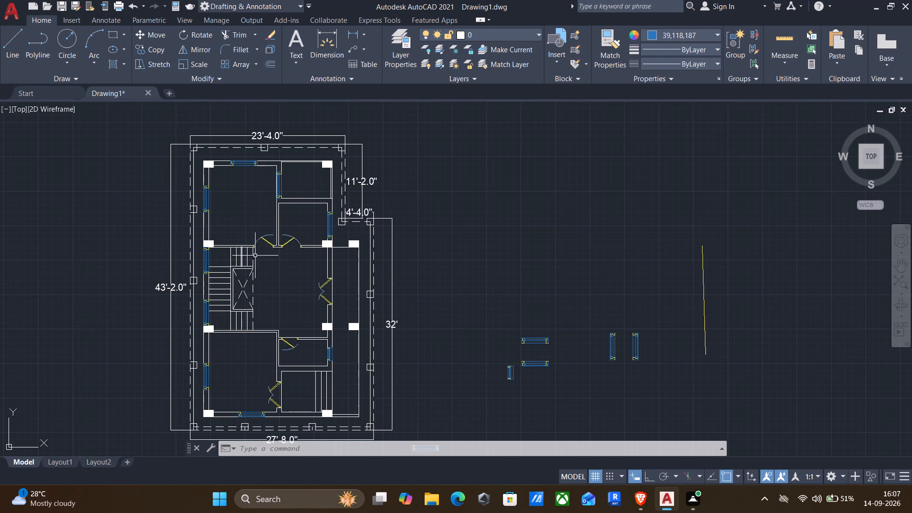
{"action": "middle_click_drag", "start_coordinate": [262, 198], "coordinate": [256, 168]}
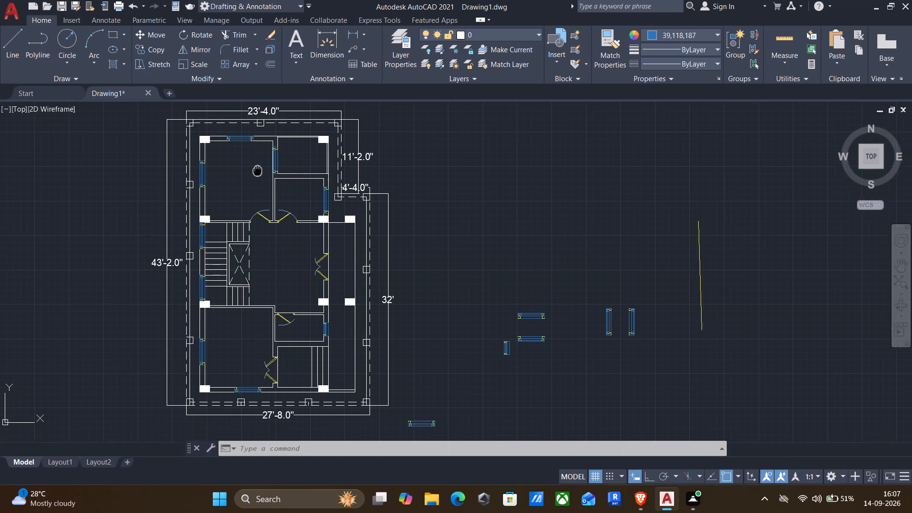
{"action": "middle_click_drag", "start_coordinate": [256, 168], "coordinate": [255, 164]}
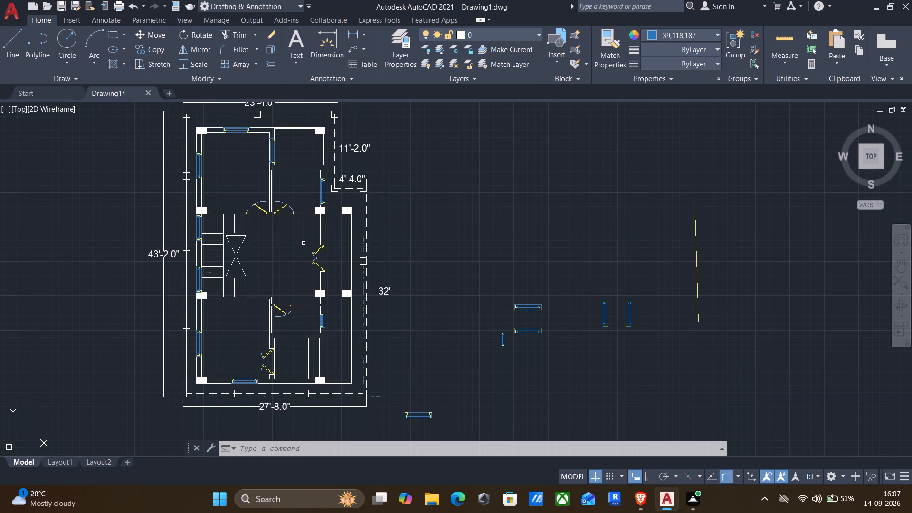
{"action": "scroll", "coordinate": [335, 218], "scroll_direction": "up", "scroll_amount": 2}
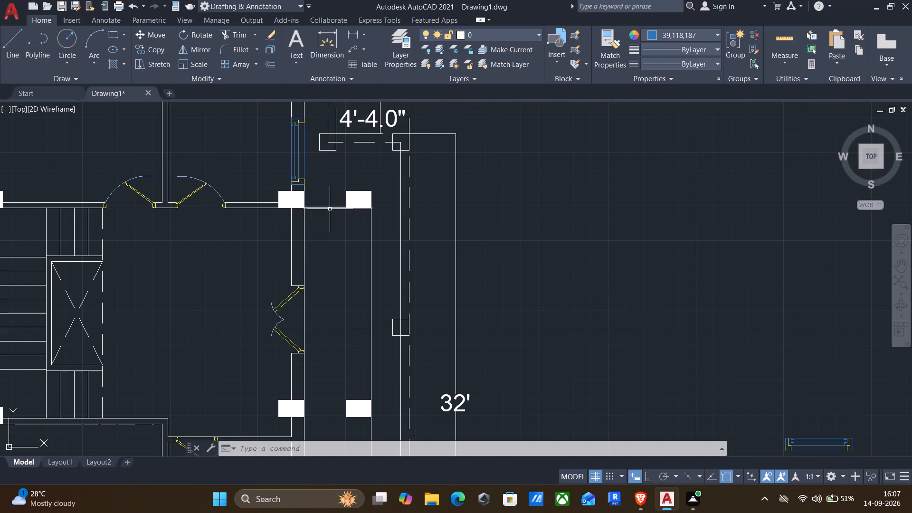
{"action": "key", "text": "o"}
{"action": "key", "text": "Return"}
{"action": "left_click_drag", "start_coordinate": [341, 219], "coordinate": [340, 224]}
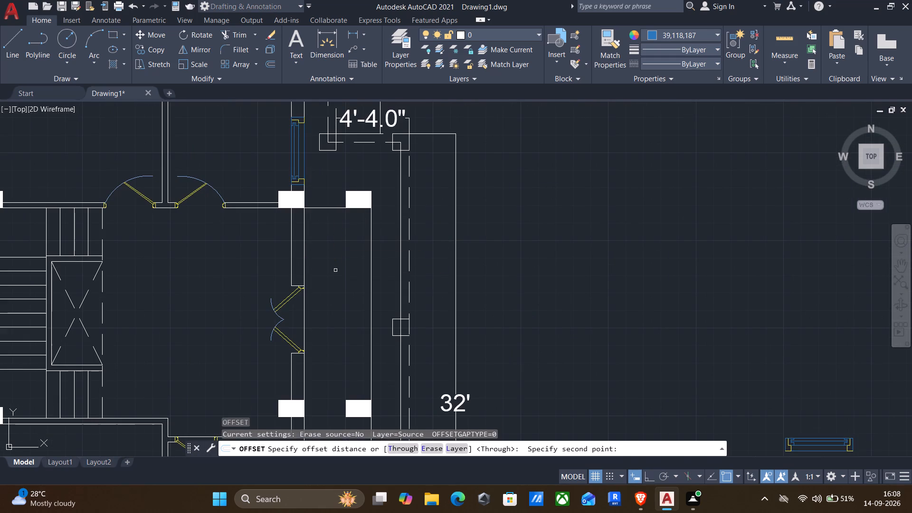
{"action": "left_click", "coordinate": [335, 270]}
{"action": "left_click", "coordinate": [324, 207]}
{"action": "key", "text": "1"}
{"action": "key", "text": "0"}
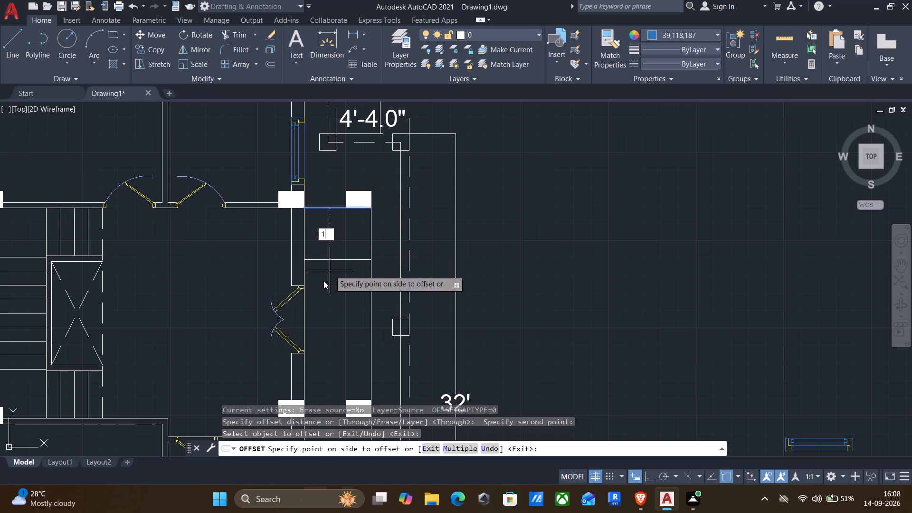
{"action": "key", "text": "shift+quotedbl"}
{"action": "key", "text": "Return"}
Add two more parallel lines in the eastern passage by offsetting each newest line 10" southward.
{"action": "left_click", "coordinate": [328, 222]}
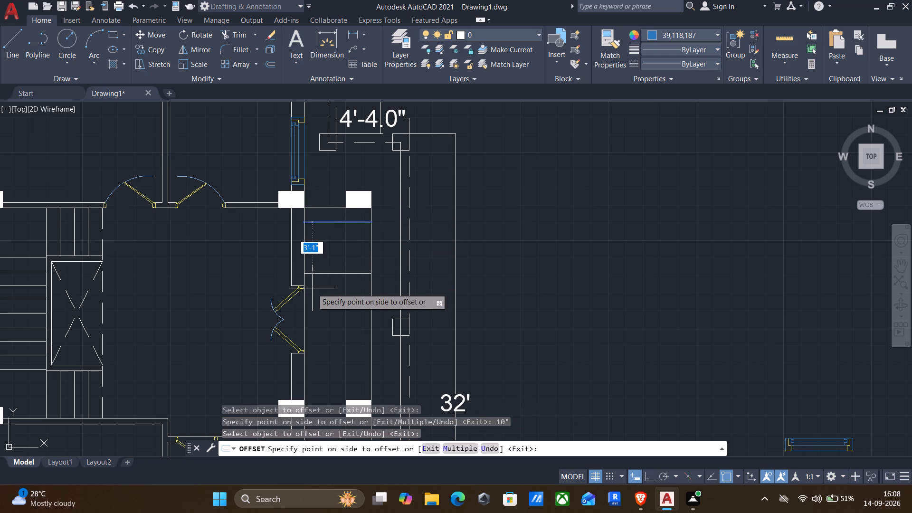
{"action": "key", "text": "1"}
{"action": "key", "text": "0"}
{"action": "key", "text": "shift+quotedbl"}
{"action": "key", "text": "Return"}
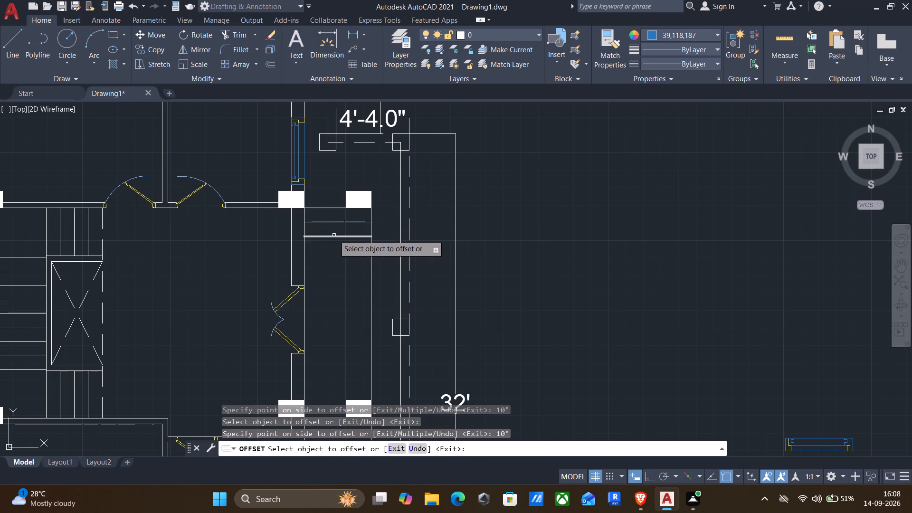
{"action": "left_click", "coordinate": [333, 235]}
{"action": "key", "text": "1"}
{"action": "key", "text": "0"}
{"action": "key", "text": "shift+quotedbl"}
{"action": "key", "text": "Return"}
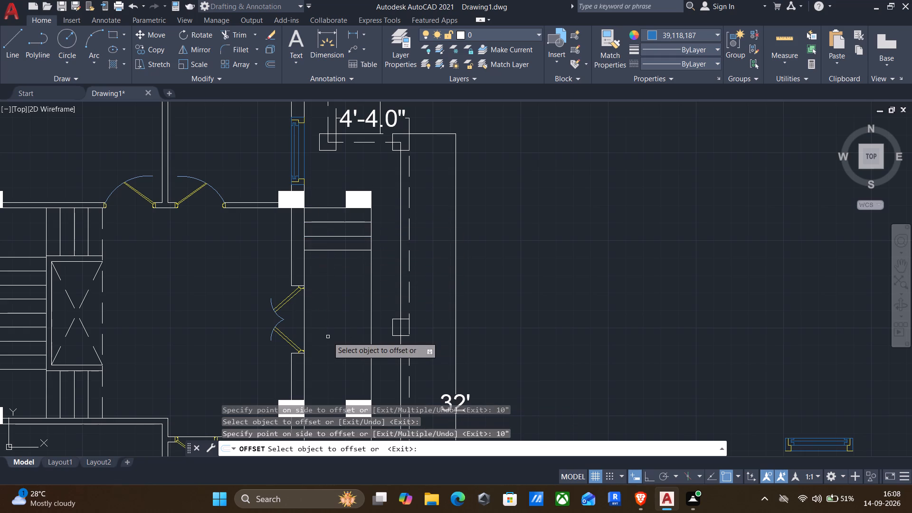
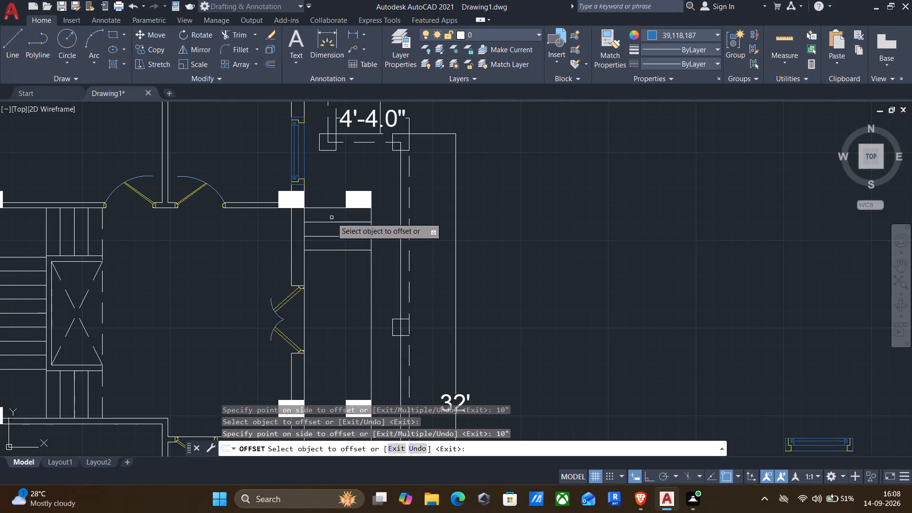
Erase the spare window symbols and the stray yellow line lying outside the floor plan.
{"action": "key", "text": "Escape"}
{"action": "scroll", "coordinate": [361, 250], "scroll_direction": "down", "scroll_amount": 1}
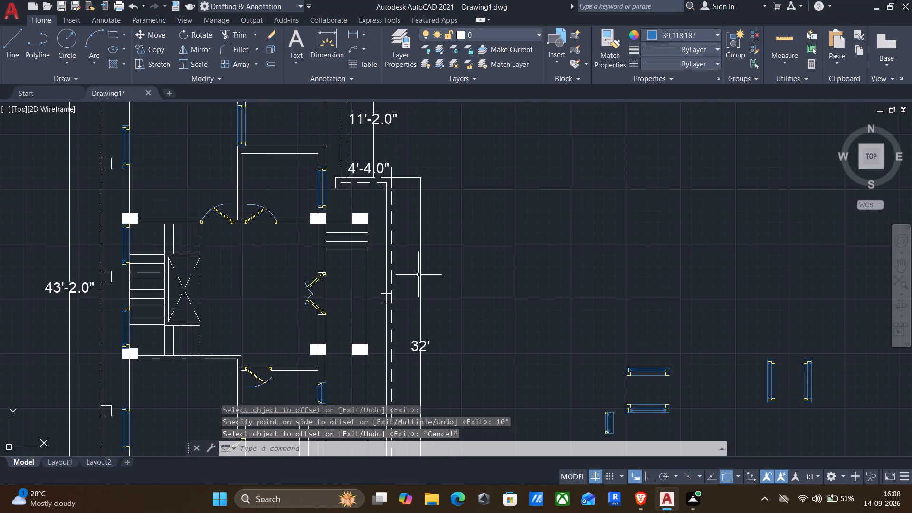
{"action": "middle_click_drag", "start_coordinate": [439, 361], "coordinate": [459, 211]}
{"action": "middle_click_drag", "start_coordinate": [440, 334], "coordinate": [475, 222]}
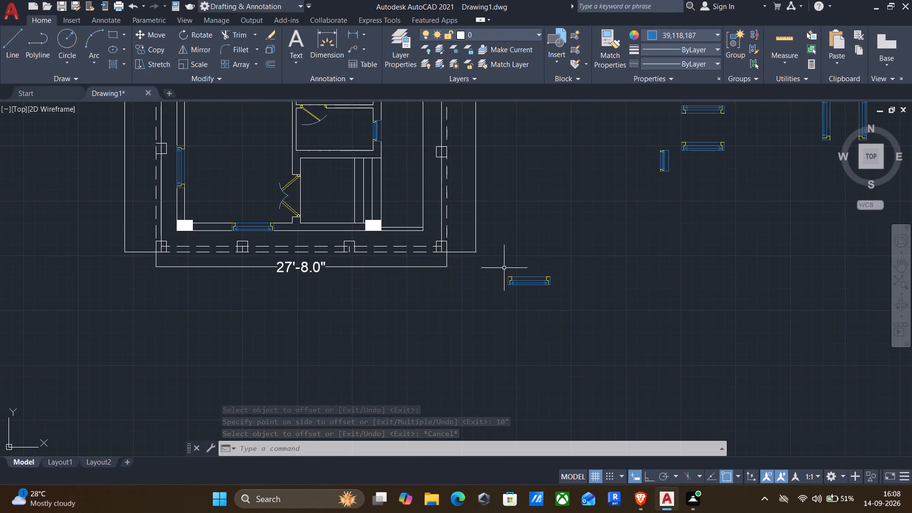
{"action": "left_click", "coordinate": [498, 256]}
{"action": "left_click", "coordinate": [583, 328]}
{"action": "key", "text": "Delete"}
{"action": "scroll", "coordinate": [617, 336], "scroll_direction": "down", "scroll_amount": 3}
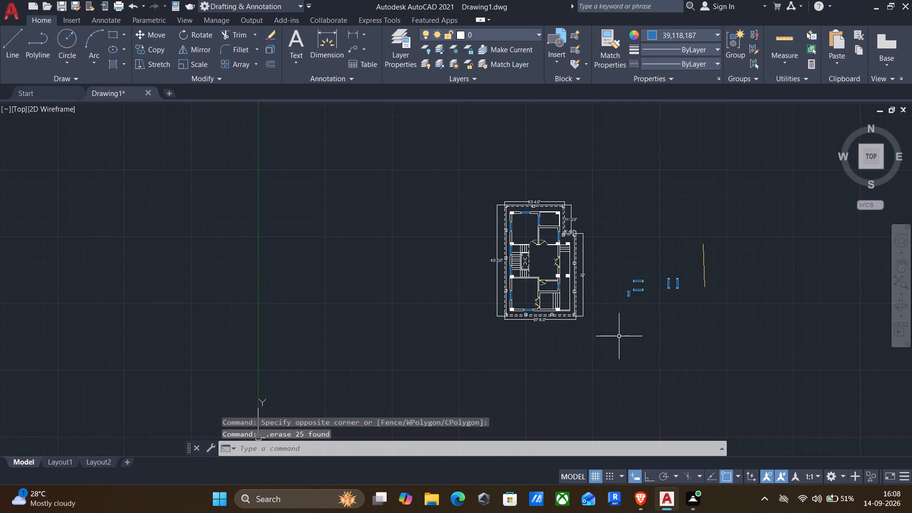
{"action": "left_click", "coordinate": [717, 319]}
{"action": "left_click", "coordinate": [620, 231]}
{"action": "key", "text": "Delete"}
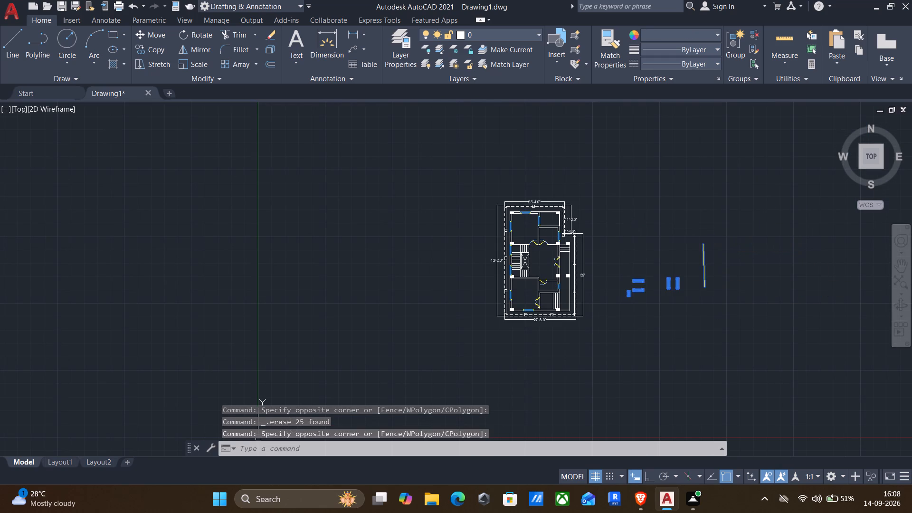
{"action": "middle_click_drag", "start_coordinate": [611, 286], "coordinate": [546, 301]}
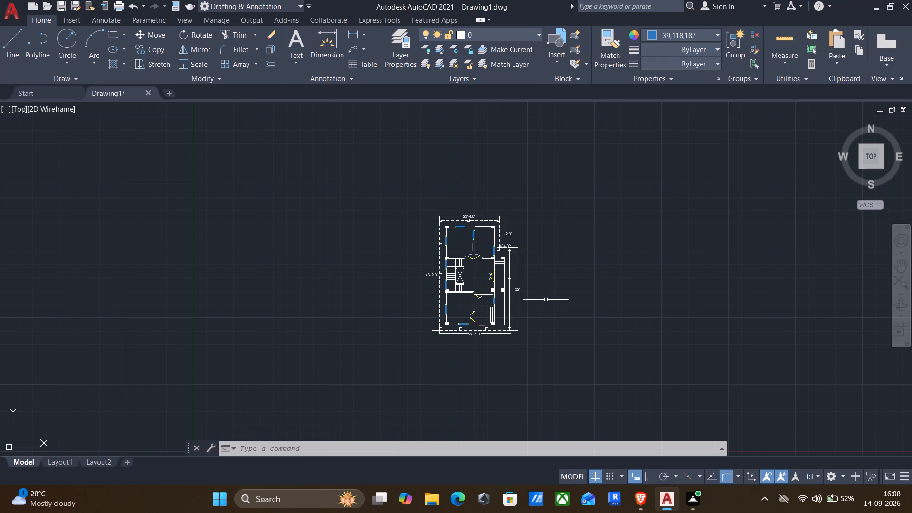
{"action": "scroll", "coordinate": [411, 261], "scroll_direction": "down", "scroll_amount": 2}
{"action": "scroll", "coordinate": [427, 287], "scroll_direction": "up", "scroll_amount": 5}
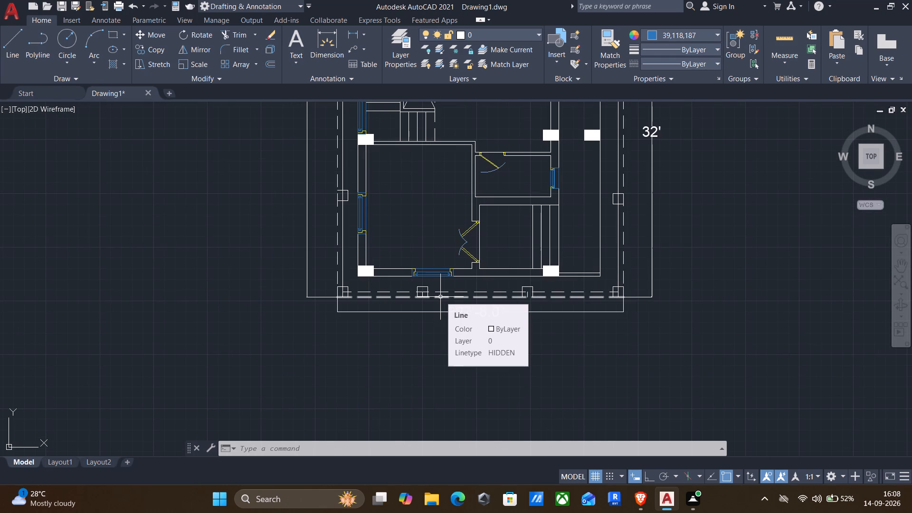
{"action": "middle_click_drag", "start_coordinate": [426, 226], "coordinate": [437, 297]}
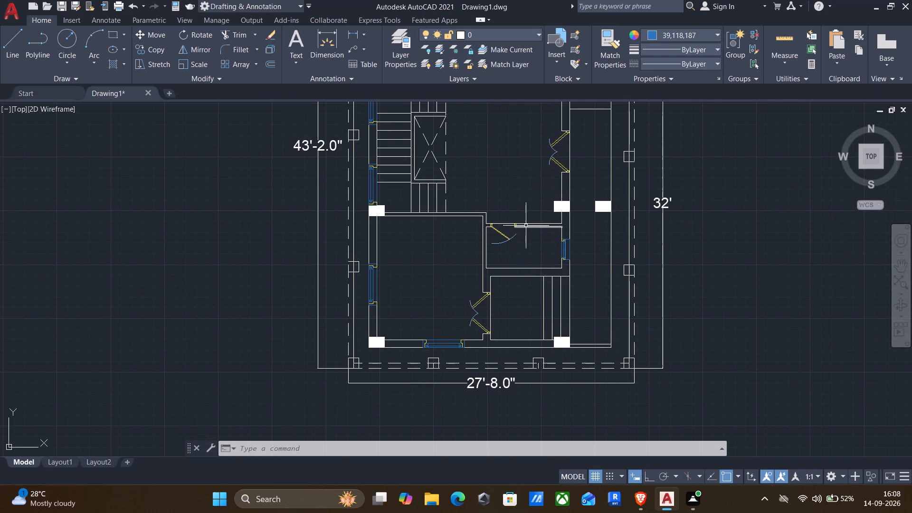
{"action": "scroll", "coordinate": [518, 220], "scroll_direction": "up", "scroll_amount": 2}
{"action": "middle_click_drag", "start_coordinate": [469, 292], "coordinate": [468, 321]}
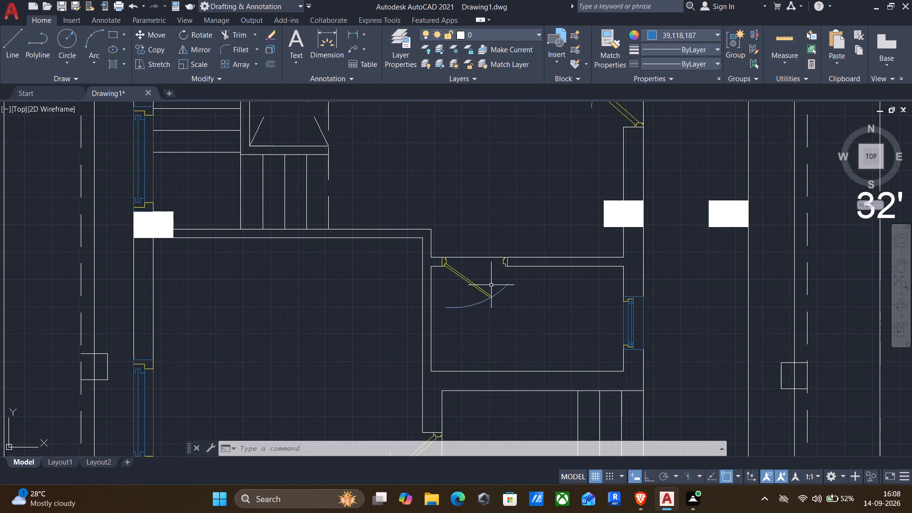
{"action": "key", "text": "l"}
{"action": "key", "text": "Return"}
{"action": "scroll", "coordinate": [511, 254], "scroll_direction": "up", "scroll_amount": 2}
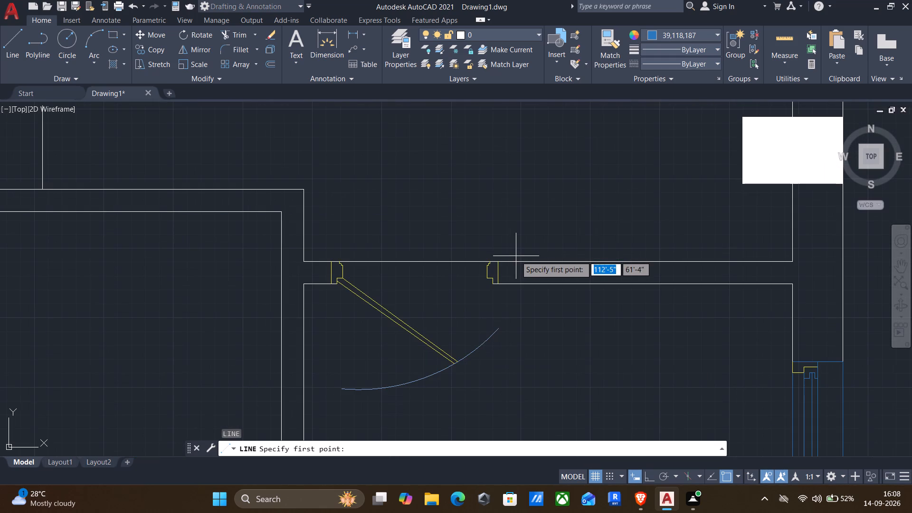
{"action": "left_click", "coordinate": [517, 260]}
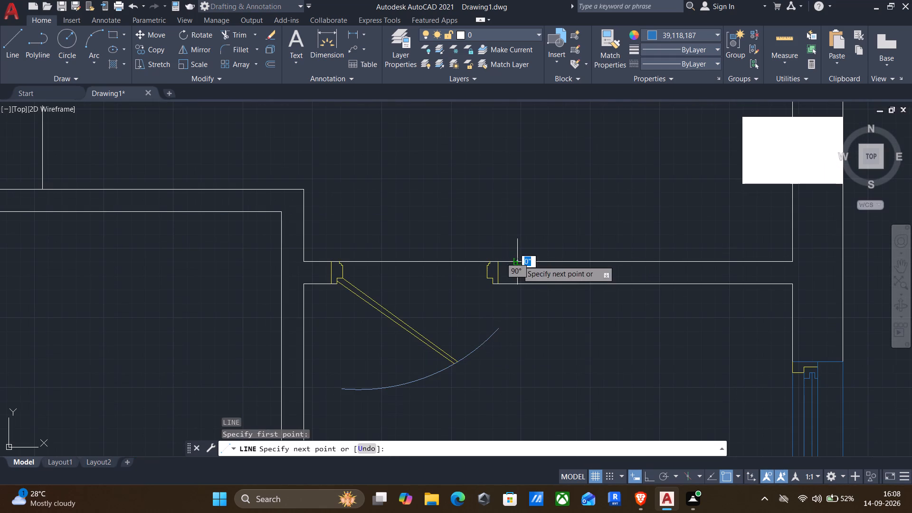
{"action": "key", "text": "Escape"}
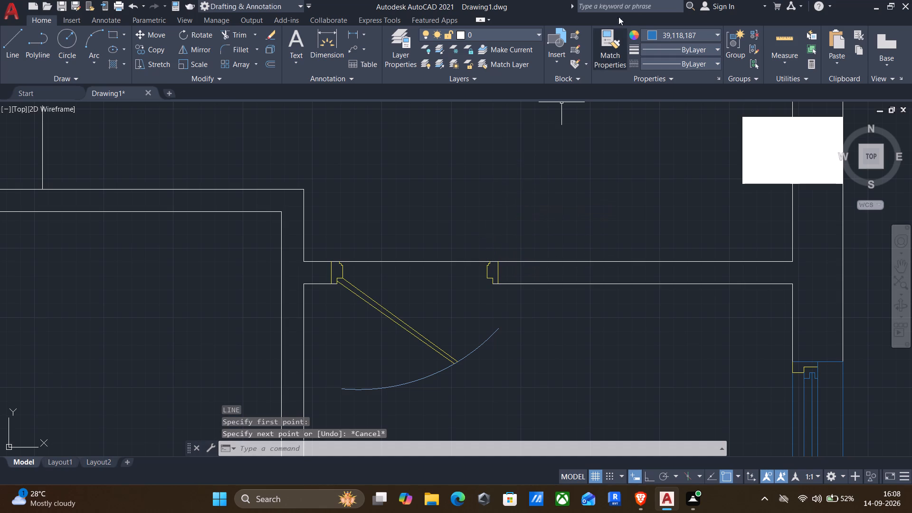
With the object colour set to ByLayer, draw a vertical line up from the small room's wall beside its single door, level with the adjacent wall corner.
{"action": "left_click", "coordinate": [690, 38]}
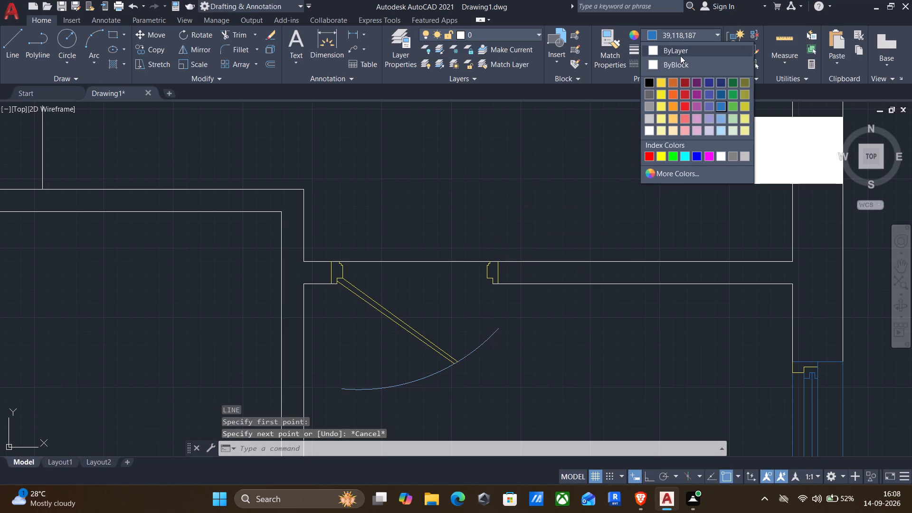
{"action": "left_click", "coordinate": [679, 54]}
{"action": "key", "text": "l"}
{"action": "key", "text": "Return"}
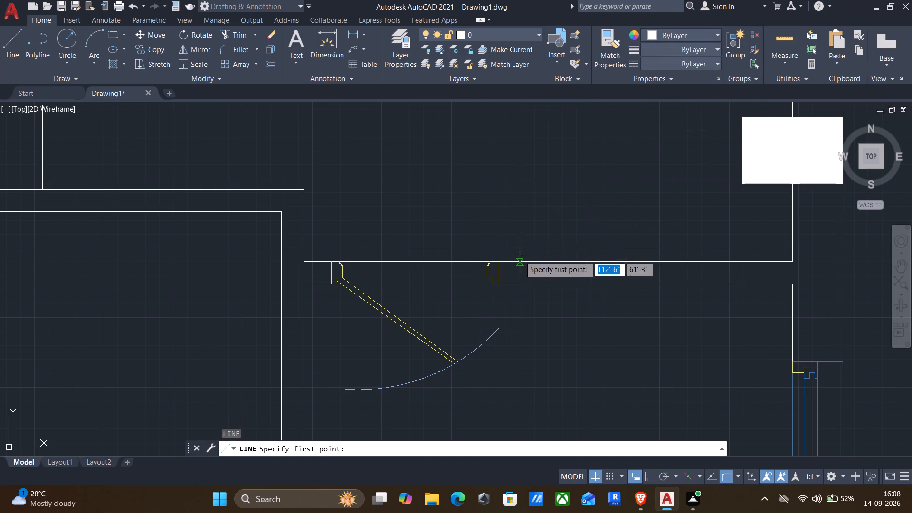
{"action": "left_click", "coordinate": [520, 256]}
{"action": "key", "text": "F8"}
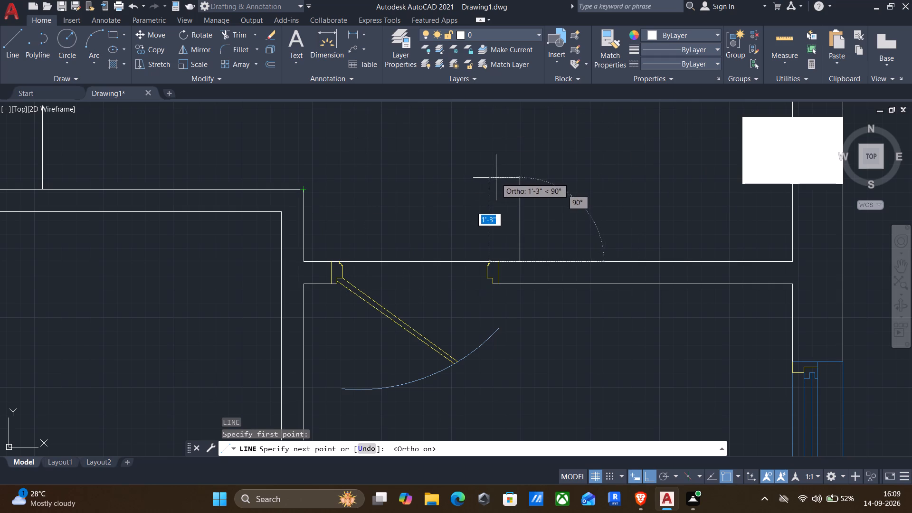
{"action": "left_click", "coordinate": [518, 189]}
{"action": "key", "text": "Return"}
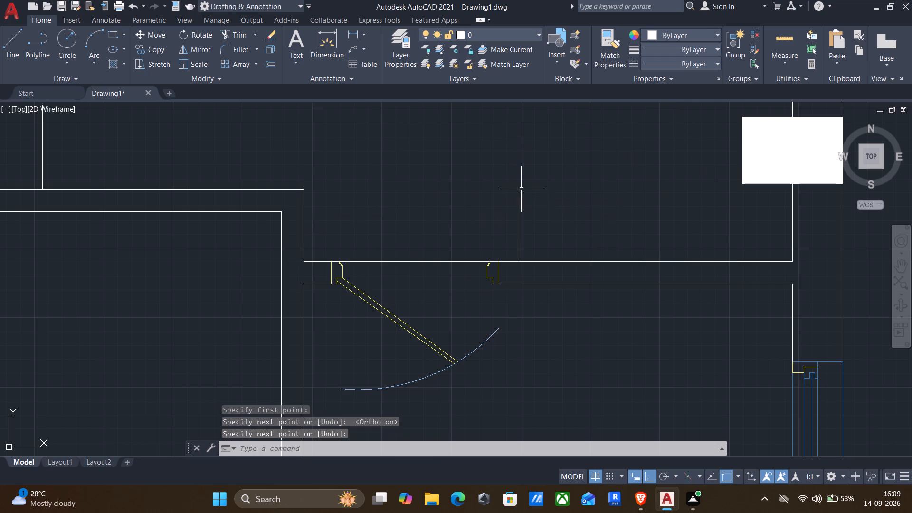
Offset the new vertical line 4" to the side away from the door.
{"action": "key", "text": "o"}
{"action": "key", "text": "Return"}
{"action": "left_click", "coordinate": [519, 228]}
{"action": "left_click", "coordinate": [532, 225]}
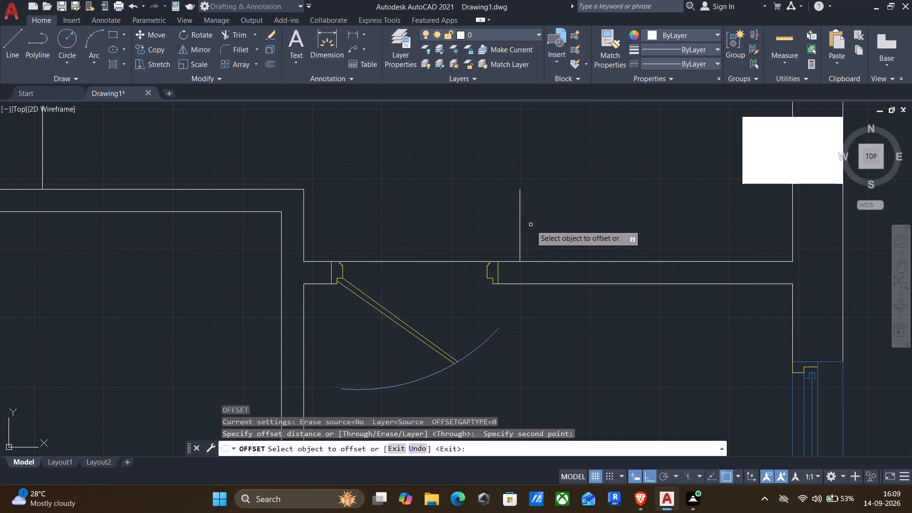
{"action": "left_click", "coordinate": [519, 227]}
{"action": "key", "text": "4"}
{"action": "key", "text": "shift+quotedbl"}
{"action": "key", "text": "Return"}
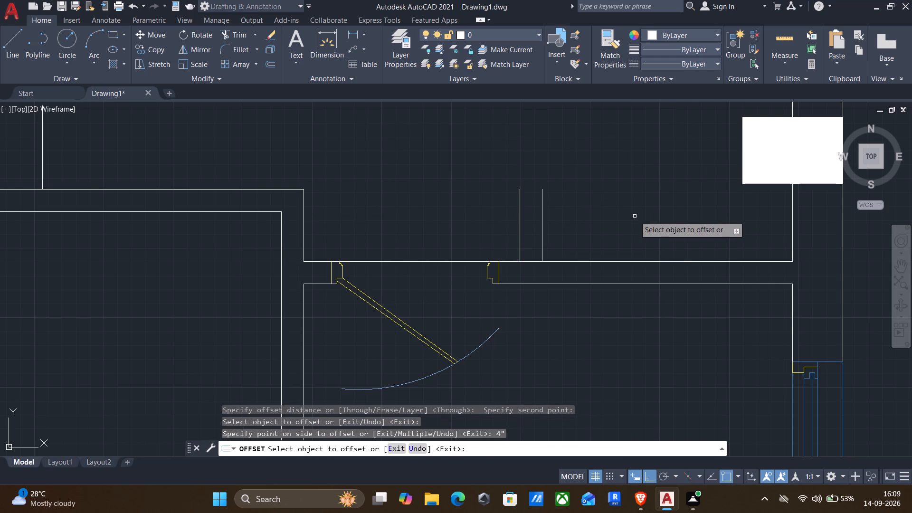
{"action": "key", "text": "Escape"}
Close the top of the wall stub with a short horizontal line between the two vertical lines.
{"action": "key", "text": "l"}
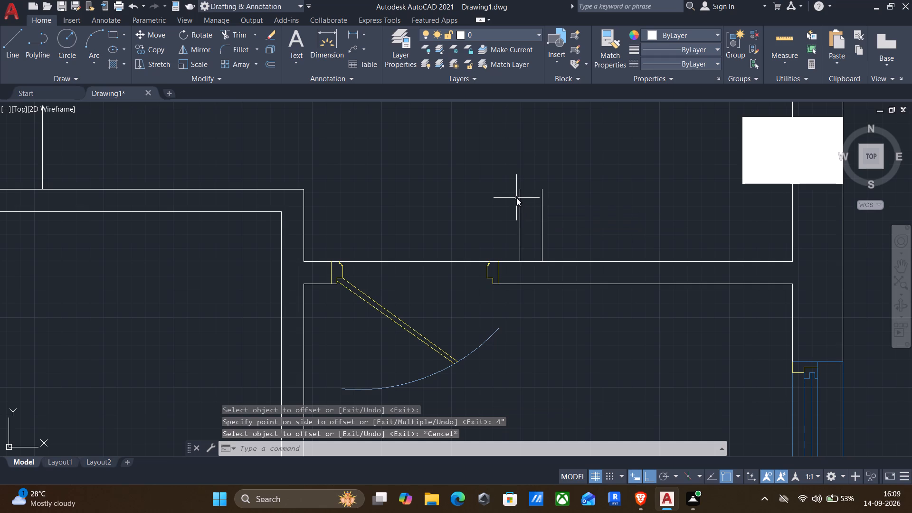
{"action": "key", "text": "Return"}
{"action": "left_click", "coordinate": [521, 193]}
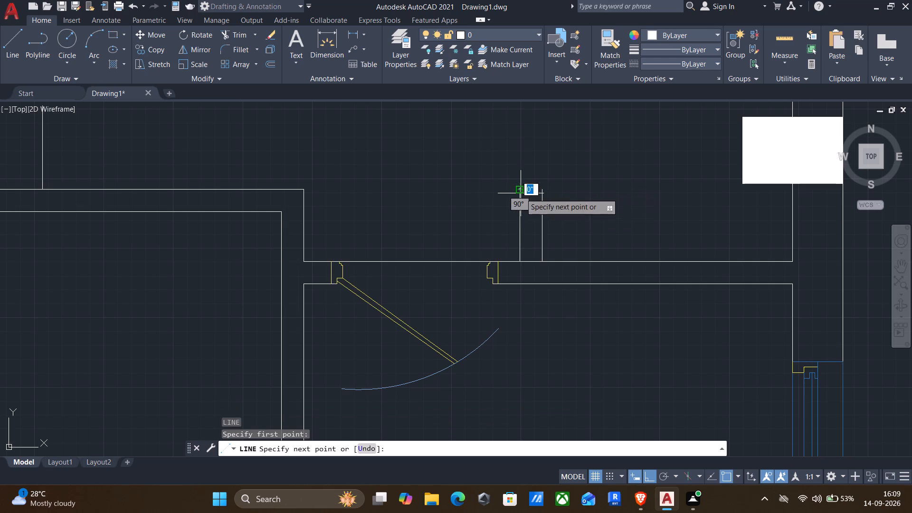
{"action": "left_click", "coordinate": [540, 191]}
{"action": "key", "text": "Return"}
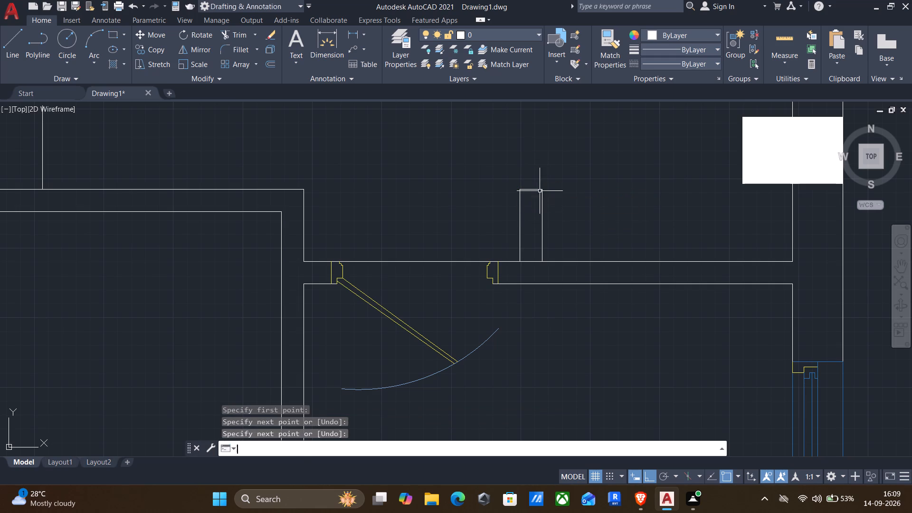
Trim the wall line between the stub's two sides and across the adjacent door opening.
{"action": "type", "text": "tr"}
{"action": "key", "text": "Return"}
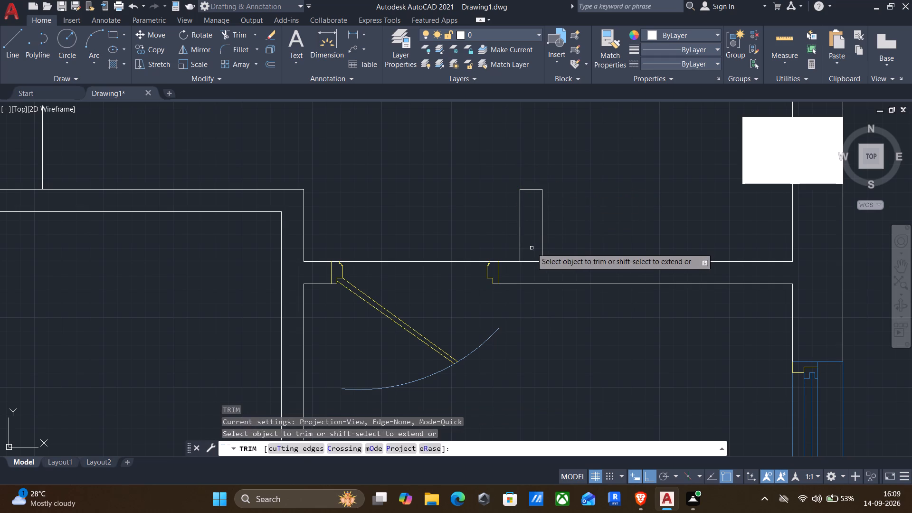
{"action": "left_click_drag", "start_coordinate": [532, 249], "coordinate": [533, 269]}
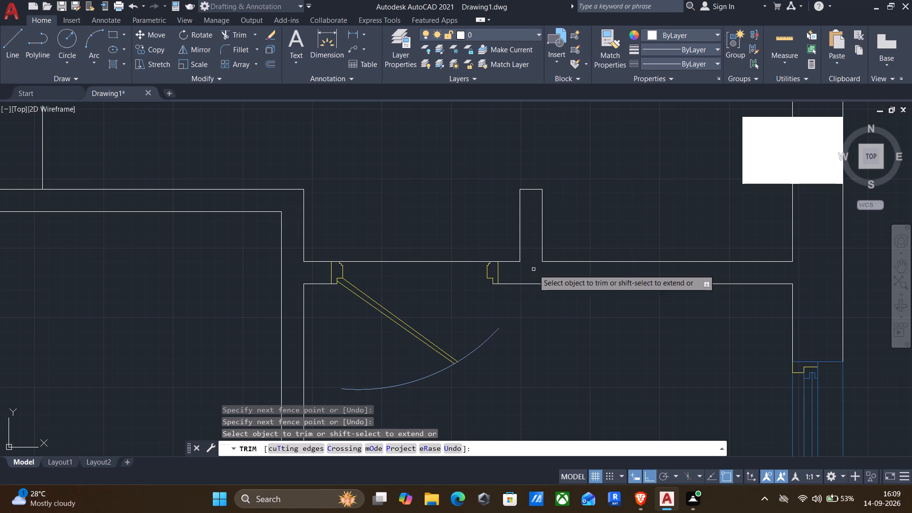
{"action": "left_click_drag", "start_coordinate": [454, 277], "coordinate": [444, 246]}
{"action": "scroll", "coordinate": [441, 240], "scroll_direction": "down", "scroll_amount": 1}
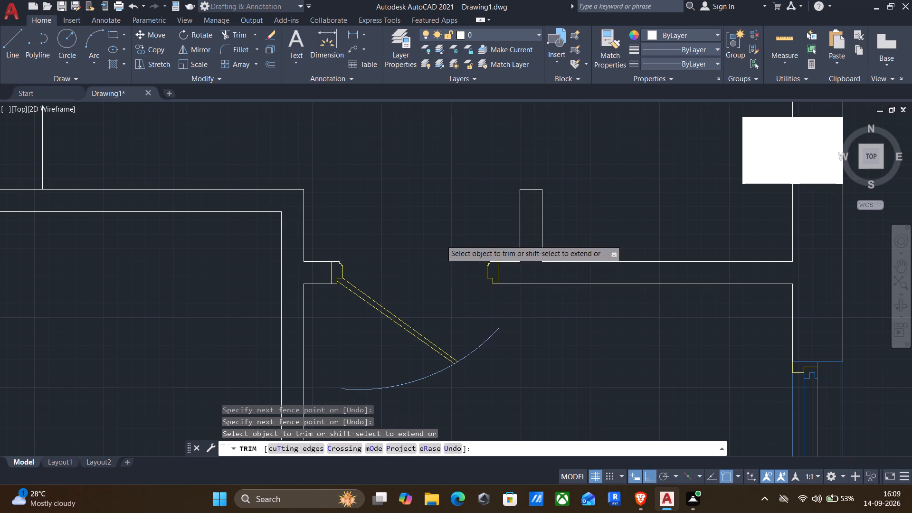
{"action": "scroll", "coordinate": [441, 240], "scroll_direction": "down", "scroll_amount": 1}
{"action": "middle_click_drag", "start_coordinate": [438, 202], "coordinate": [433, 348]}
{"action": "scroll", "coordinate": [423, 313], "scroll_direction": "down", "scroll_amount": 2}
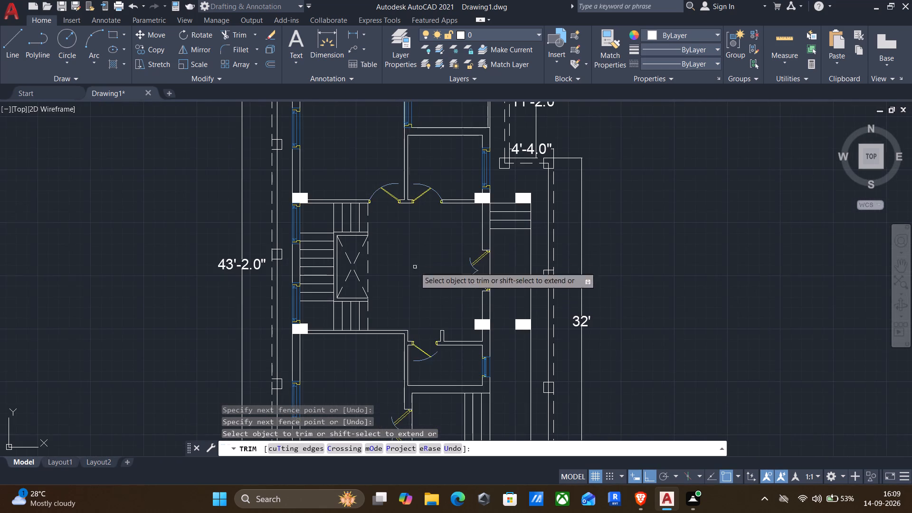
{"action": "middle_click_drag", "start_coordinate": [412, 291], "coordinate": [419, 219]}
{"action": "middle_click_drag", "start_coordinate": [422, 197], "coordinate": [422, 192]}
{"action": "key", "text": "Escape"}
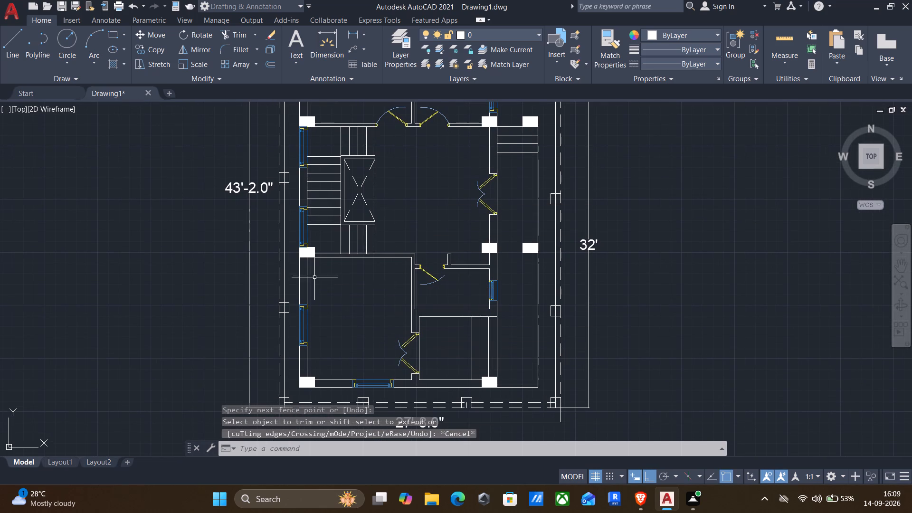
Draw an upright ellipse in the empty space beside the plan, with a 6" distance to the other axis.
{"action": "middle_click_drag", "start_coordinate": [294, 316], "coordinate": [291, 221]}
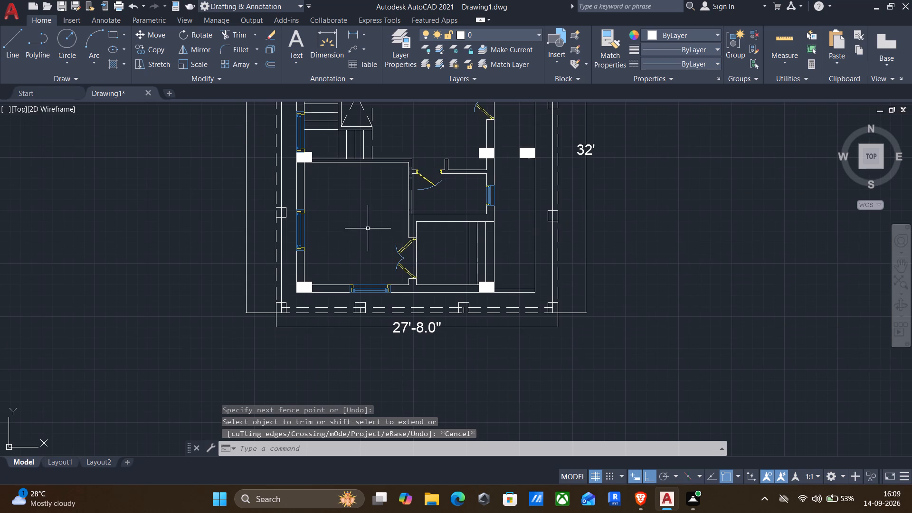
{"action": "middle_click_drag", "start_coordinate": [469, 172], "coordinate": [361, 288]}
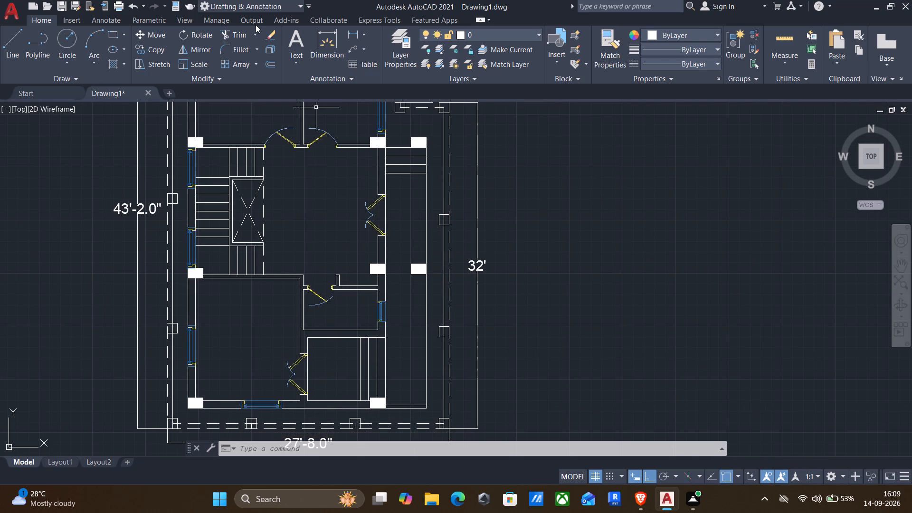
{"action": "left_click", "coordinate": [114, 48]}
{"action": "left_click", "coordinate": [596, 236]}
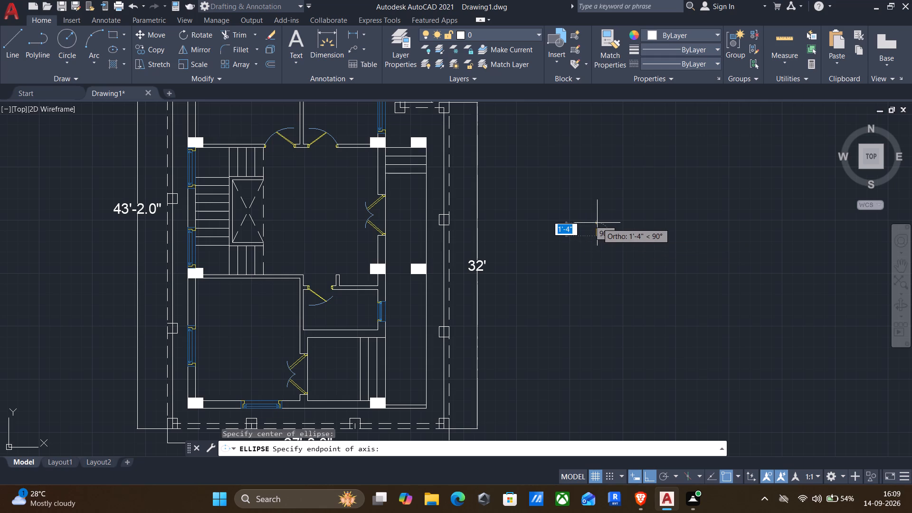
{"action": "scroll", "coordinate": [597, 223], "scroll_direction": "up", "scroll_amount": 2}
{"action": "left_click", "coordinate": [591, 235]}
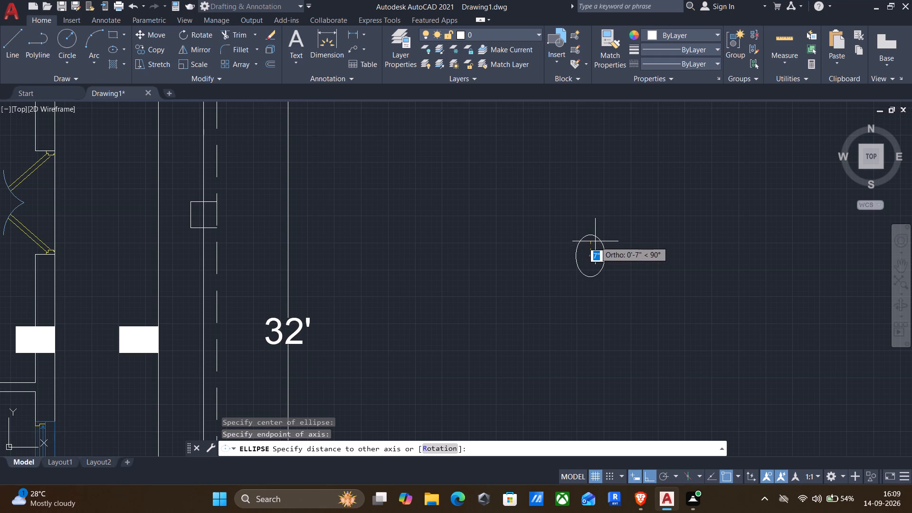
{"action": "type", "text": "6\""}
{"action": "key", "text": "Return"}
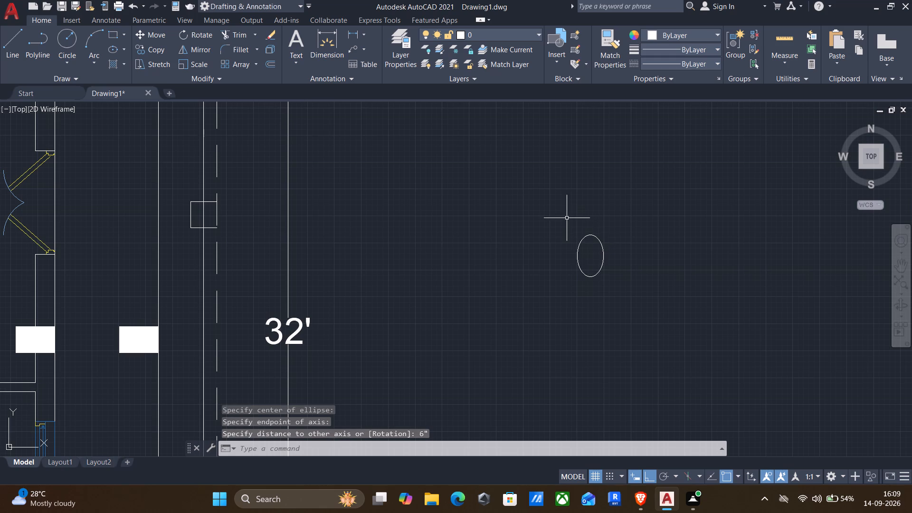
Offset the ellipse outward by 1".
{"action": "left_click", "coordinate": [567, 217]}
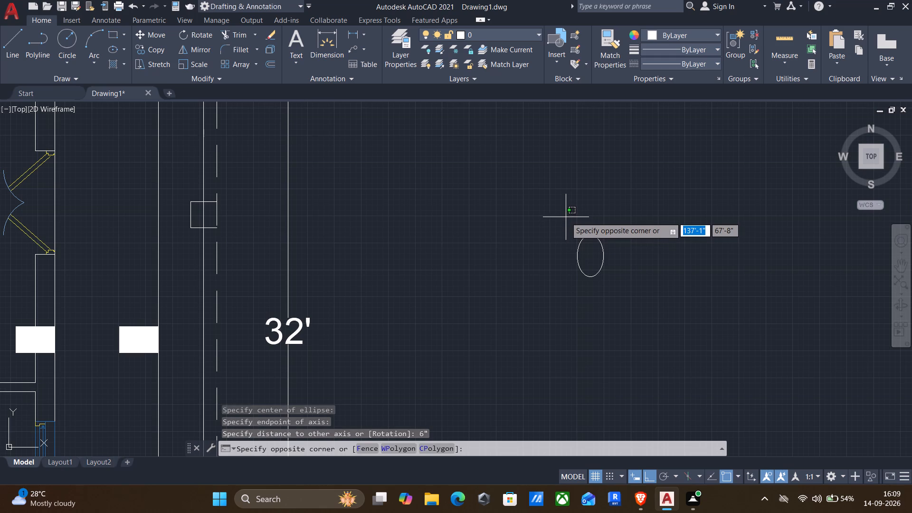
{"action": "key", "text": "Escape"}
{"action": "key", "text": "o"}
{"action": "key", "text": "Return"}
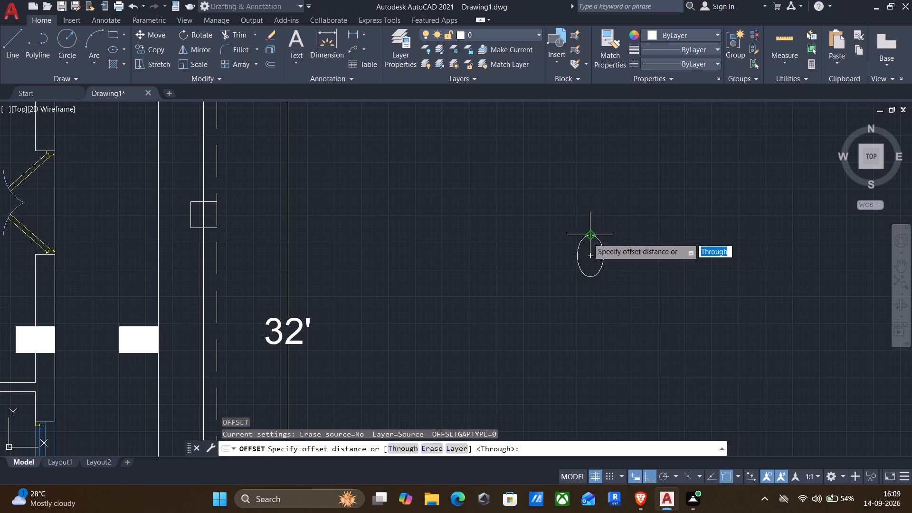
{"action": "left_click", "coordinate": [586, 237]}
{"action": "left_click", "coordinate": [586, 195]}
{"action": "left_click_drag", "start_coordinate": [588, 234], "coordinate": [592, 228]}
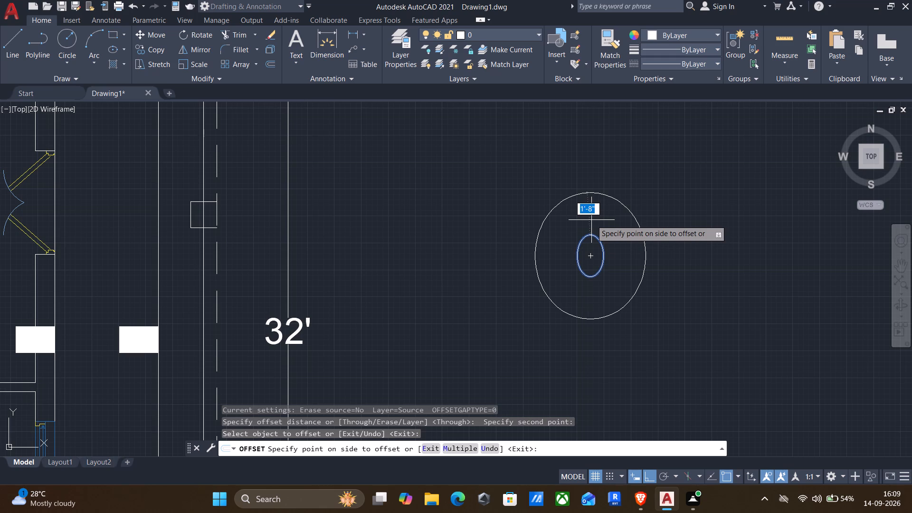
{"action": "type", "text": "1\""}
{"action": "key", "text": "Return"}
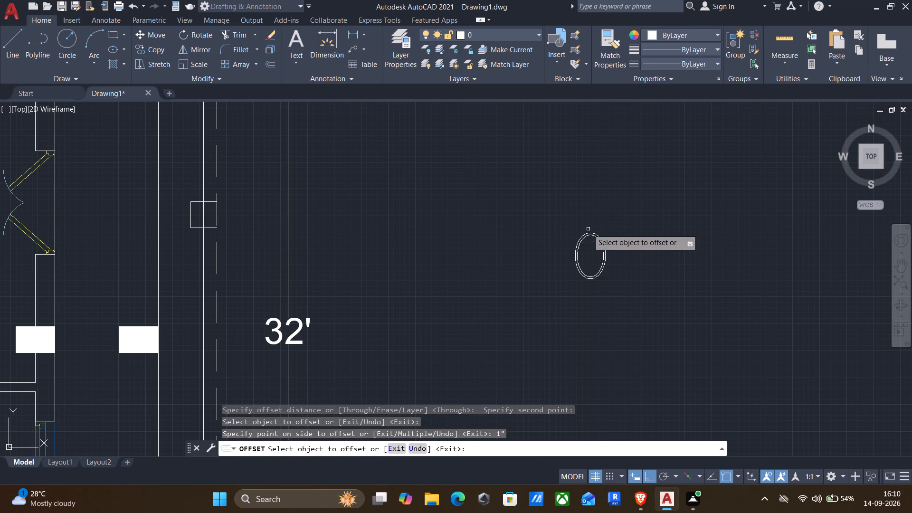
Offset the inner ellipse inward by 3" to add a smaller ellipse inside it.
{"action": "scroll", "coordinate": [588, 235], "scroll_direction": "up", "scroll_amount": 2}
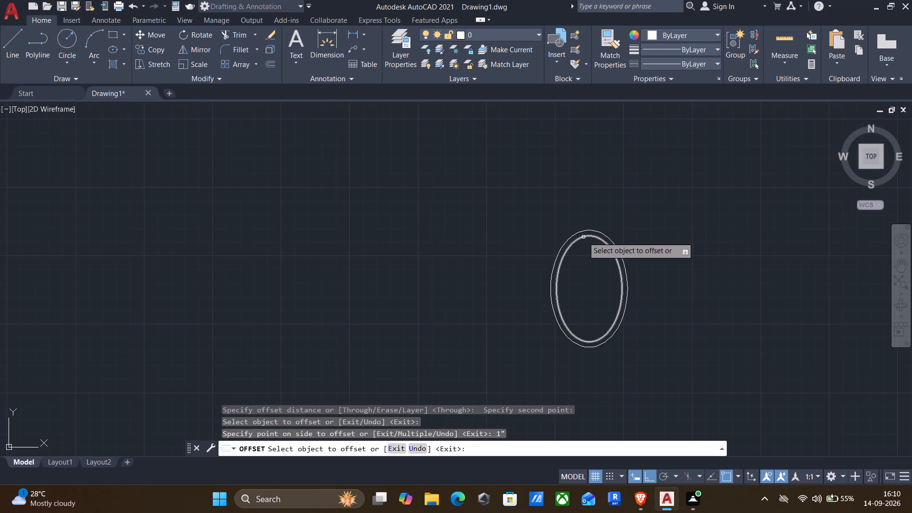
{"action": "left_click", "coordinate": [583, 237]}
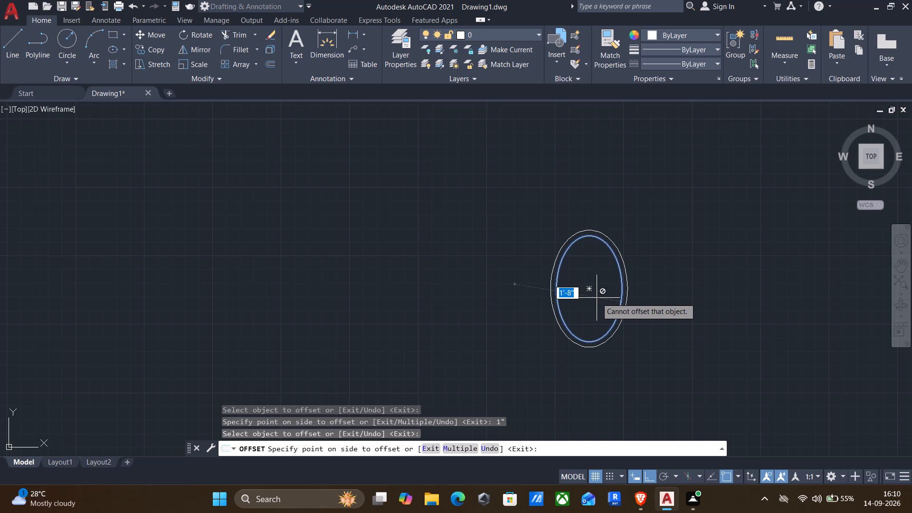
{"action": "type", "text": "3\""}
{"action": "key", "text": "Return"}
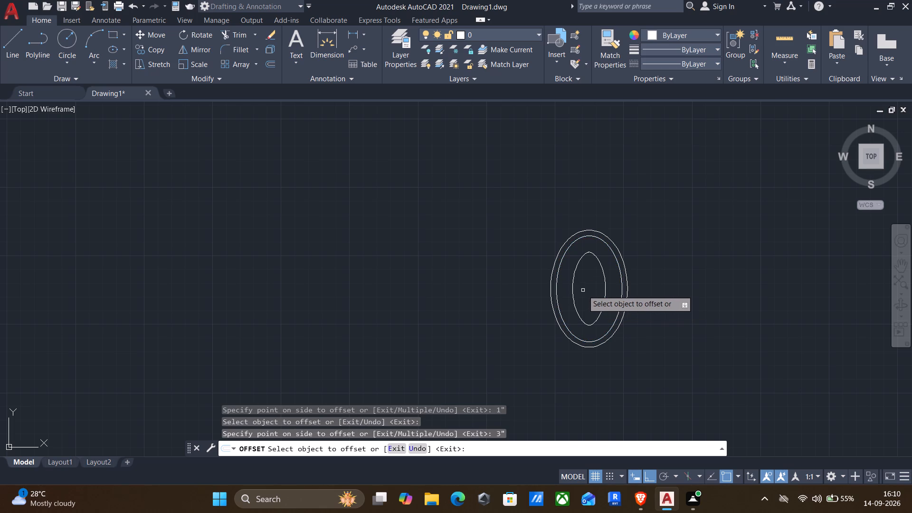
{"action": "key", "text": "Escape"}
Draw two concentric circles at the centre of the ellipses, one with about 1" radius and a smaller one inside it.
{"action": "key", "text": "c"}
{"action": "key", "text": "Return"}
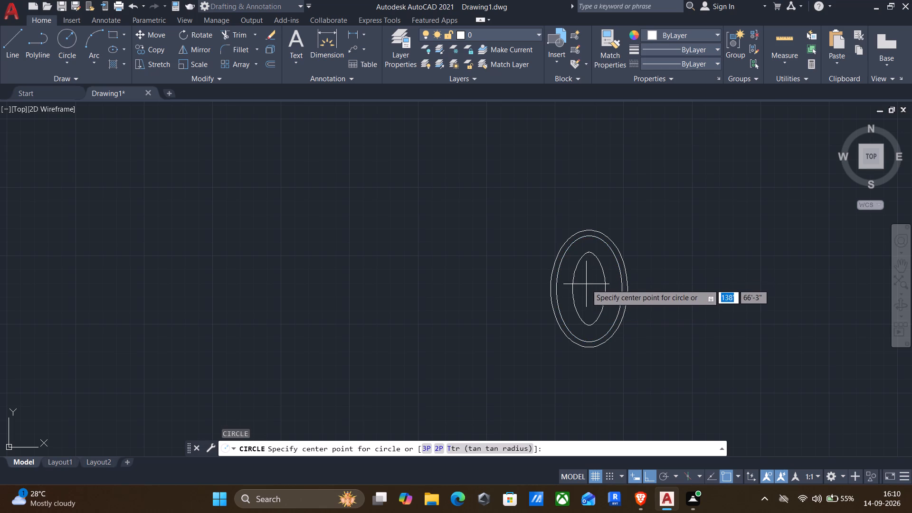
{"action": "left_click", "coordinate": [588, 290]}
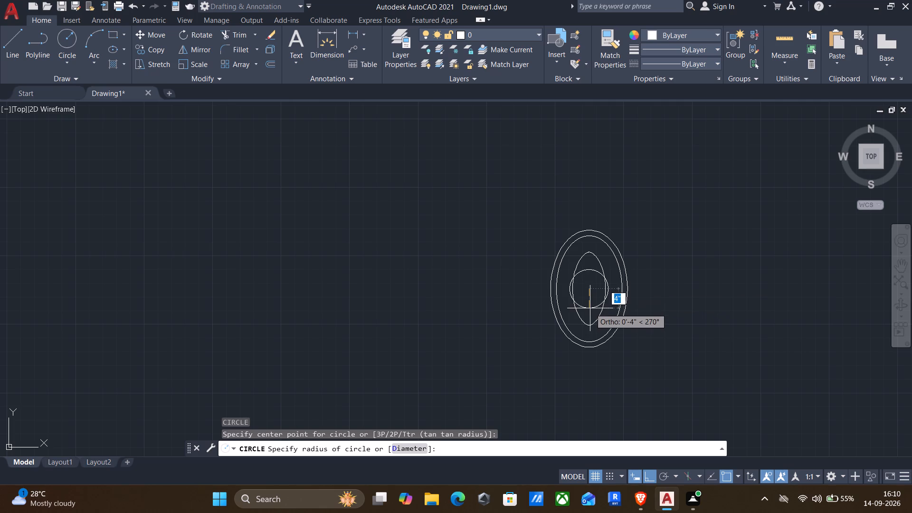
{"action": "scroll", "coordinate": [590, 306], "scroll_direction": "up", "scroll_amount": 3}
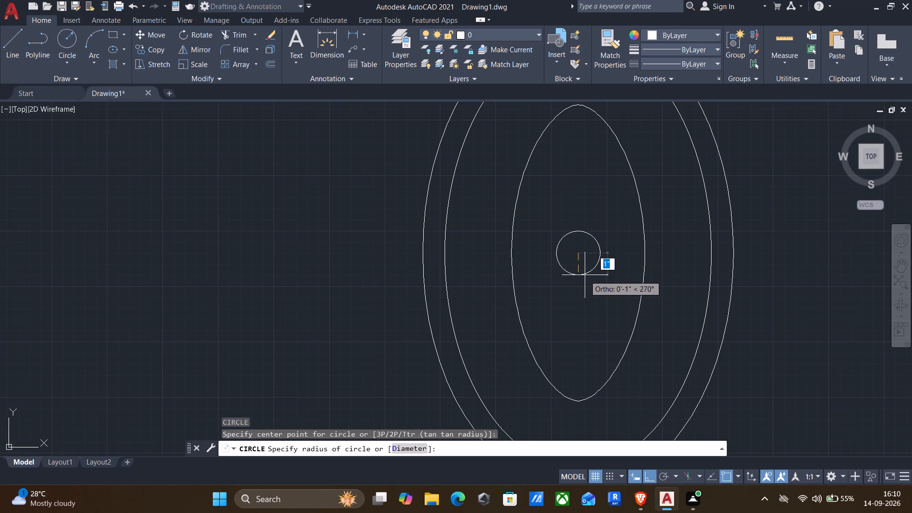
{"action": "left_click", "coordinate": [585, 275]}
{"action": "key", "text": "Return"}
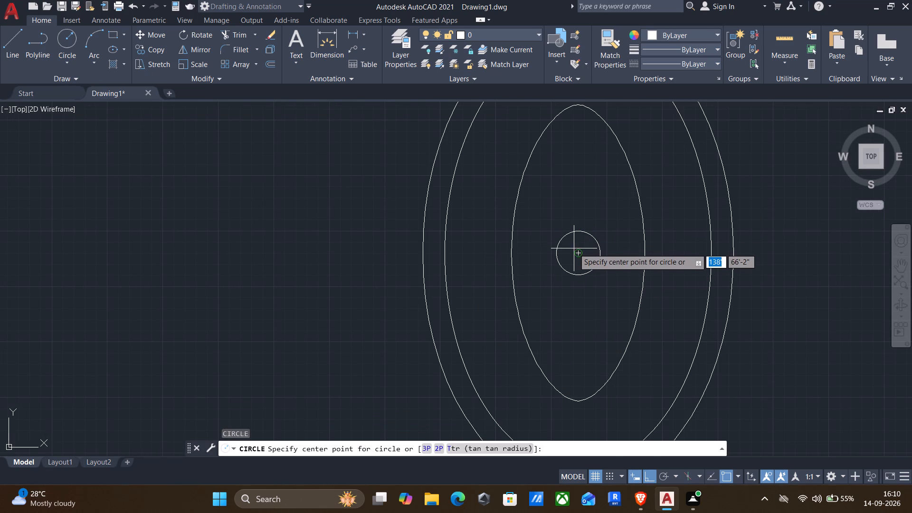
{"action": "left_click", "coordinate": [577, 251]}
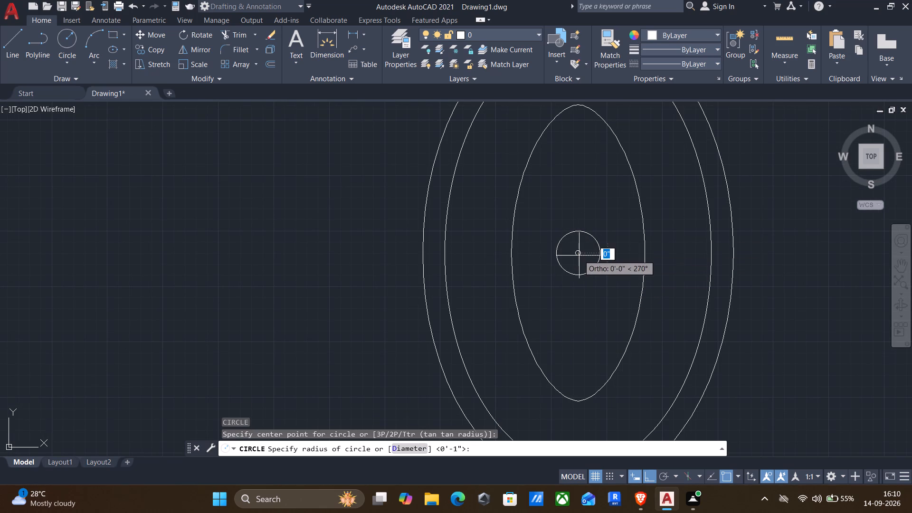
{"action": "scroll", "coordinate": [579, 260], "scroll_direction": "up", "scroll_amount": 2}
{"action": "left_click", "coordinate": [579, 273]}
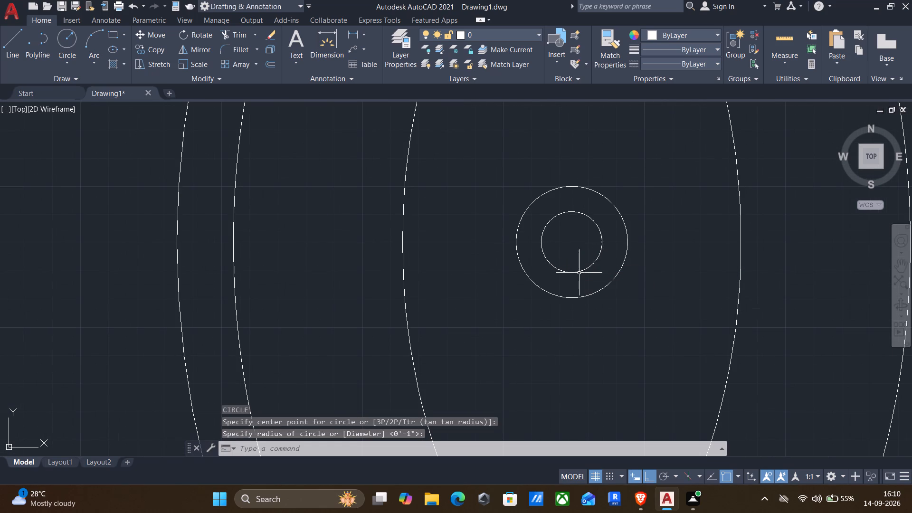
Draw a horizontal and a vertical line across the smaller circle to form a centred cross.
{"action": "key", "text": "l"}
{"action": "key", "text": "Return"}
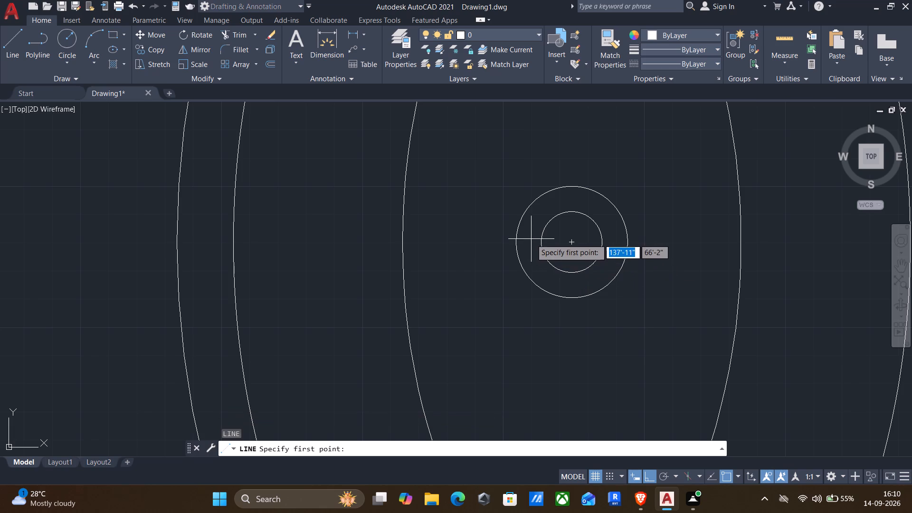
{"action": "left_click", "coordinate": [541, 242]}
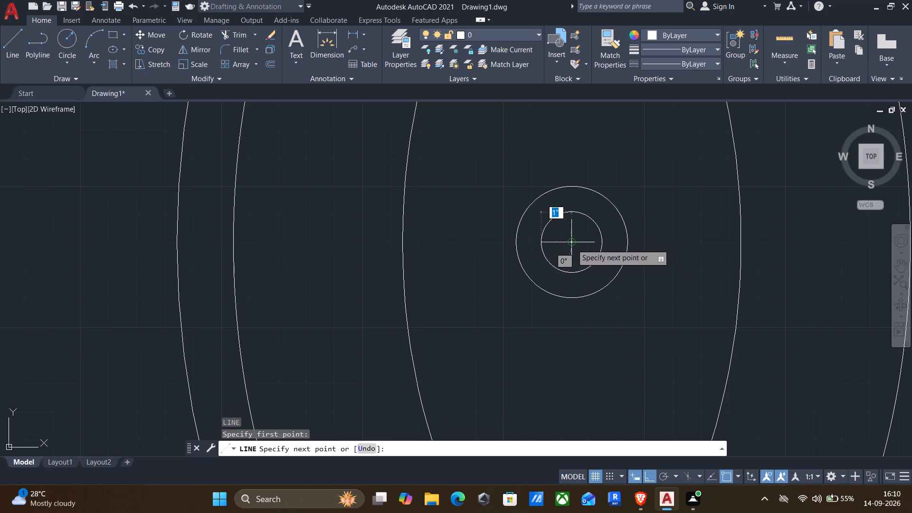
{"action": "left_click", "coordinate": [601, 240]}
{"action": "key", "text": "Return"}
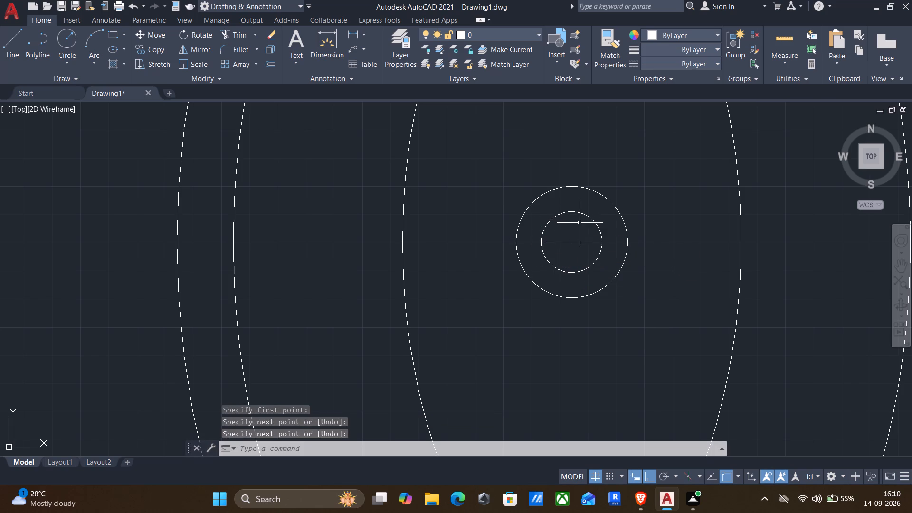
{"action": "key", "text": "Return"}
{"action": "left_click", "coordinate": [574, 212]}
{"action": "left_click", "coordinate": [573, 275]}
{"action": "key", "text": "Return"}
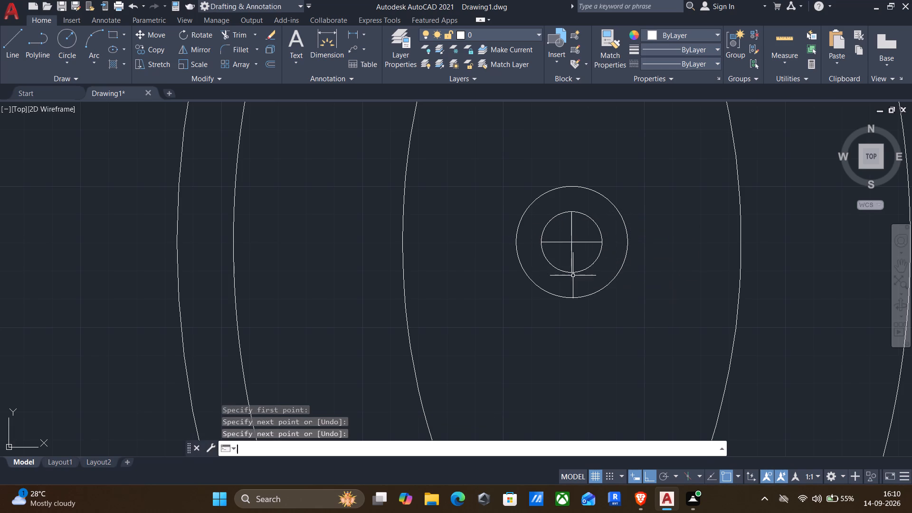
Rotate the whole oval fixture a quarter turn about the outer ellipse's bottom point so its long axis is horizontal.
{"action": "scroll", "coordinate": [575, 291], "scroll_direction": "down", "scroll_amount": 6}
{"action": "left_click_drag", "start_coordinate": [502, 230], "coordinate": [507, 241]}
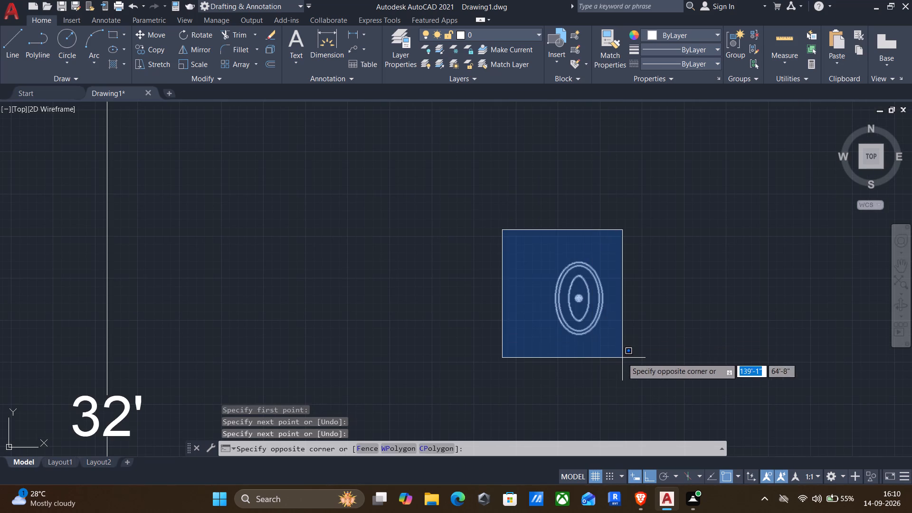
{"action": "left_click", "coordinate": [622, 358]}
{"action": "key", "text": "r"}
{"action": "key", "text": "o"}
{"action": "key", "text": "Return"}
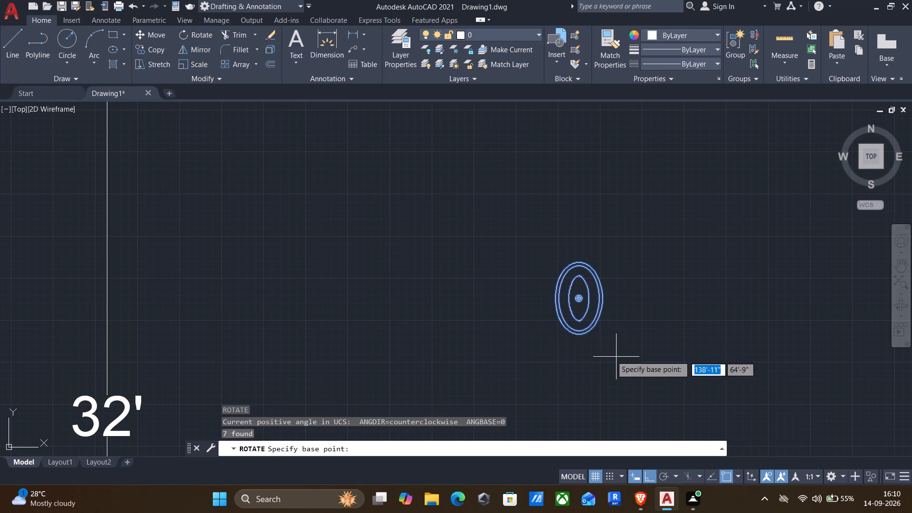
{"action": "left_click", "coordinate": [579, 336]}
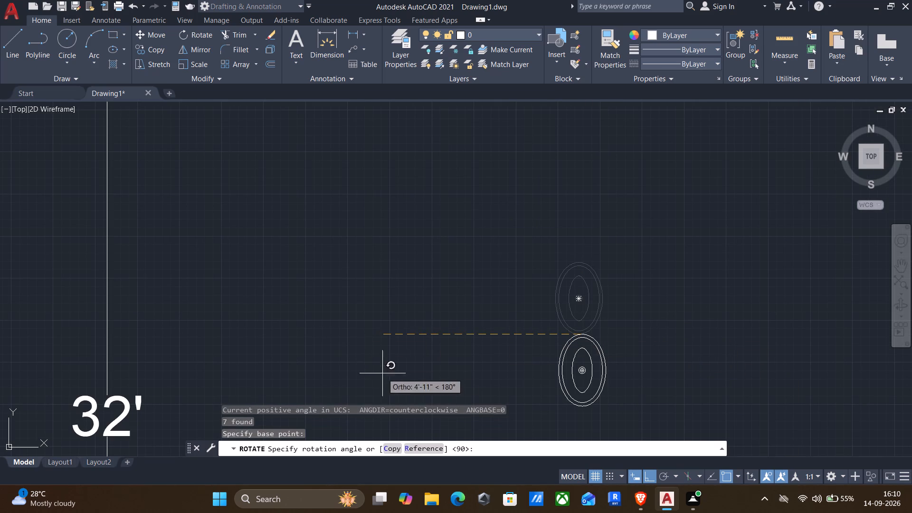
{"action": "middle_click_drag", "start_coordinate": [542, 366], "coordinate": [546, 188]}
{"action": "left_click", "coordinate": [549, 282]}
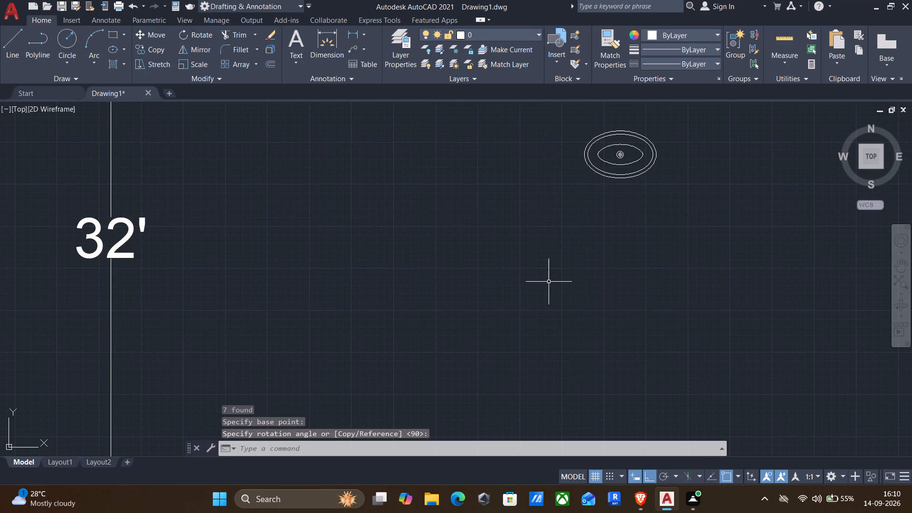
Copy the oval fixture from its lower edge onto the wall line between the wall stub and the nearby column, with Ortho off.
{"action": "middle_click_drag", "start_coordinate": [526, 164], "coordinate": [518, 312]}
{"action": "left_click", "coordinate": [511, 258]}
{"action": "scroll", "coordinate": [512, 256], "scroll_direction": "down", "scroll_amount": 3}
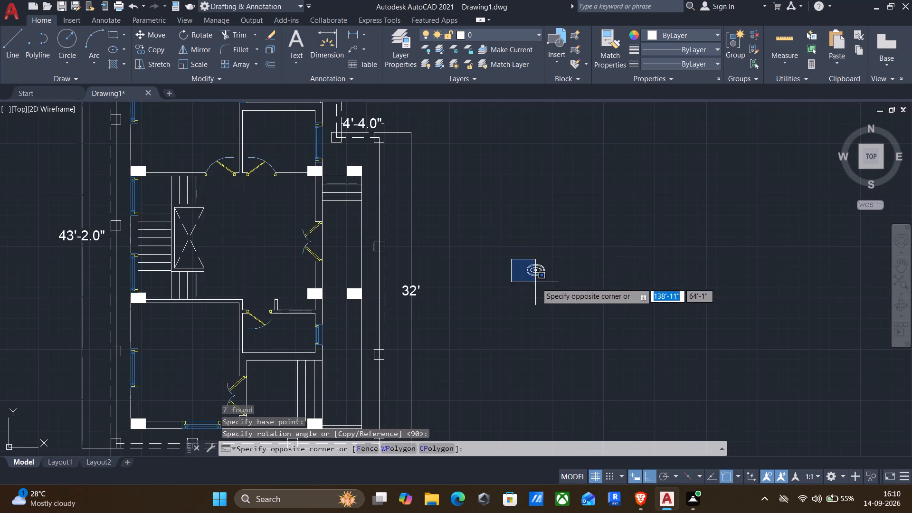
{"action": "left_click", "coordinate": [577, 296]}
{"action": "type", "text": "co"}
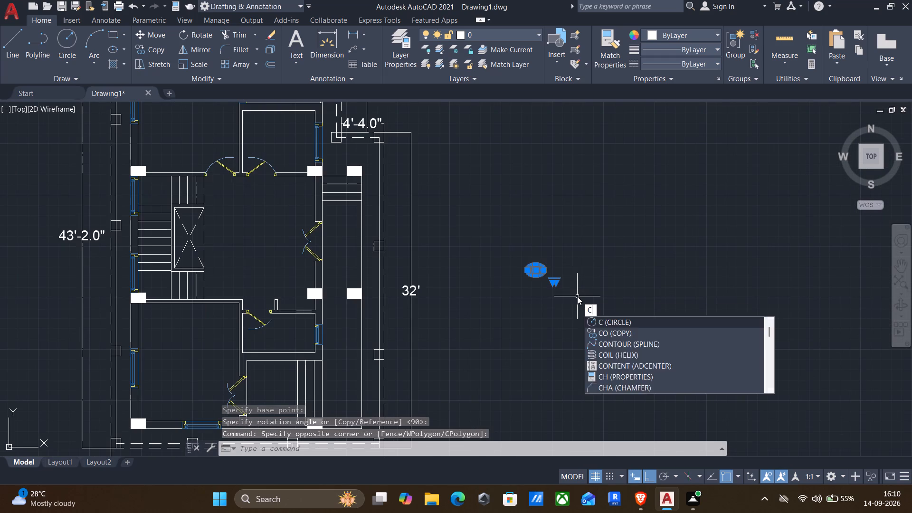
{"action": "key", "text": "Return"}
{"action": "scroll", "coordinate": [534, 290], "scroll_direction": "up", "scroll_amount": 3}
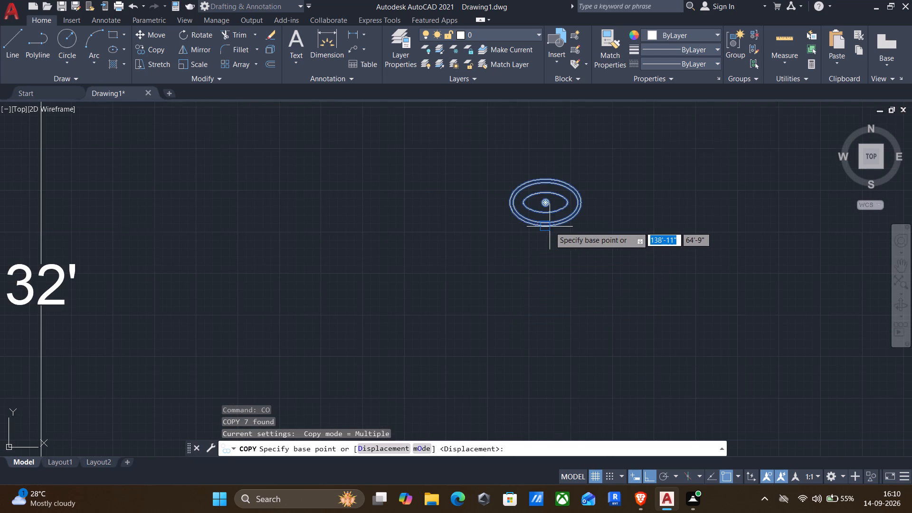
{"action": "scroll", "coordinate": [550, 227], "scroll_direction": "up", "scroll_amount": 3}
{"action": "left_click", "coordinate": [513, 223]}
{"action": "scroll", "coordinate": [512, 251], "scroll_direction": "down", "scroll_amount": 3}
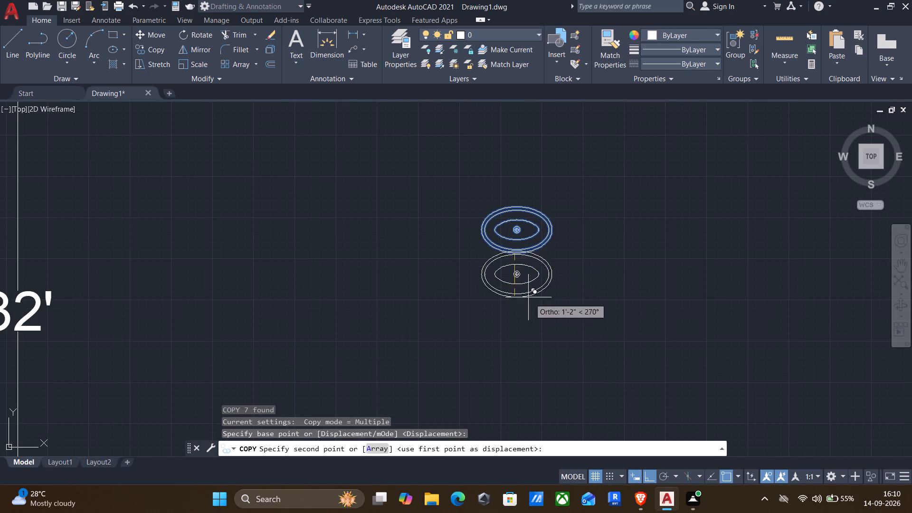
{"action": "key", "text": "F8"}
{"action": "middle_click_drag", "start_coordinate": [561, 259], "coordinate": [862, 203]}
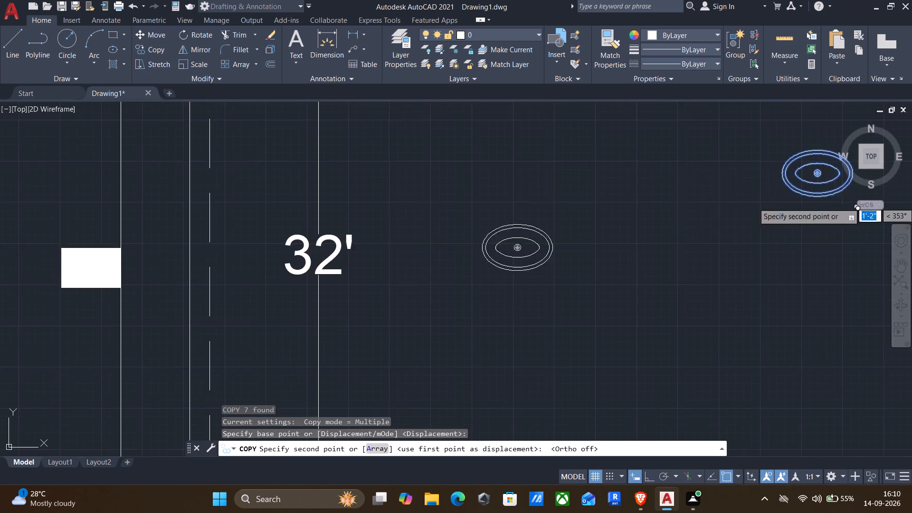
{"action": "scroll", "coordinate": [224, 235], "scroll_direction": "down", "scroll_amount": 1}
{"action": "middle_click_drag", "start_coordinate": [94, 272], "coordinate": [563, 252]}
{"action": "scroll", "coordinate": [418, 278], "scroll_direction": "up", "scroll_amount": 3}
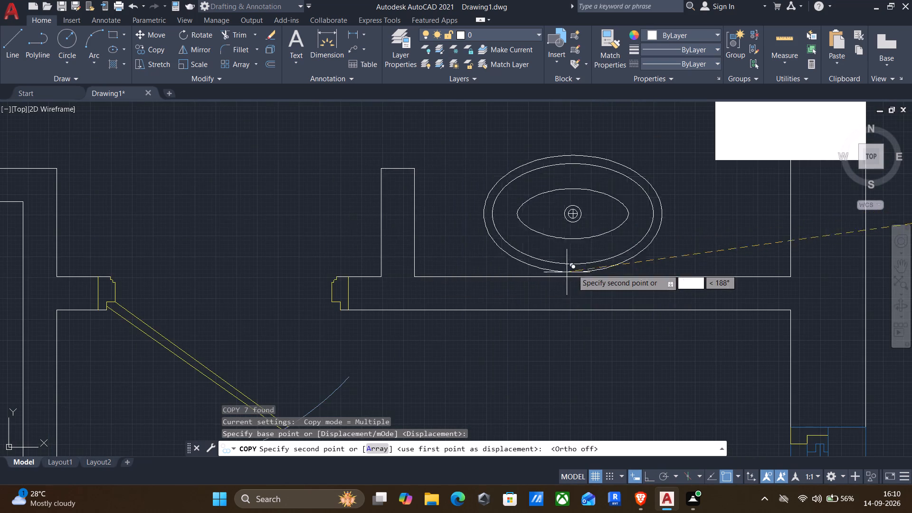
{"action": "scroll", "coordinate": [573, 269], "scroll_direction": "up", "scroll_amount": 2}
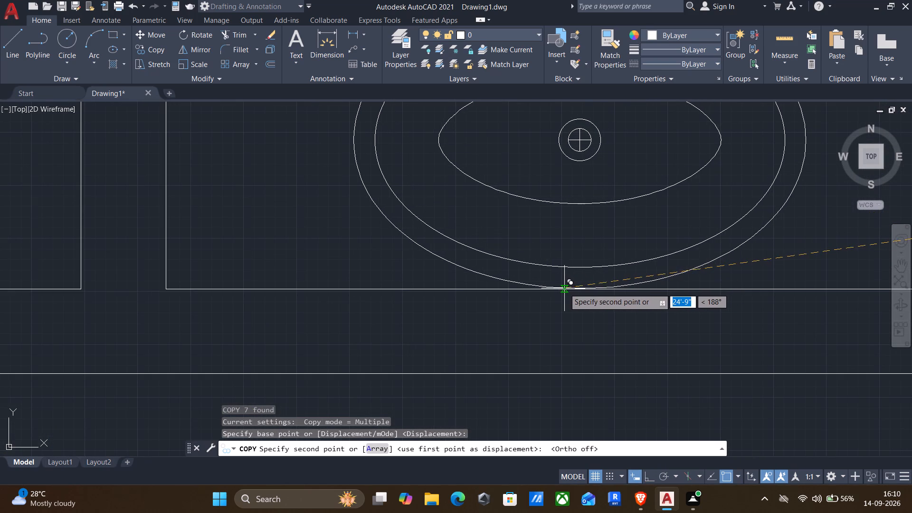
{"action": "left_click", "coordinate": [564, 288]}
{"action": "scroll", "coordinate": [564, 288], "scroll_direction": "down", "scroll_amount": 3}
{"action": "middle_click_drag", "start_coordinate": [671, 326], "coordinate": [663, 308]}
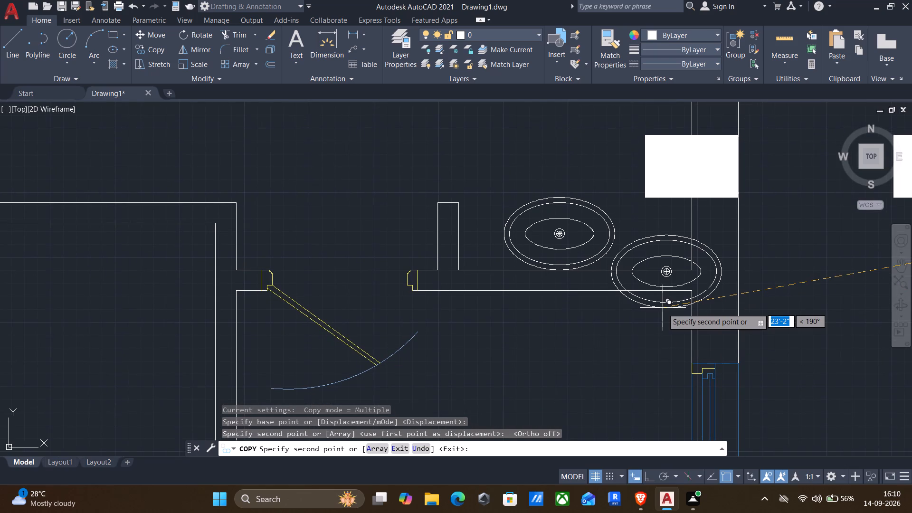
{"action": "key", "text": "Escape"}
Look over the floor plan from the placed fixture up to the rooms at the plan's upper end.
{"action": "scroll", "coordinate": [660, 339], "scroll_direction": "down", "scroll_amount": 2}
{"action": "middle_click_drag", "start_coordinate": [655, 336], "coordinate": [651, 336]}
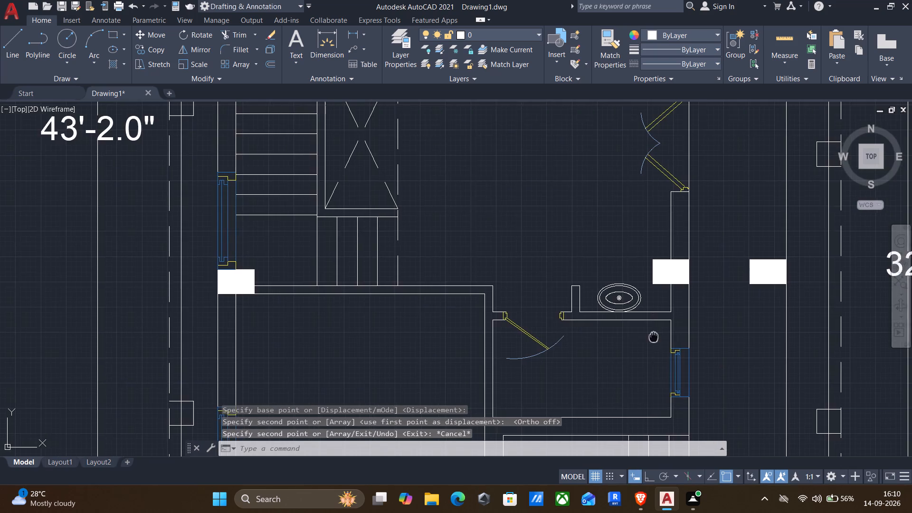
{"action": "middle_click_drag", "start_coordinate": [651, 336], "coordinate": [509, 322]}
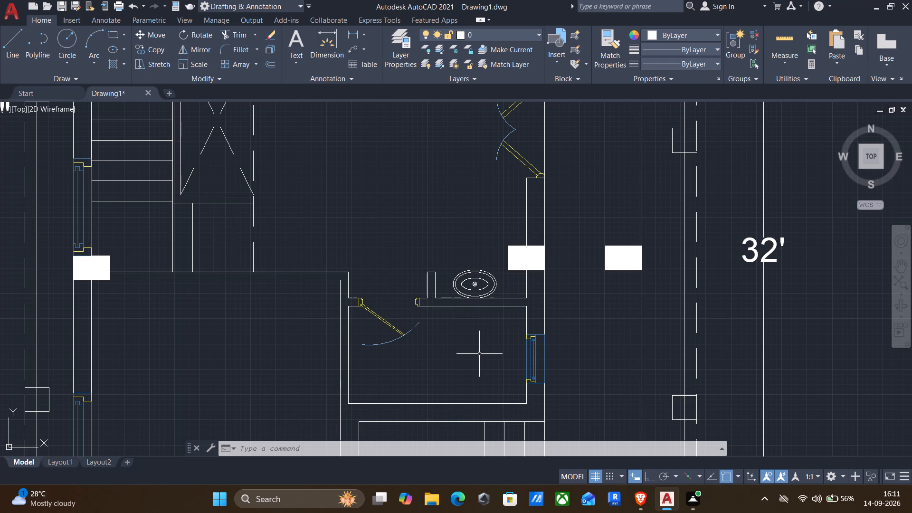
{"action": "scroll", "coordinate": [468, 345], "scroll_direction": "down", "scroll_amount": 1}
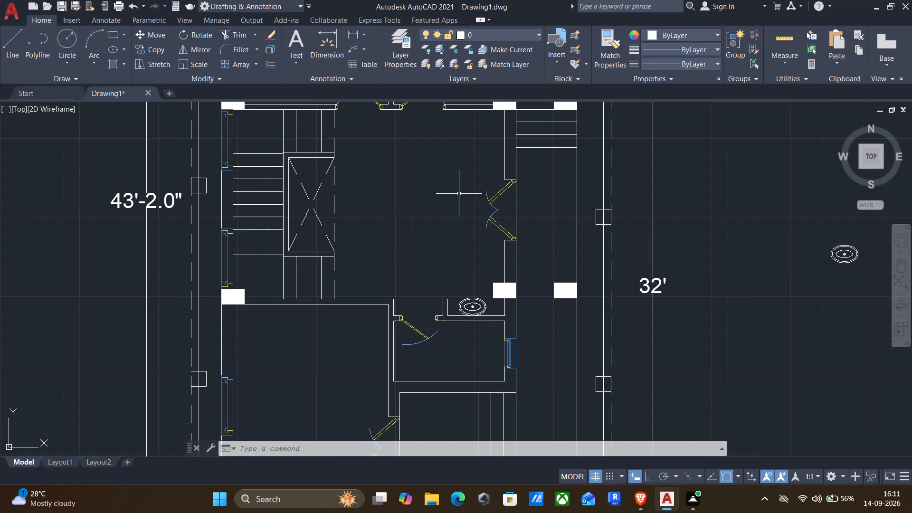
{"action": "middle_click_drag", "start_coordinate": [436, 198], "coordinate": [396, 254]}
{"action": "scroll", "coordinate": [433, 202], "scroll_direction": "down", "scroll_amount": 1}
{"action": "middle_click", "coordinate": [397, 272]}
{"action": "middle_click_drag", "start_coordinate": [397, 268], "coordinate": [400, 189]}
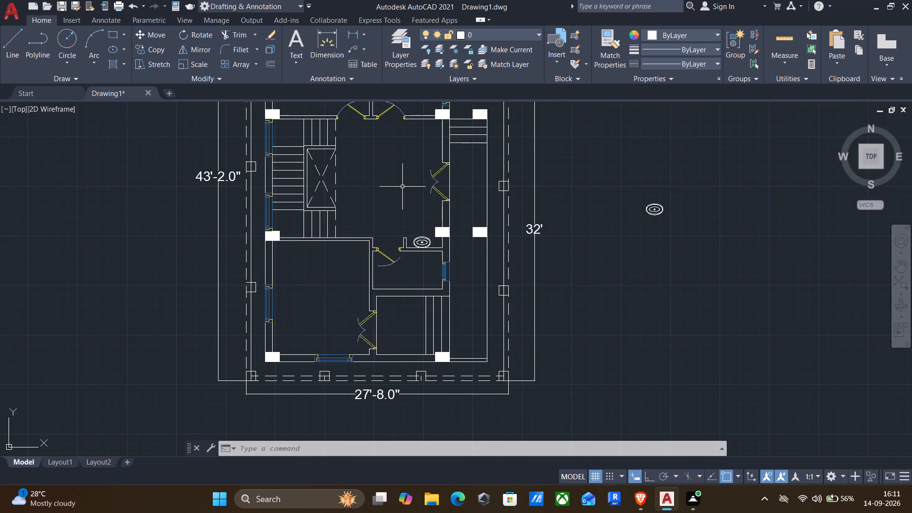
{"action": "middle_click_drag", "start_coordinate": [393, 153], "coordinate": [334, 276]}
{"action": "middle_click_drag", "start_coordinate": [332, 187], "coordinate": [328, 255]}
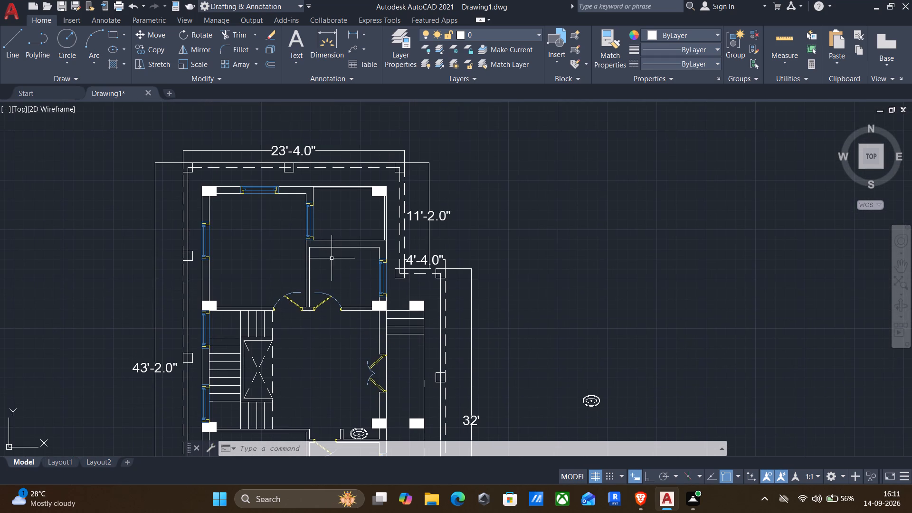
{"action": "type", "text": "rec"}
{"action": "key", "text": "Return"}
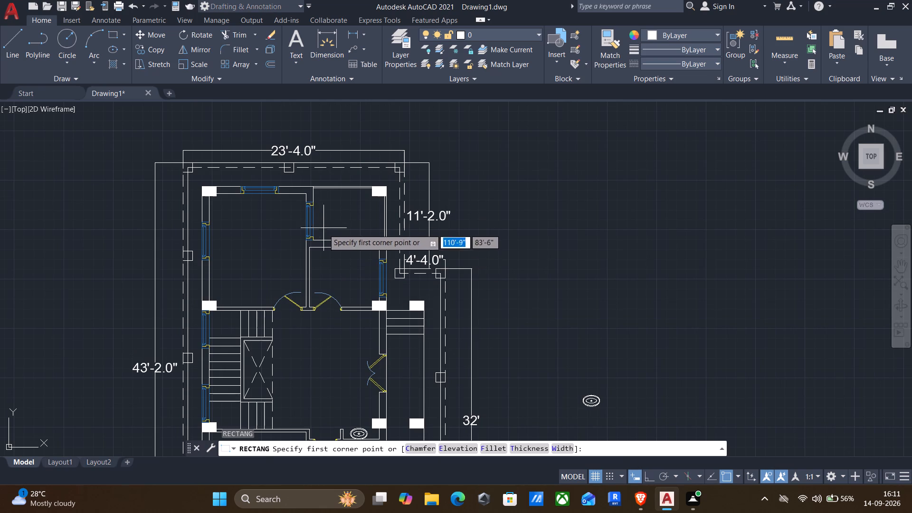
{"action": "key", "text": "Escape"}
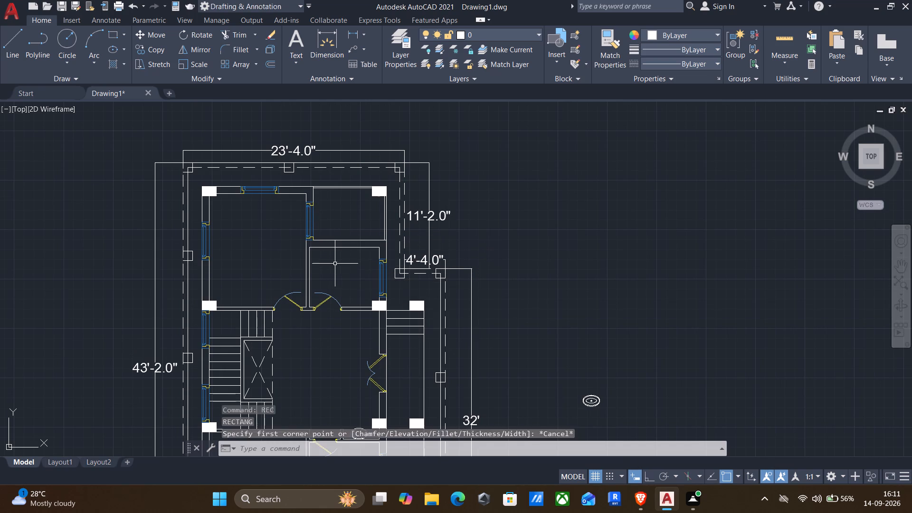
Offset the top wall line of the small upper room 2' down into the room.
{"action": "scroll", "coordinate": [335, 260], "scroll_direction": "up", "scroll_amount": 1}
{"action": "key", "text": "o"}
{"action": "key", "text": "Return"}
{"action": "left_click", "coordinate": [338, 234]}
{"action": "left_click", "coordinate": [338, 288]}
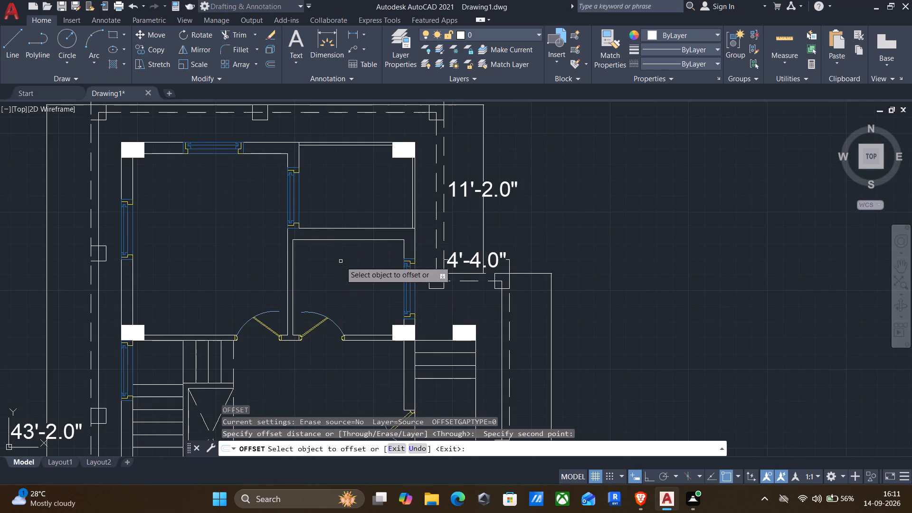
{"action": "left_click", "coordinate": [333, 235]}
{"action": "left_click", "coordinate": [323, 241]}
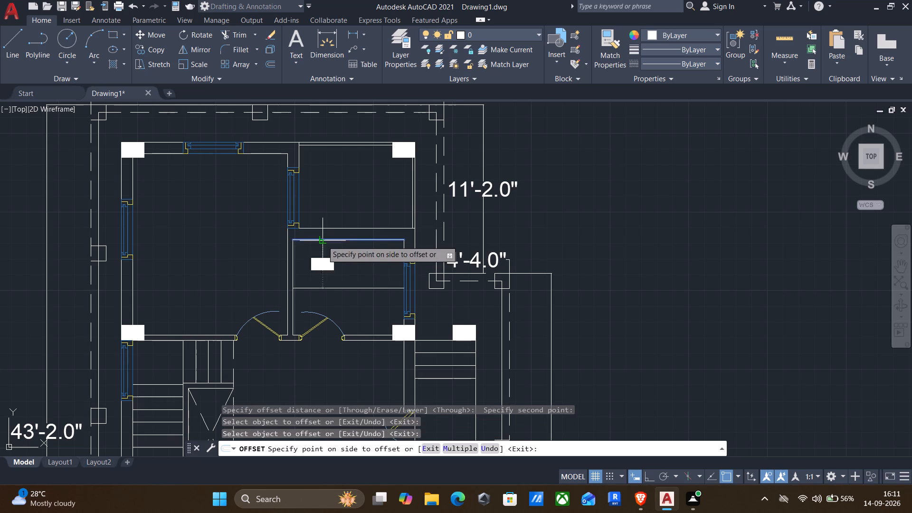
{"action": "type", "text": "2'"}
{"action": "key", "text": "Return"}
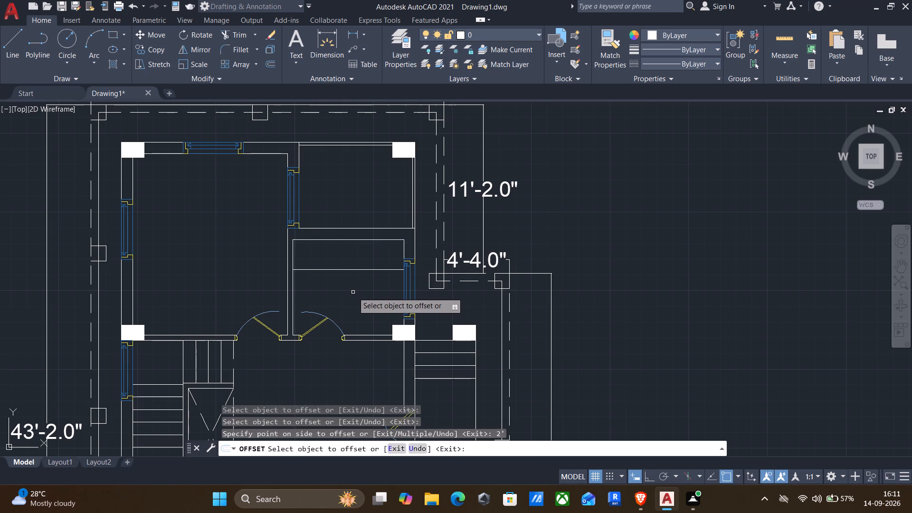
Draw a rectangle about 1'-6" deep inside the 2' strip of the small upper room, near its left end.
{"action": "key", "text": "Escape"}
{"action": "type", "text": "rec"}
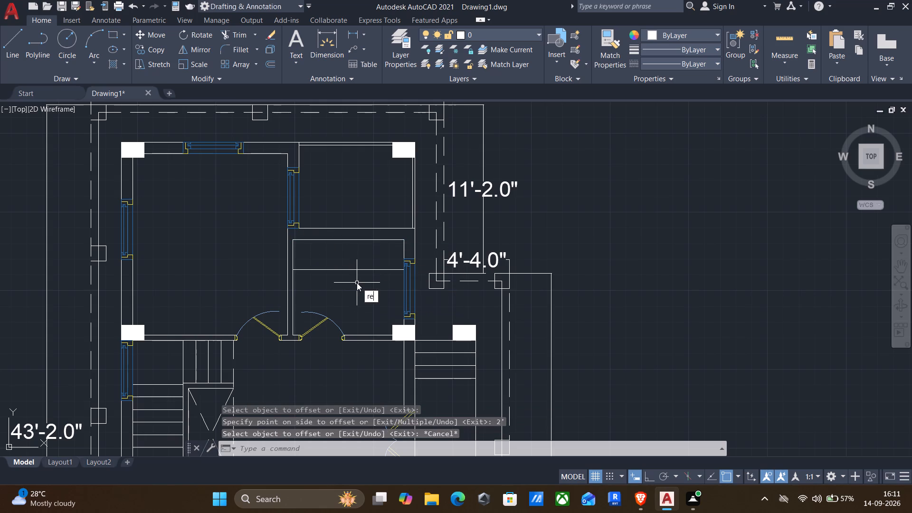
{"action": "key", "text": "Return"}
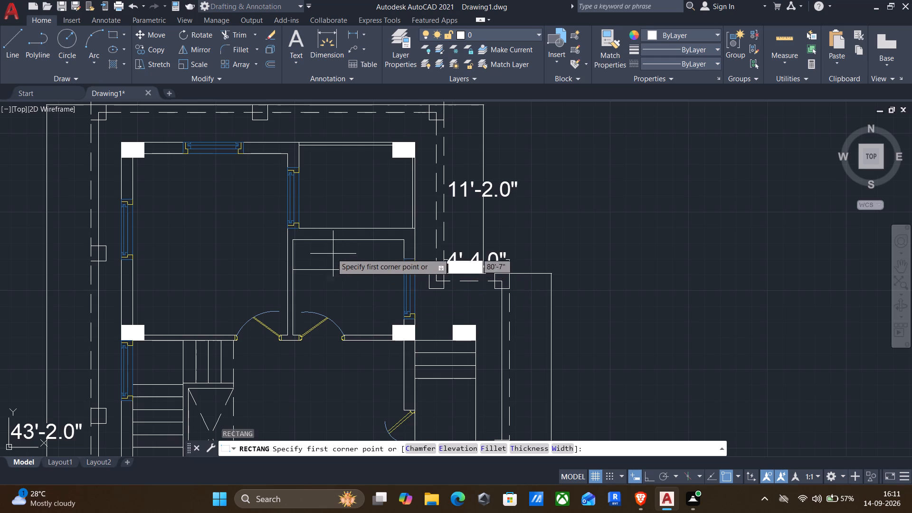
{"action": "scroll", "coordinate": [316, 251], "scroll_direction": "up", "scroll_amount": 3}
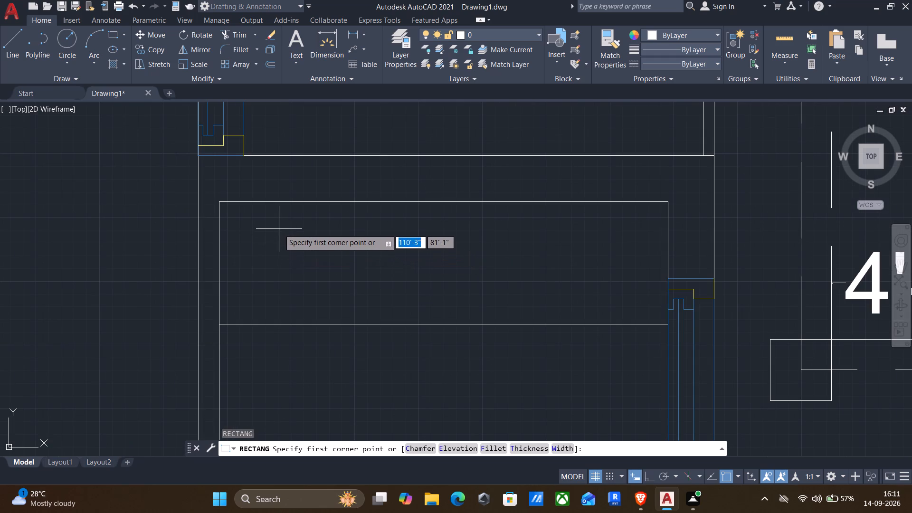
{"action": "left_click", "coordinate": [271, 220]}
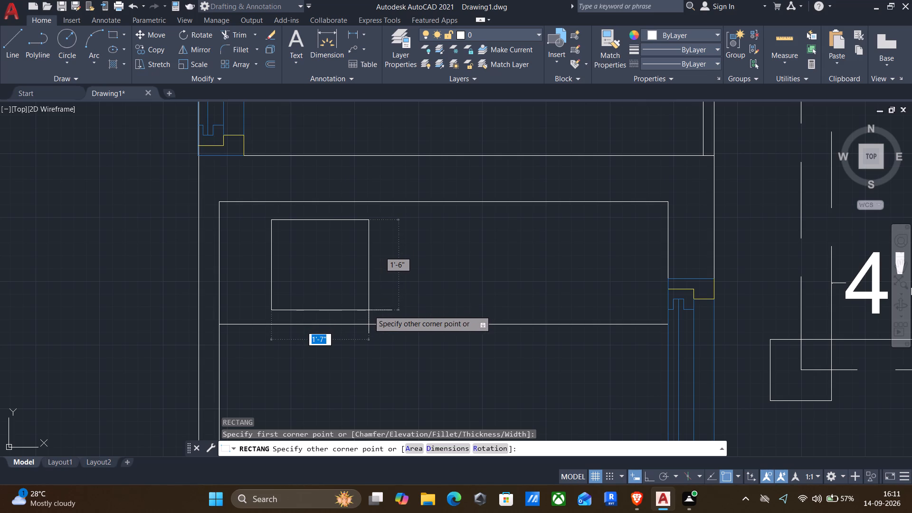
{"action": "left_click", "coordinate": [382, 310]}
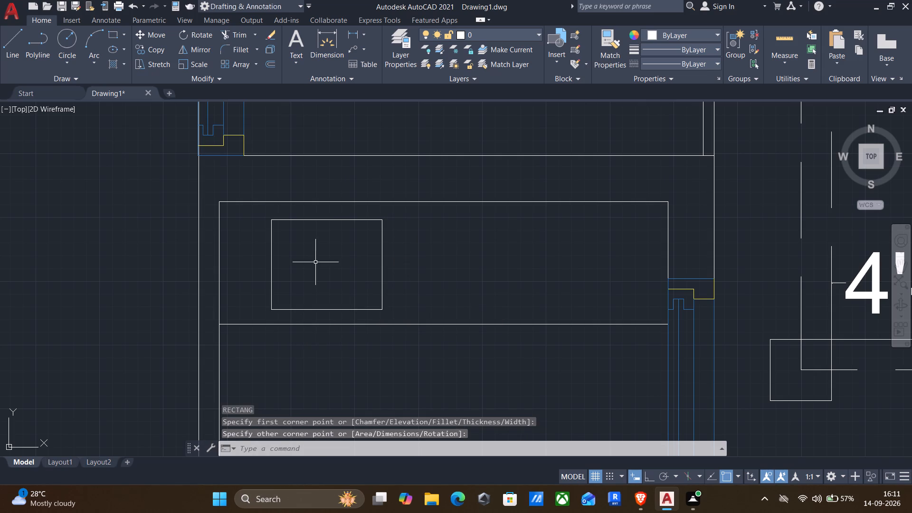
{"action": "key", "text": "Return"}
{"action": "key", "text": "Escape"}
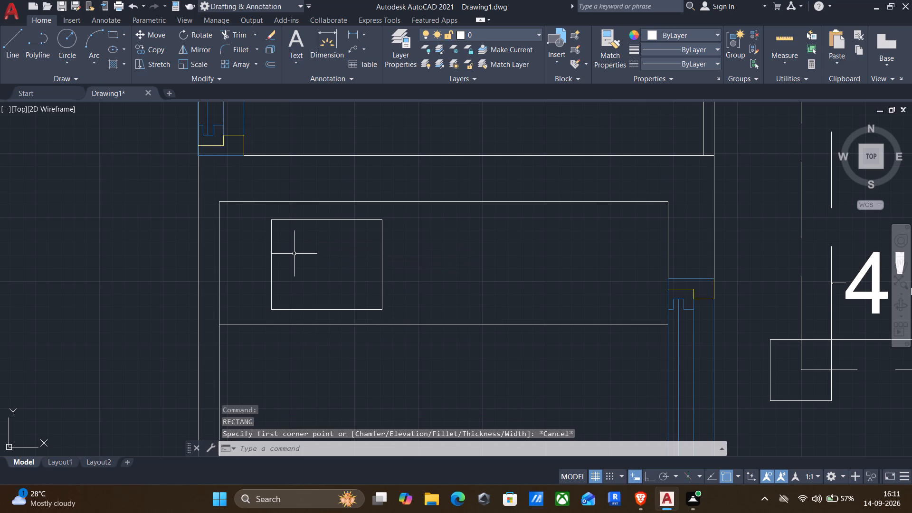
Draw a circle of about 3" radius inside the rectangle, near its upper-left corner.
{"action": "key", "text": "c"}
{"action": "key", "text": "Return"}
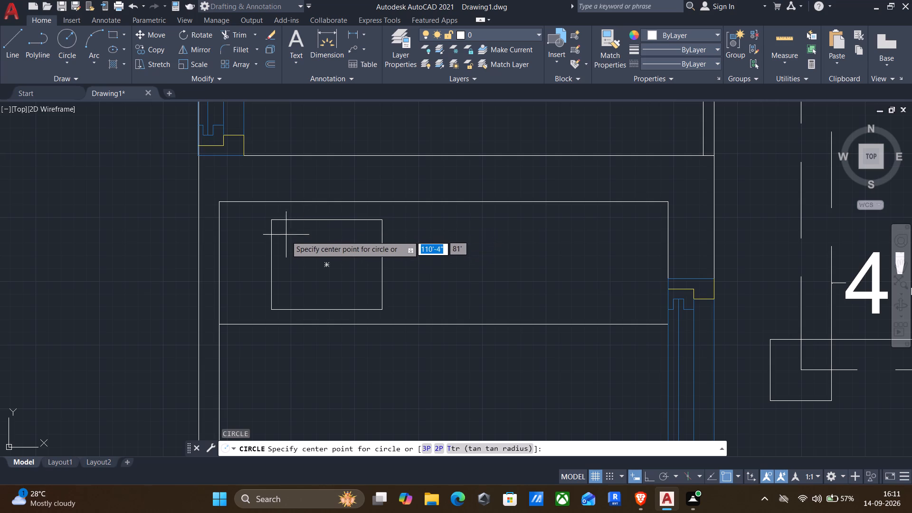
{"action": "scroll", "coordinate": [302, 252], "scroll_direction": "up", "scroll_amount": 2}
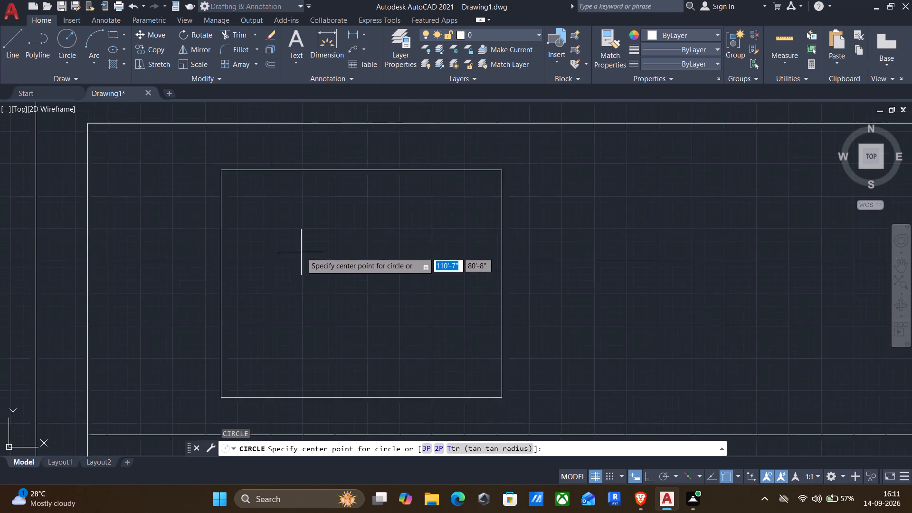
{"action": "scroll", "coordinate": [301, 252], "scroll_direction": "up", "scroll_amount": 1}
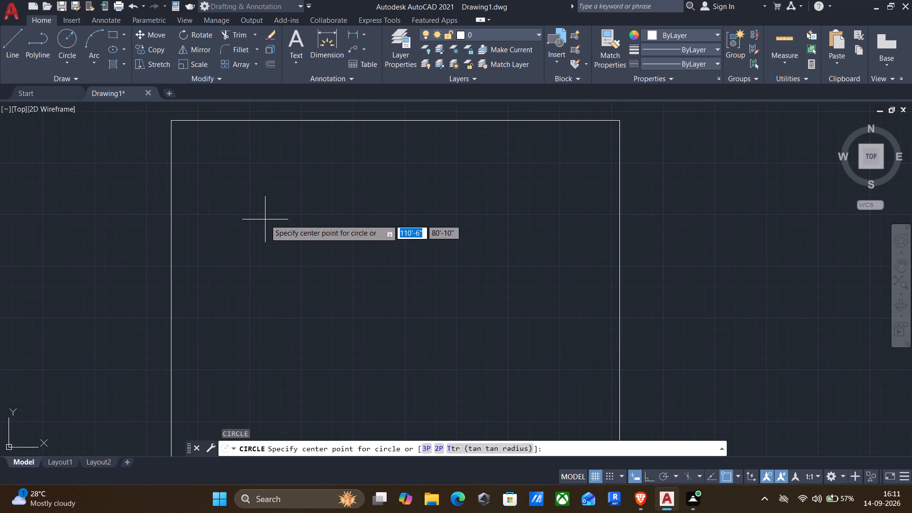
{"action": "scroll", "coordinate": [267, 217], "scroll_direction": "down", "scroll_amount": 2}
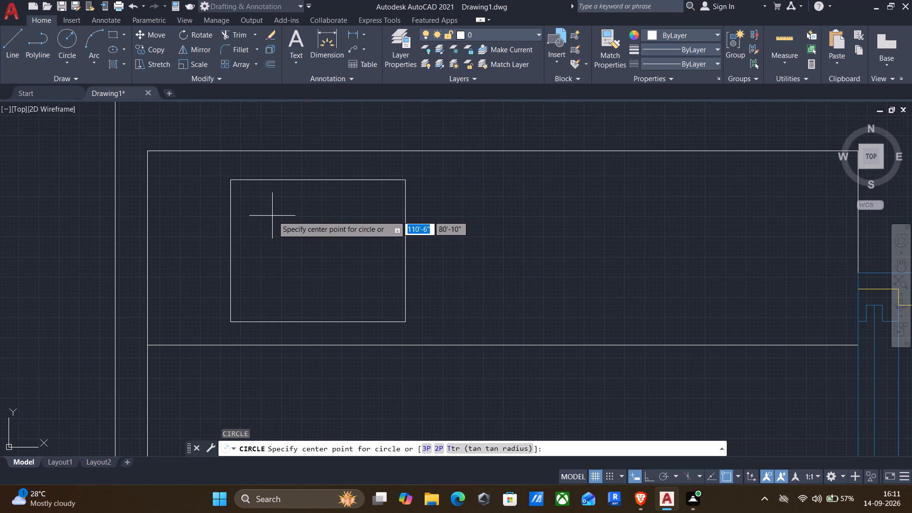
{"action": "left_click", "coordinate": [273, 216]}
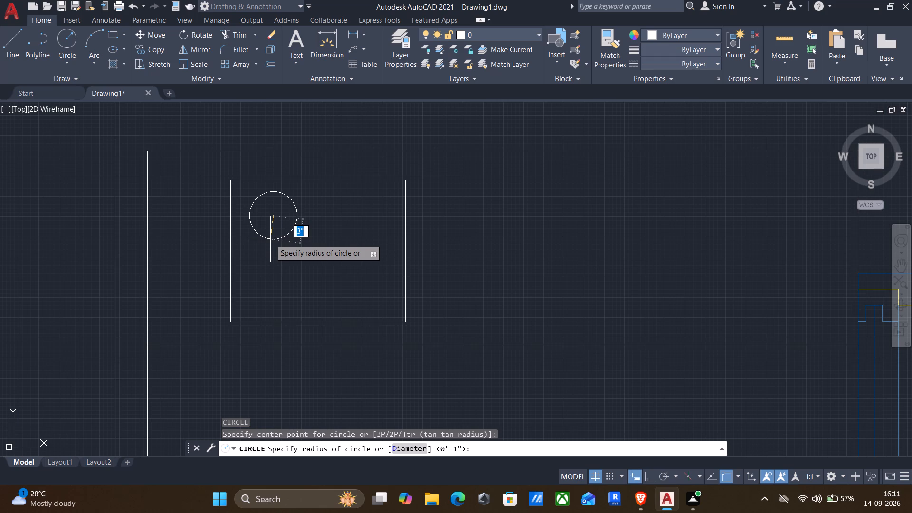
{"action": "left_click", "coordinate": [270, 239]}
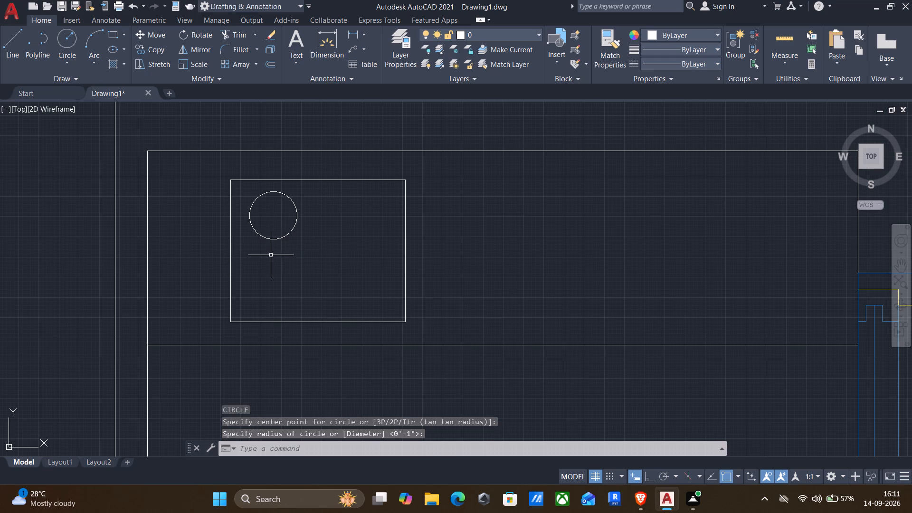
{"action": "key", "text": "Return"}
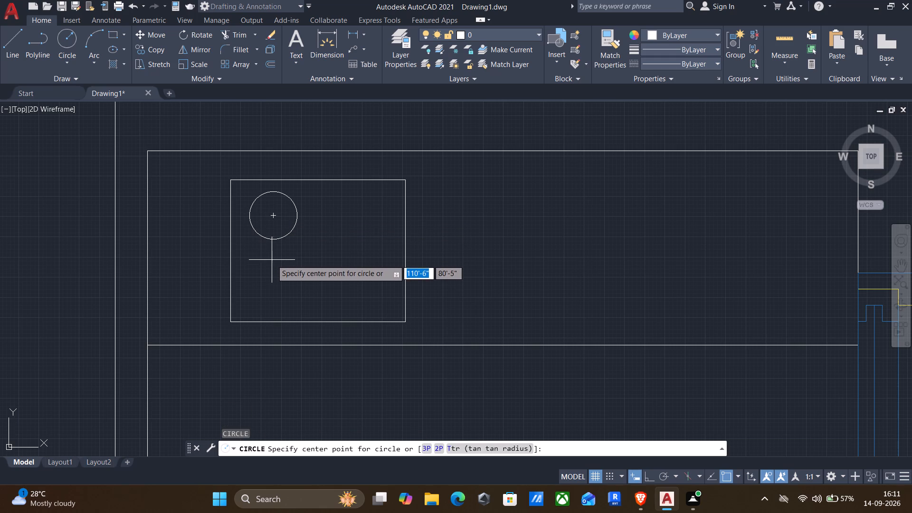
{"action": "key", "text": "Escape"}
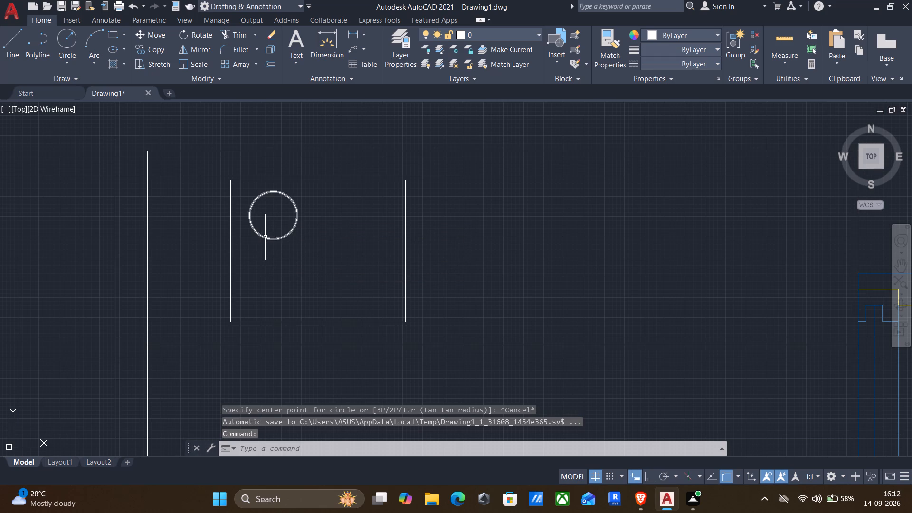
Copy the circle from its centre about 8" straight down inside the rectangle, with Ortho on.
{"action": "left_click", "coordinate": [265, 237]}
{"action": "key", "text": "c"}
{"action": "key", "text": "o"}
{"action": "key", "text": "Return"}
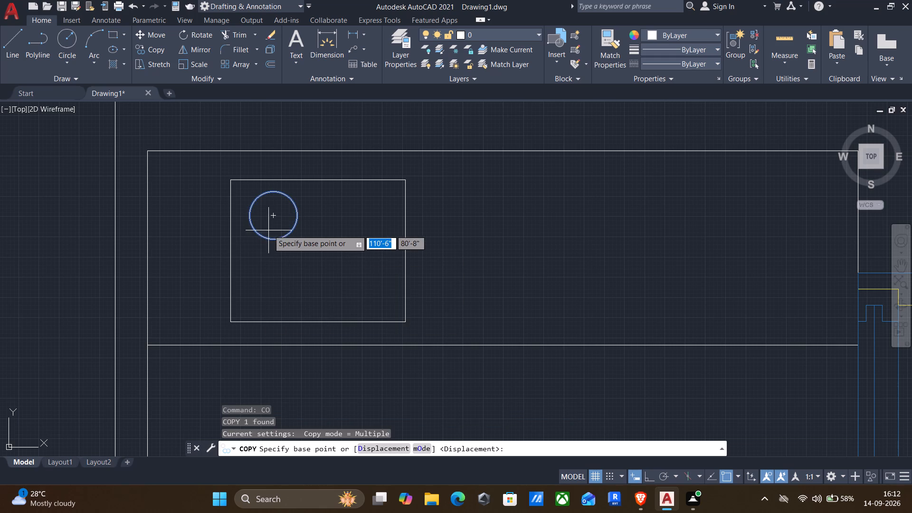
{"action": "left_click", "coordinate": [275, 216]}
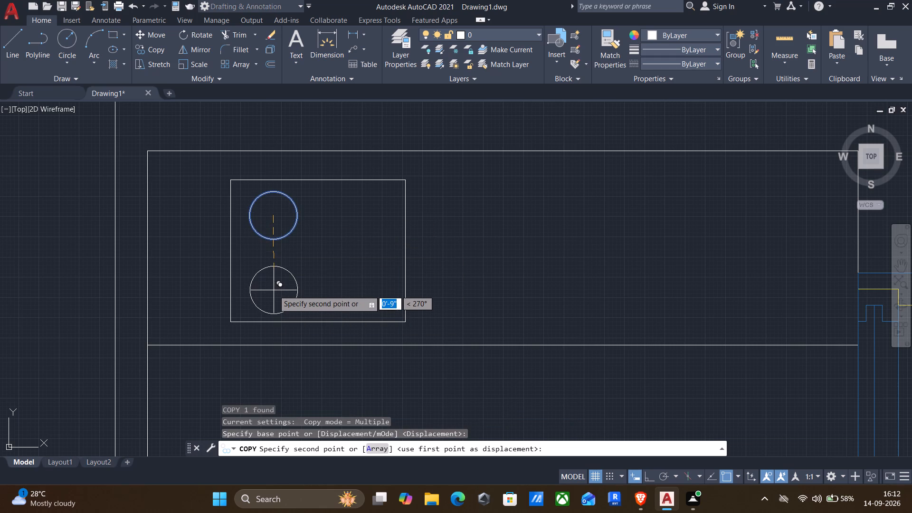
{"action": "key", "text": "F8"}
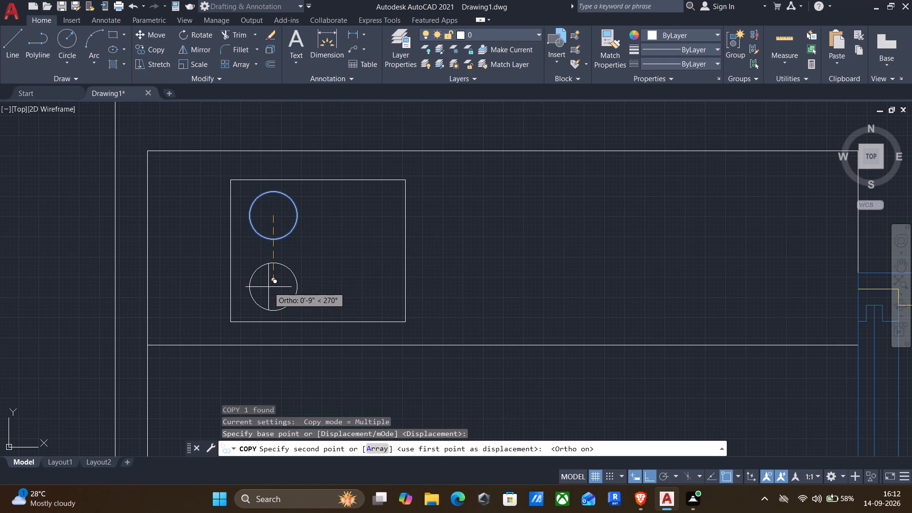
{"action": "left_click", "coordinate": [269, 282]}
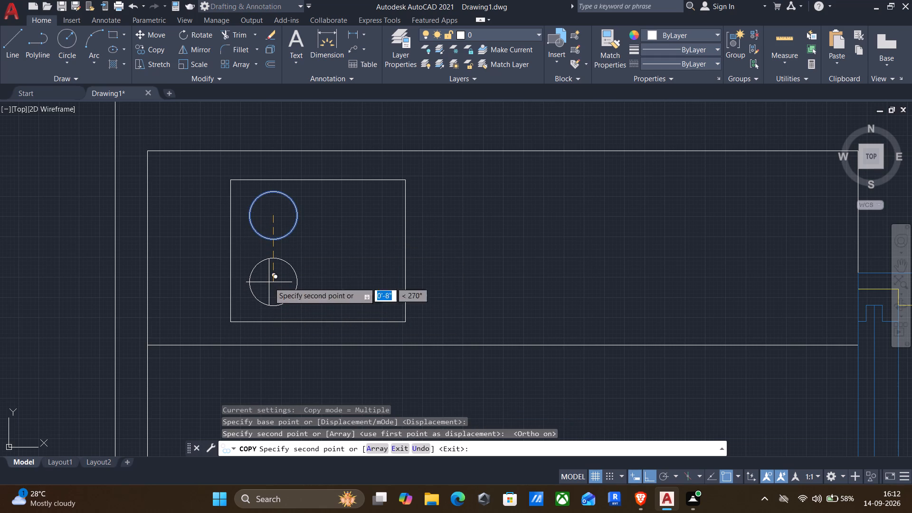
{"action": "key", "text": "Return"}
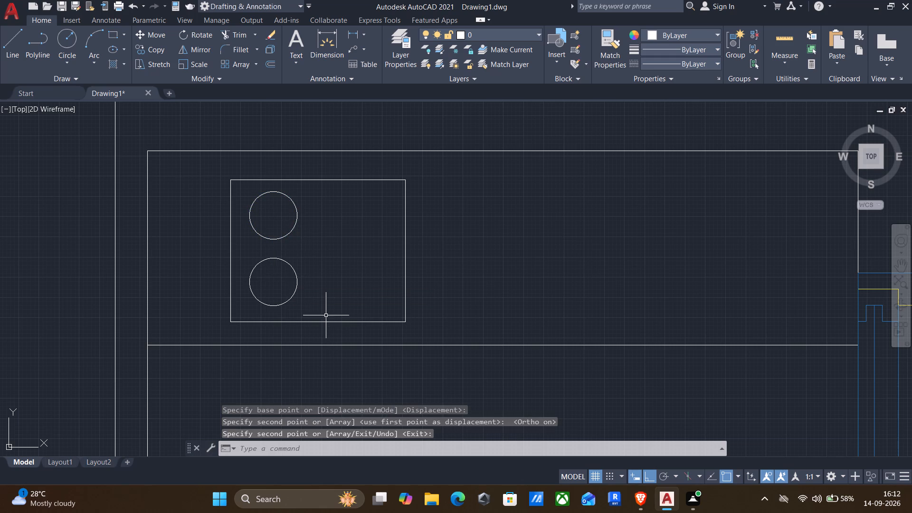
Mirror both circles about the rectangle's vertical centreline, keeping the source circles.
{"action": "left_click", "coordinate": [326, 315]}
{"action": "left_click", "coordinate": [272, 222]}
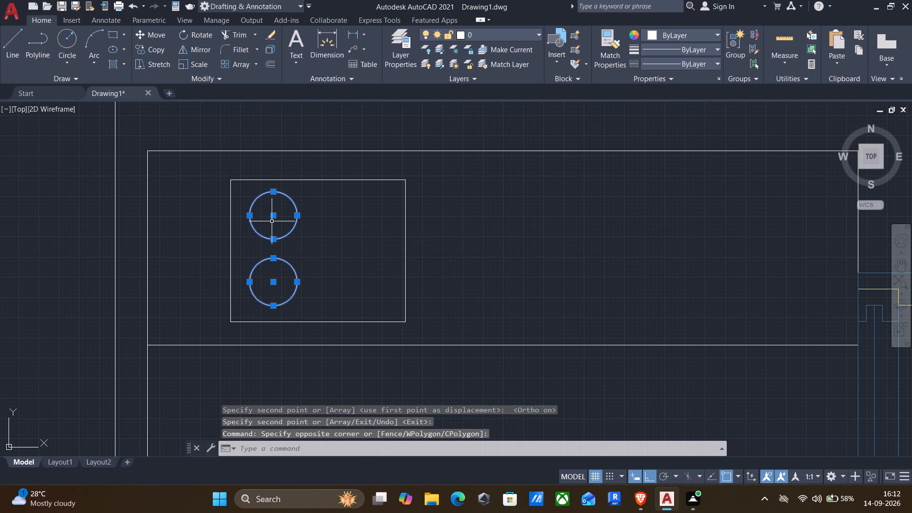
{"action": "key", "text": "m"}
{"action": "key", "text": "i"}
{"action": "key", "text": "Return"}
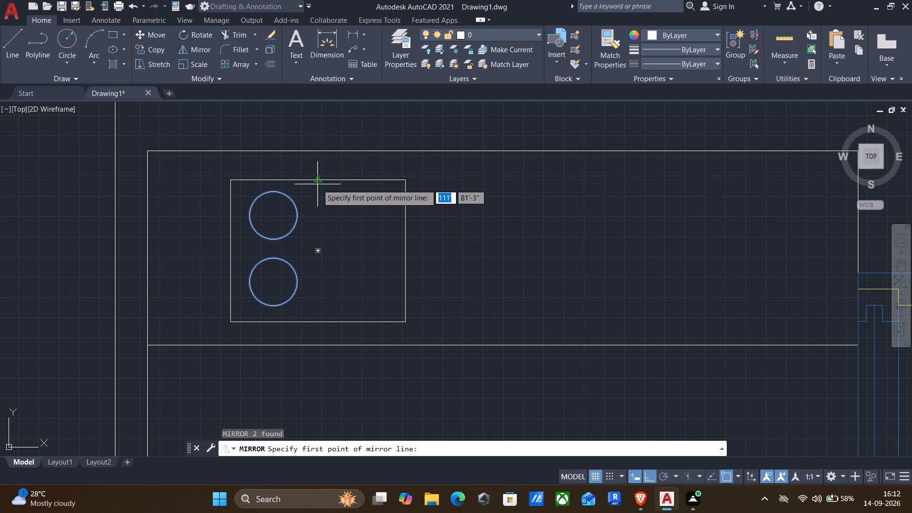
{"action": "left_click", "coordinate": [315, 178]}
{"action": "left_click", "coordinate": [325, 368]}
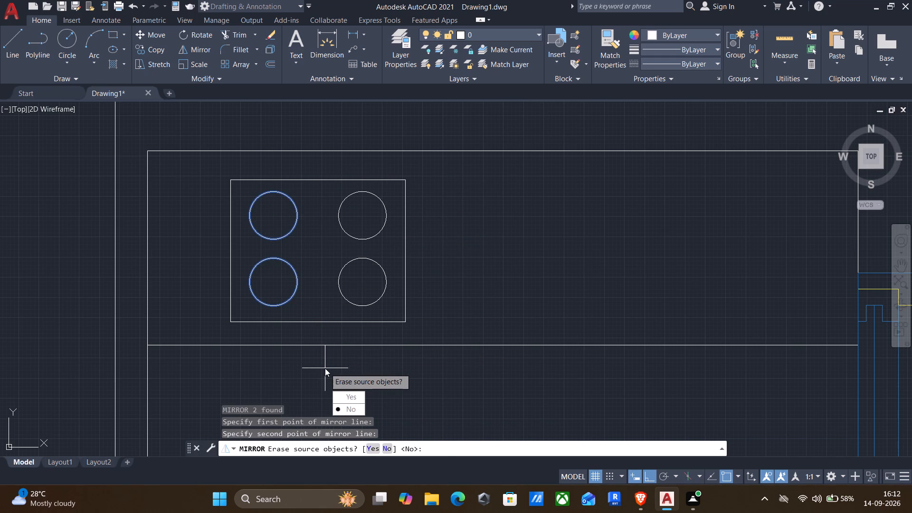
{"action": "key", "text": "Return"}
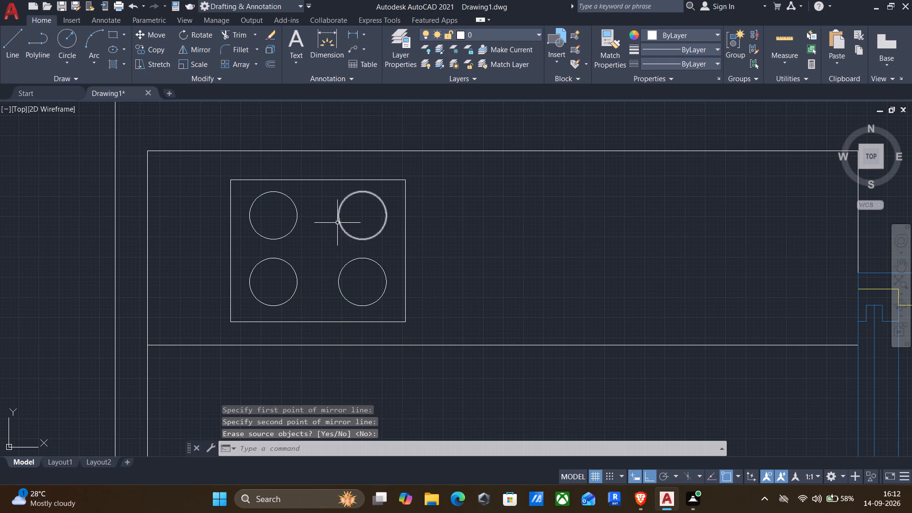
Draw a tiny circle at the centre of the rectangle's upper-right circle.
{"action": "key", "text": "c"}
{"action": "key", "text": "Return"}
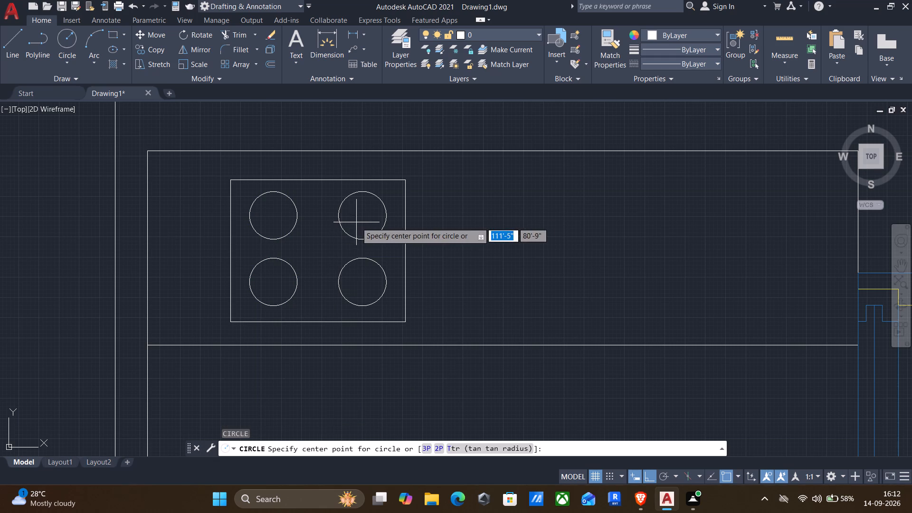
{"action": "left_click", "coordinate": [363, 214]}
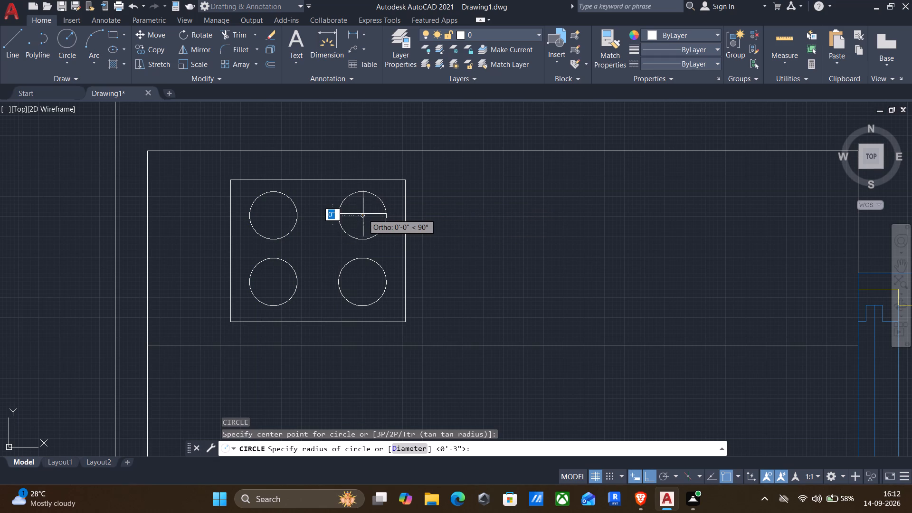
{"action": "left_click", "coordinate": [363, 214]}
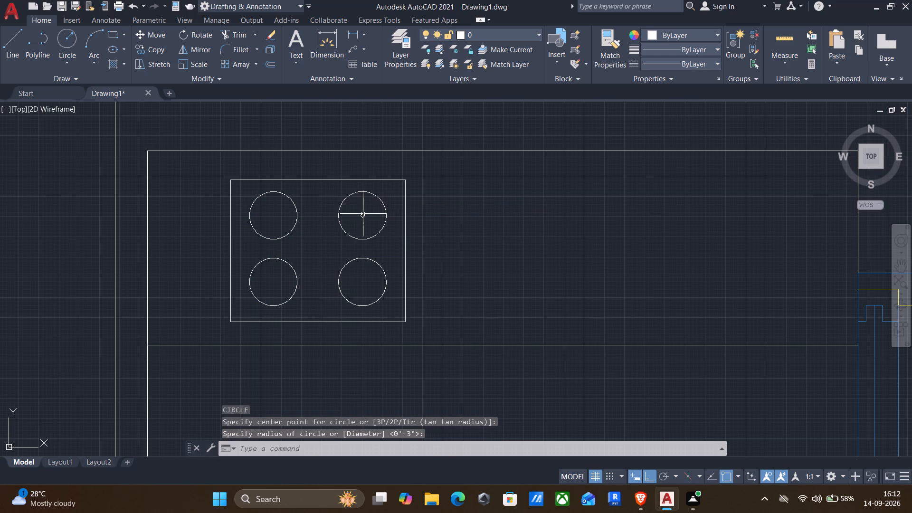
Draw a concentric circle of about 1" radius at the centre of the upper-right circle.
{"action": "scroll", "coordinate": [360, 218], "scroll_direction": "up", "scroll_amount": 1}
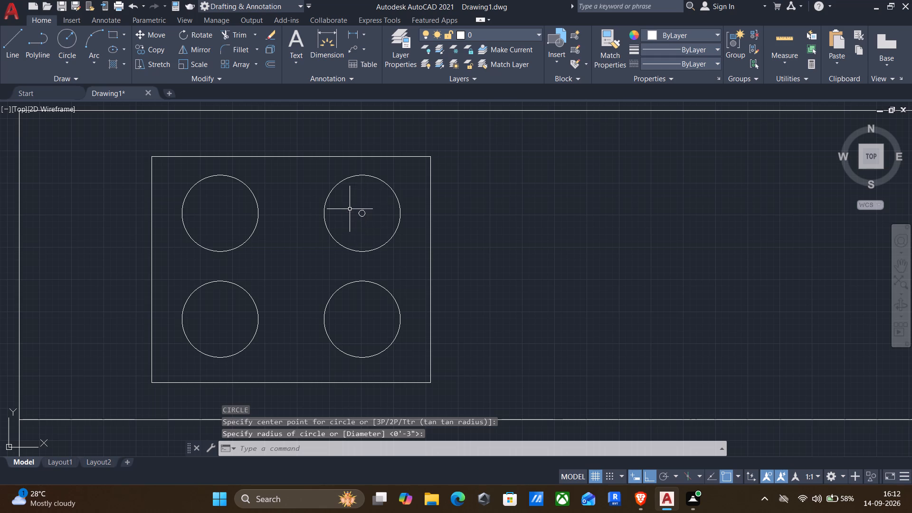
{"action": "key", "text": "Return"}
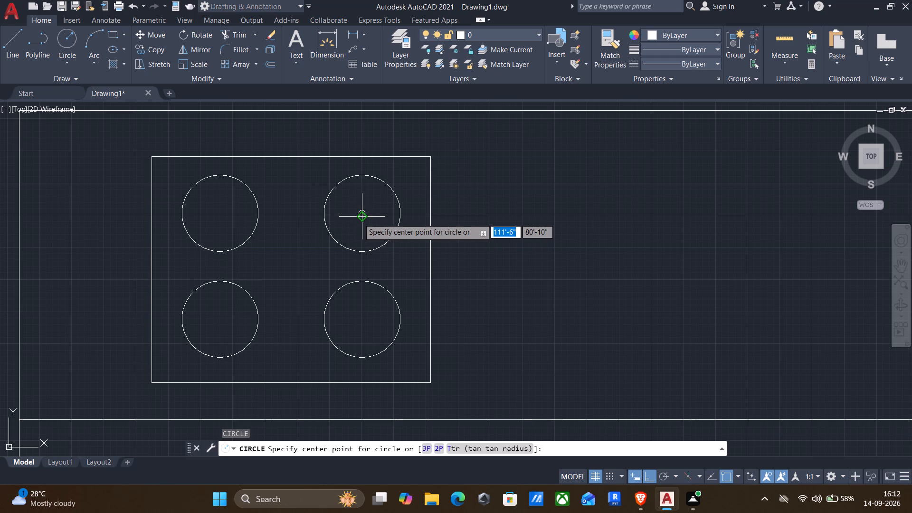
{"action": "scroll", "coordinate": [359, 218], "scroll_direction": "up", "scroll_amount": 4}
{"action": "left_click", "coordinate": [364, 179]}
{"action": "scroll", "coordinate": [372, 223], "scroll_direction": "down", "scroll_amount": 1}
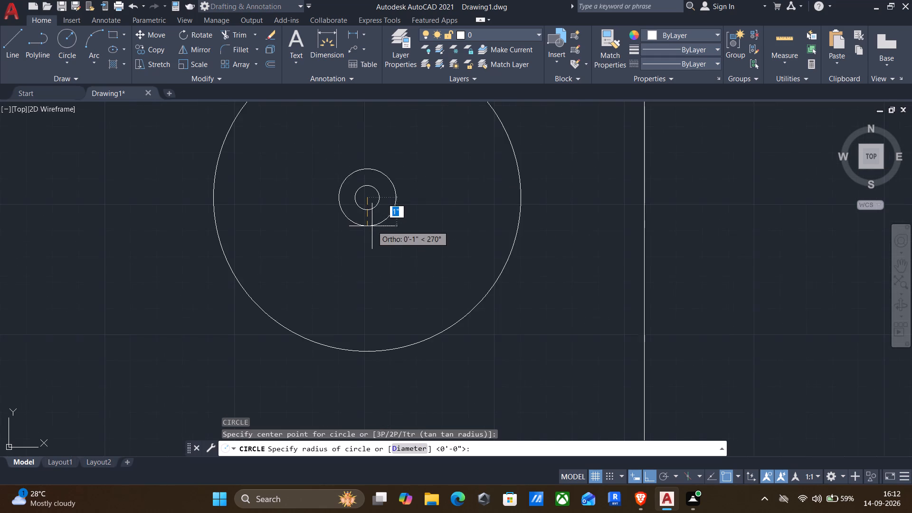
{"action": "scroll", "coordinate": [377, 235], "scroll_direction": "down", "scroll_amount": 1}
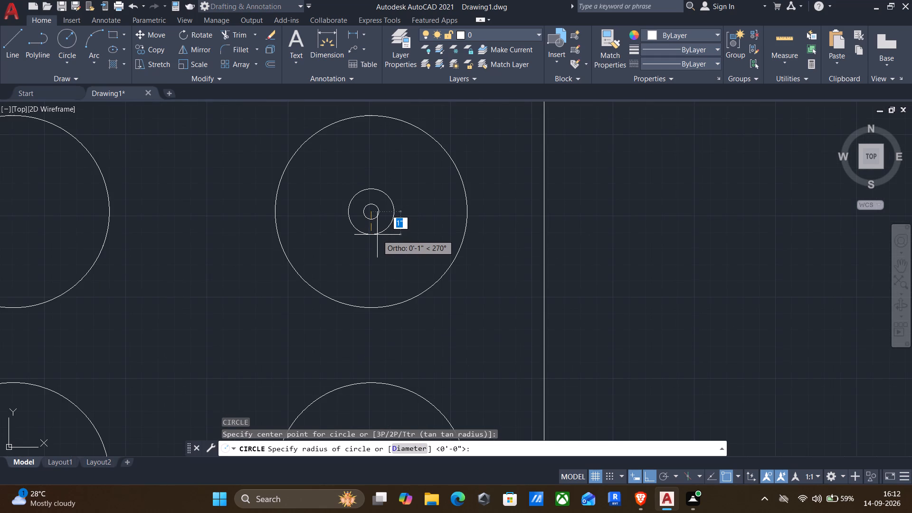
{"action": "left_click", "coordinate": [377, 235]}
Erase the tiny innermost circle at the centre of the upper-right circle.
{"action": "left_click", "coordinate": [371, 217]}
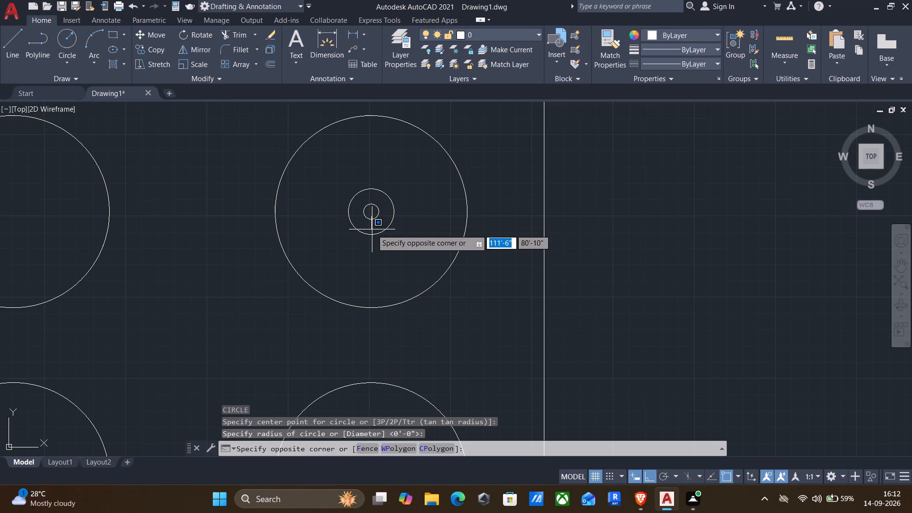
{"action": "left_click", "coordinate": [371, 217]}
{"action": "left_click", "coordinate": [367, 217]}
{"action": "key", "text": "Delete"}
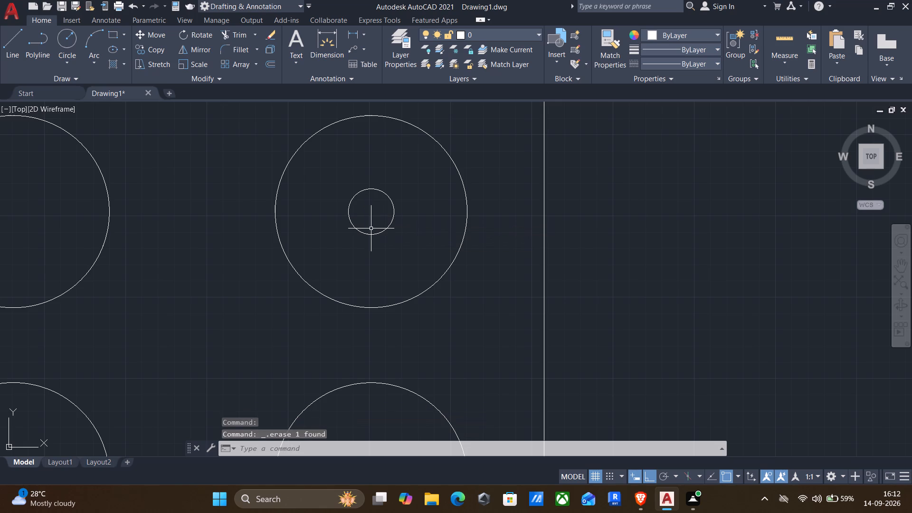
Draw a smaller concentric circle, about half the inner circle's radius, at the centre of the upper-right circle.
{"action": "key", "text": "c"}
{"action": "key", "text": "Return"}
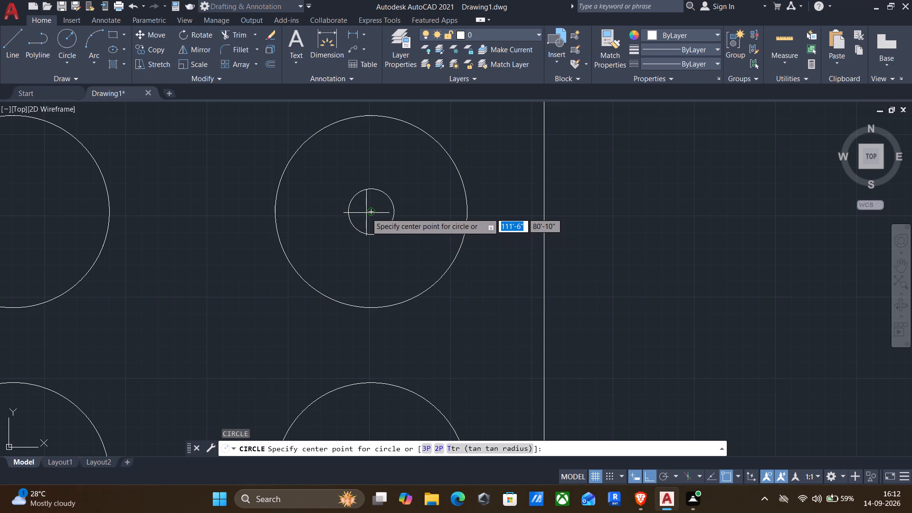
{"action": "left_click", "coordinate": [370, 211]}
{"action": "scroll", "coordinate": [370, 219], "scroll_direction": "up", "scroll_amount": 1}
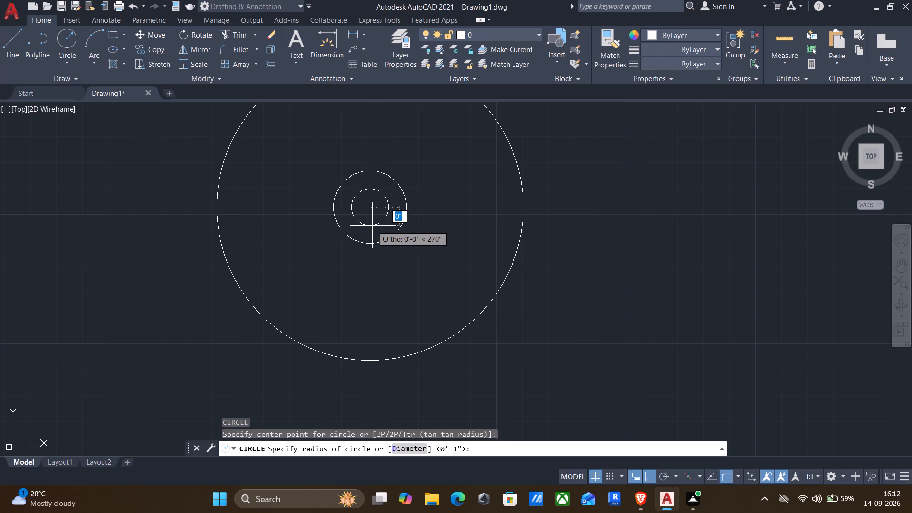
{"action": "left_click", "coordinate": [372, 226]}
{"action": "scroll", "coordinate": [372, 239], "scroll_direction": "down", "scroll_amount": 3}
{"action": "middle_click_drag", "start_coordinate": [359, 282], "coordinate": [369, 244]}
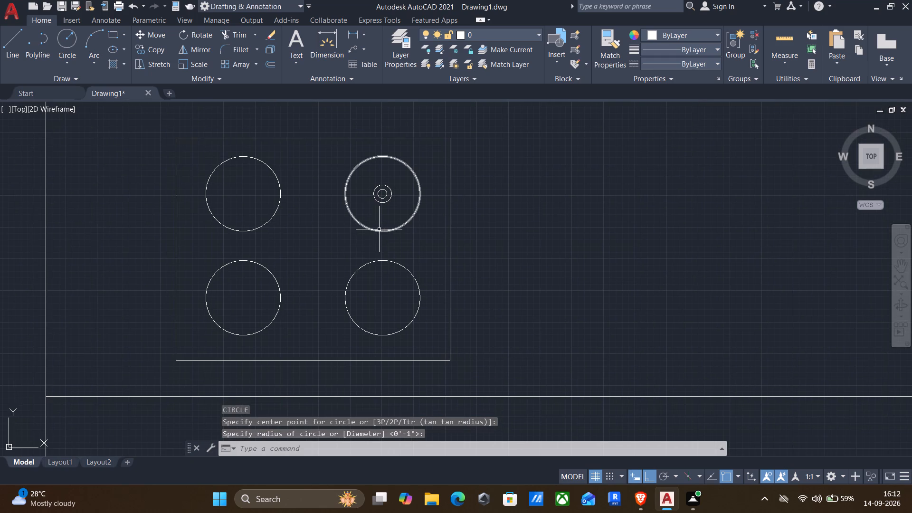
Erase the two small concentric circles inside the hob's upper-right burner.
{"action": "scroll", "coordinate": [382, 224], "scroll_direction": "down", "scroll_amount": 2}
{"action": "scroll", "coordinate": [387, 219], "scroll_direction": "up", "scroll_amount": 2}
{"action": "left_click", "coordinate": [387, 219]}
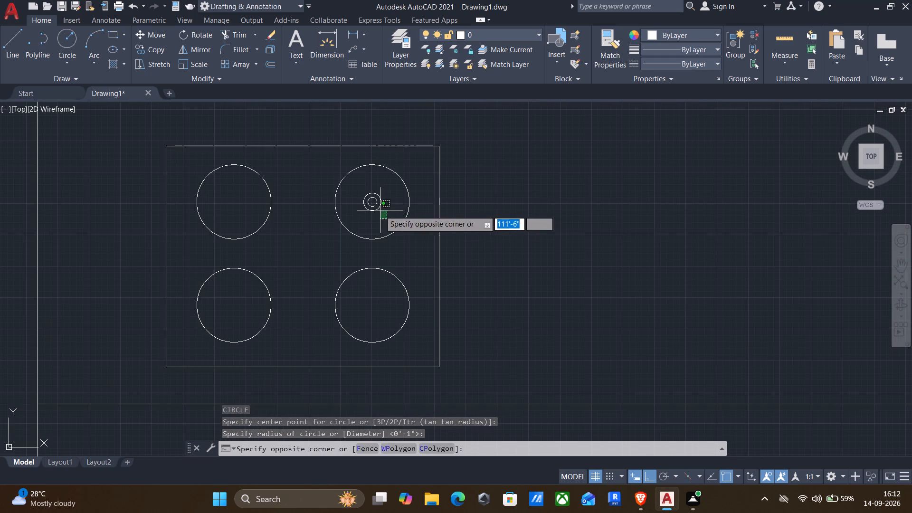
{"action": "left_click", "coordinate": [361, 196]}
{"action": "key", "text": "Delete"}
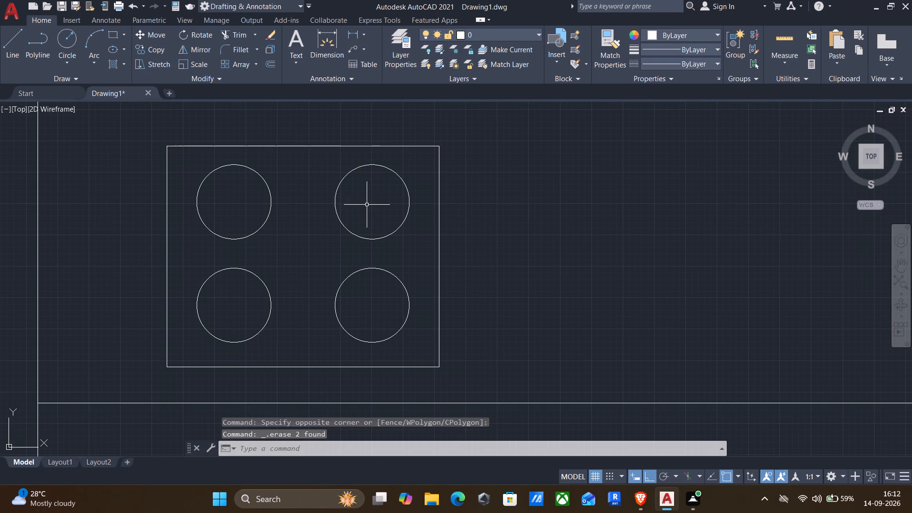
Draw two concentric circles at the upper-right burner's centre, one about half the burner's radius and one about a third of that.
{"action": "key", "text": "c"}
{"action": "key", "text": "Return"}
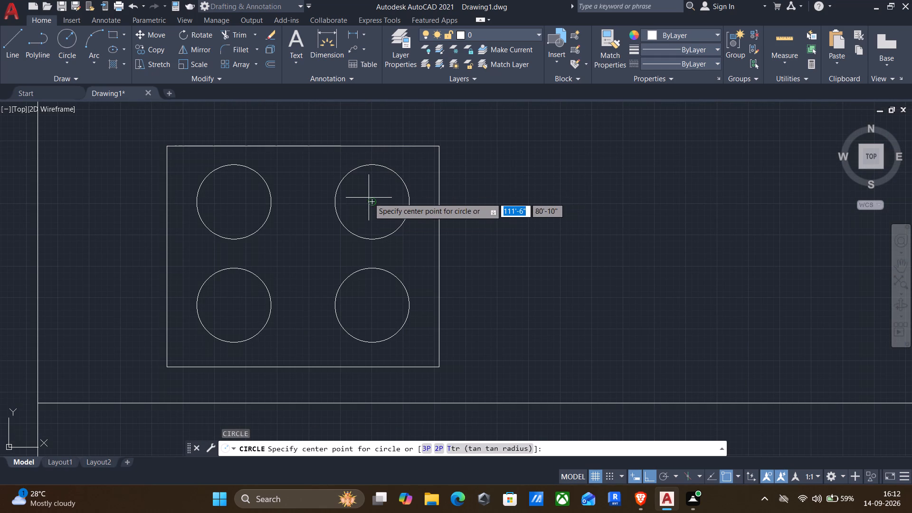
{"action": "left_click", "coordinate": [369, 200]}
{"action": "left_click", "coordinate": [376, 219]}
{"action": "key", "text": "Return"}
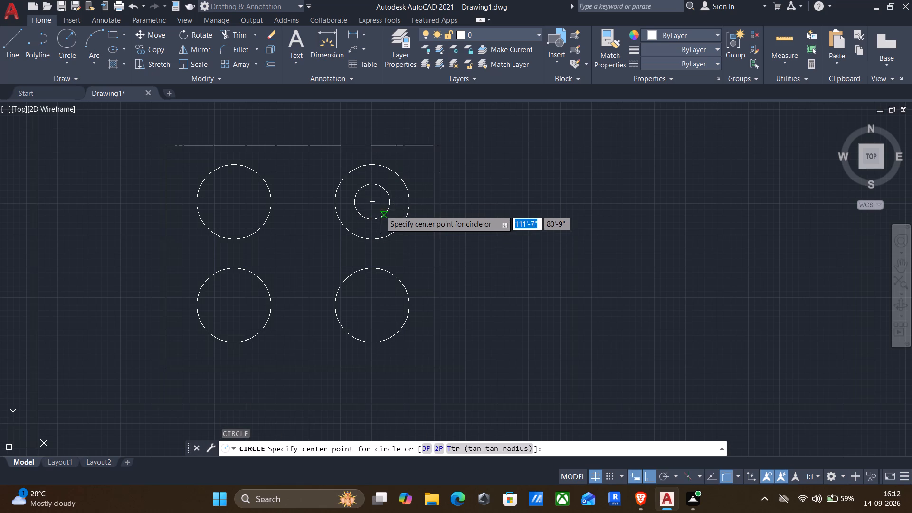
{"action": "left_click", "coordinate": [374, 202]}
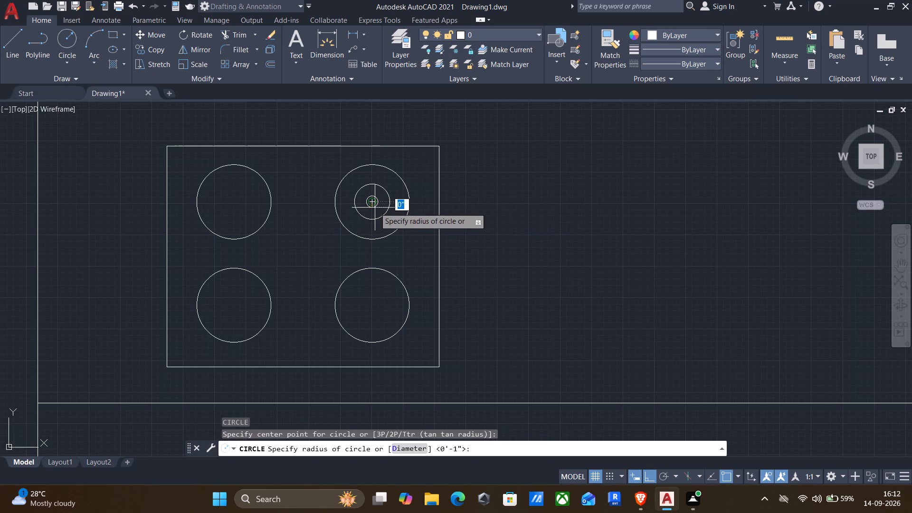
{"action": "scroll", "coordinate": [372, 208], "scroll_direction": "up", "scroll_amount": 1}
{"action": "left_click", "coordinate": [372, 208]}
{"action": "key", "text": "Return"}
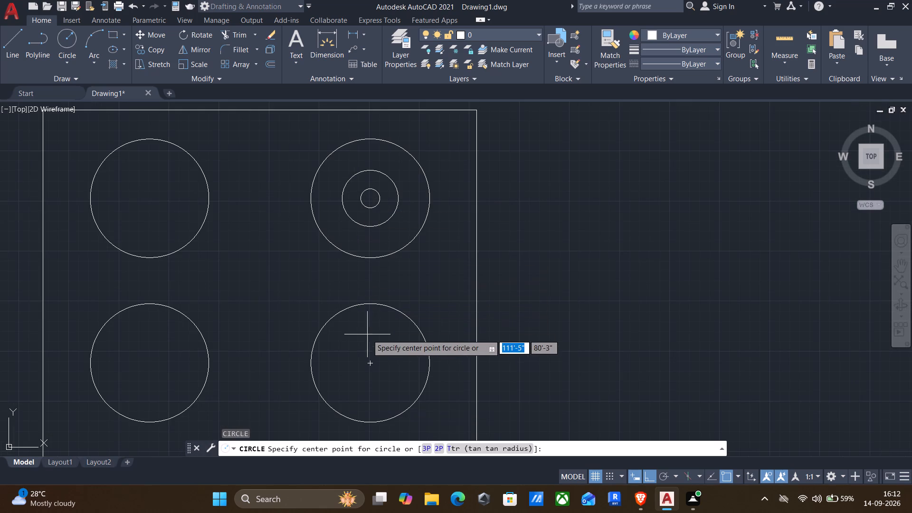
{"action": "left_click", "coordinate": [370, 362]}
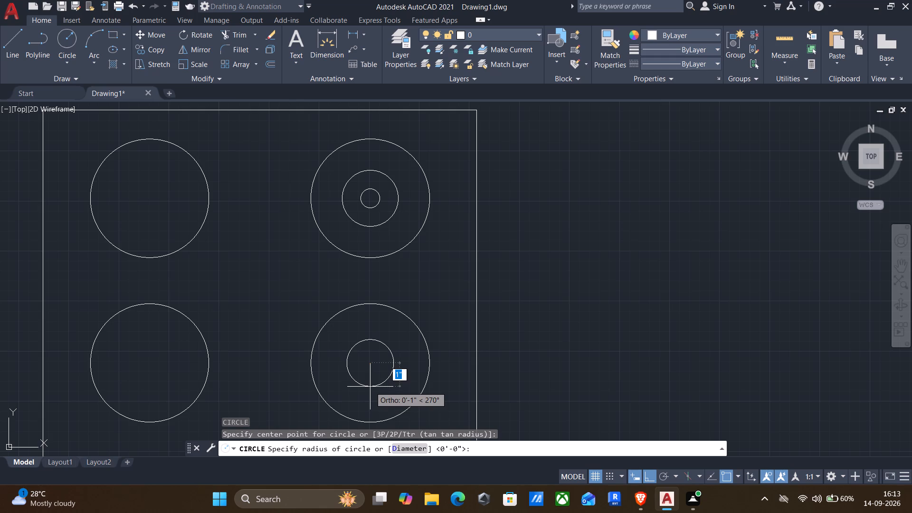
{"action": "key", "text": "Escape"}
Copy the upper-right burner's two inner circles from their centre to the centres of the other three burners.
{"action": "left_click", "coordinate": [389, 227]}
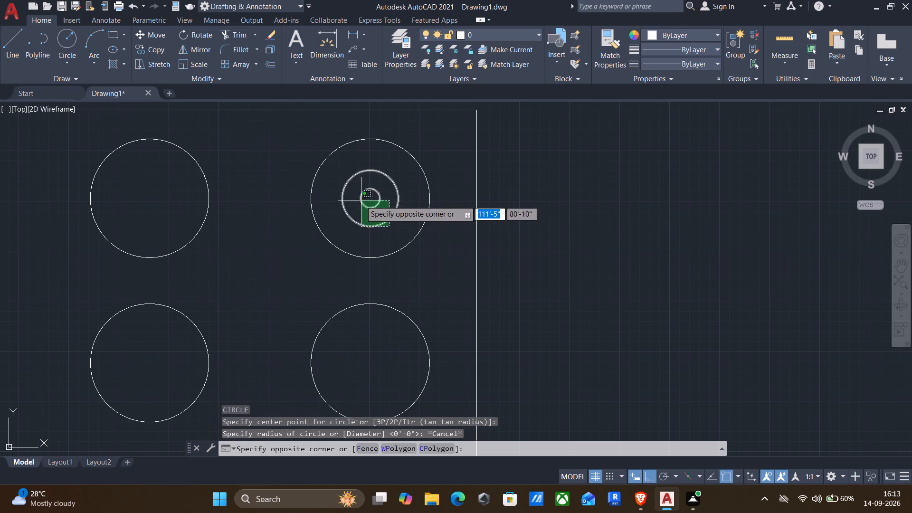
{"action": "left_click", "coordinate": [353, 192]}
{"action": "type", "text": "co"}
{"action": "key", "text": "Return"}
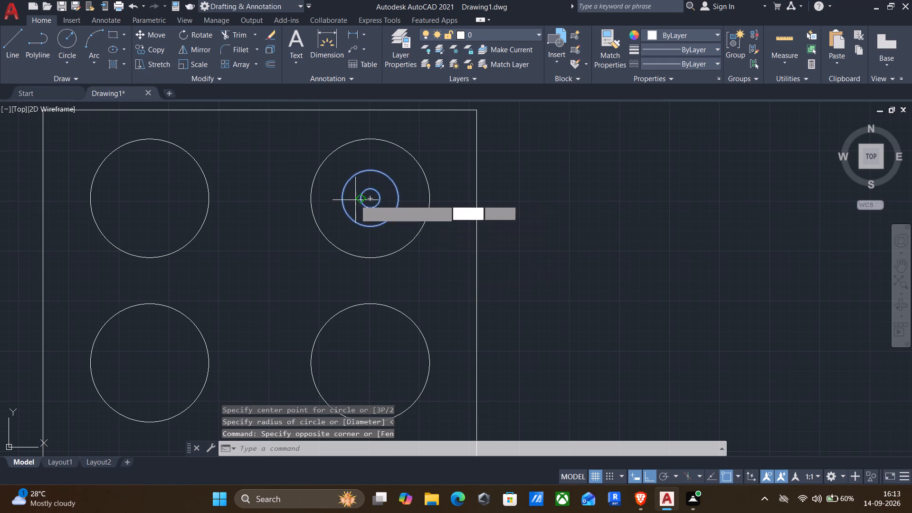
{"action": "left_click_drag", "start_coordinate": [373, 197], "coordinate": [377, 210]}
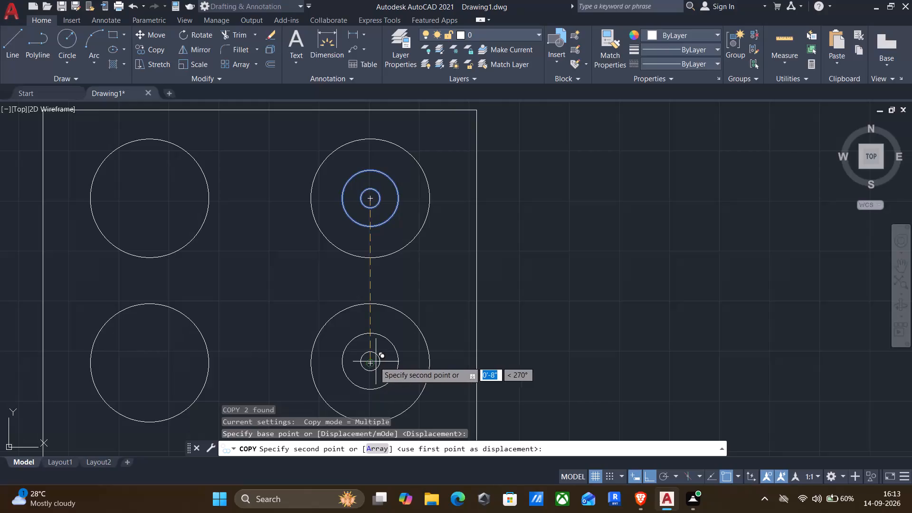
{"action": "left_click", "coordinate": [368, 361]}
{"action": "key", "text": "F9"}
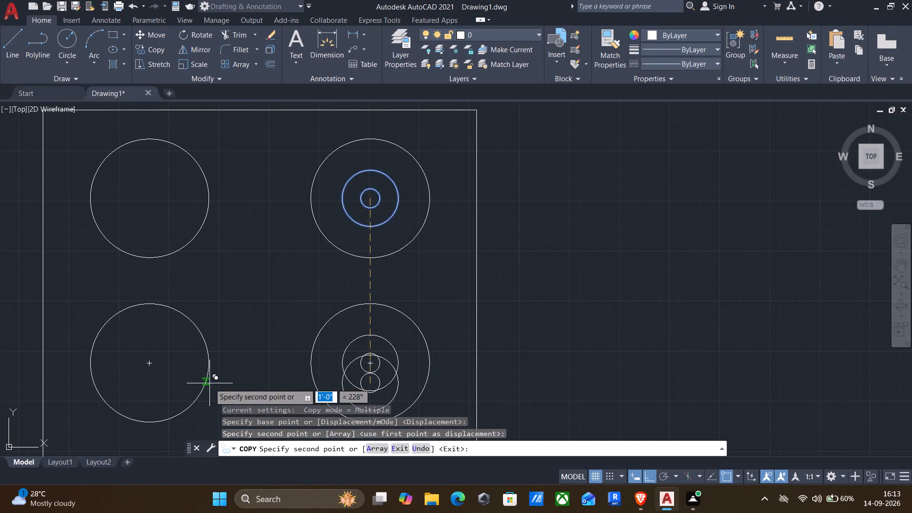
{"action": "key", "text": "F9"}
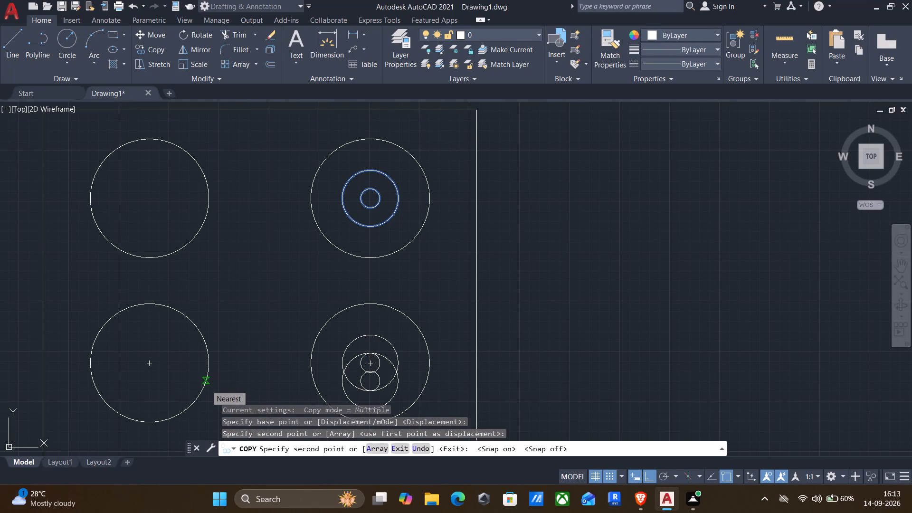
{"action": "key", "text": "F8"}
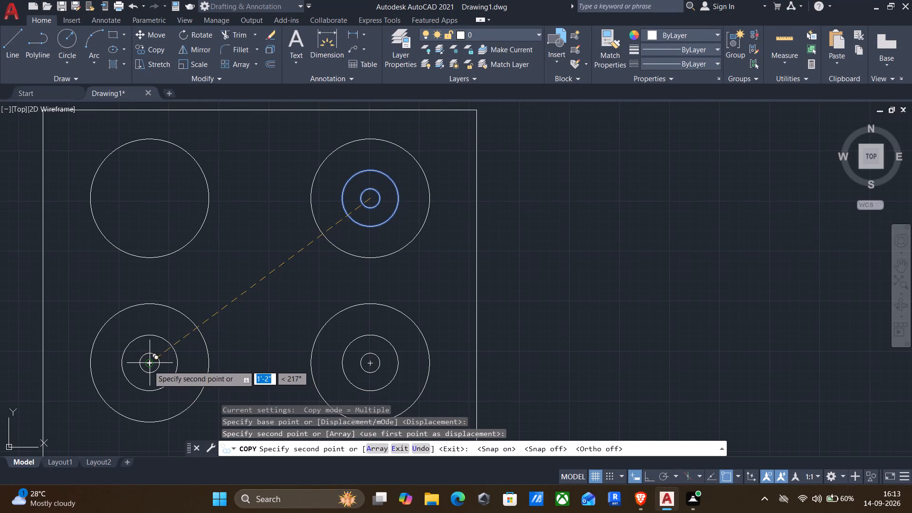
{"action": "left_click_drag", "start_coordinate": [145, 363], "coordinate": [145, 356]}
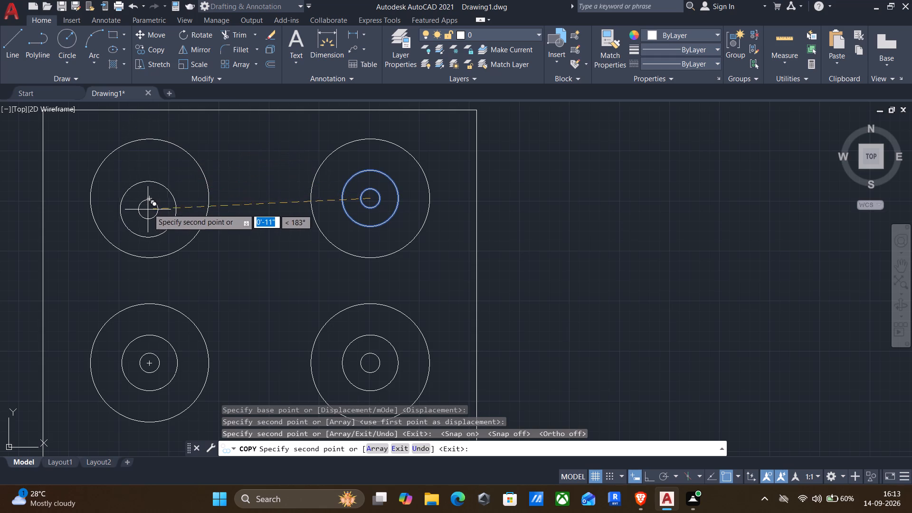
{"action": "left_click", "coordinate": [151, 199]}
{"action": "scroll", "coordinate": [224, 257], "scroll_direction": "down", "scroll_amount": 1}
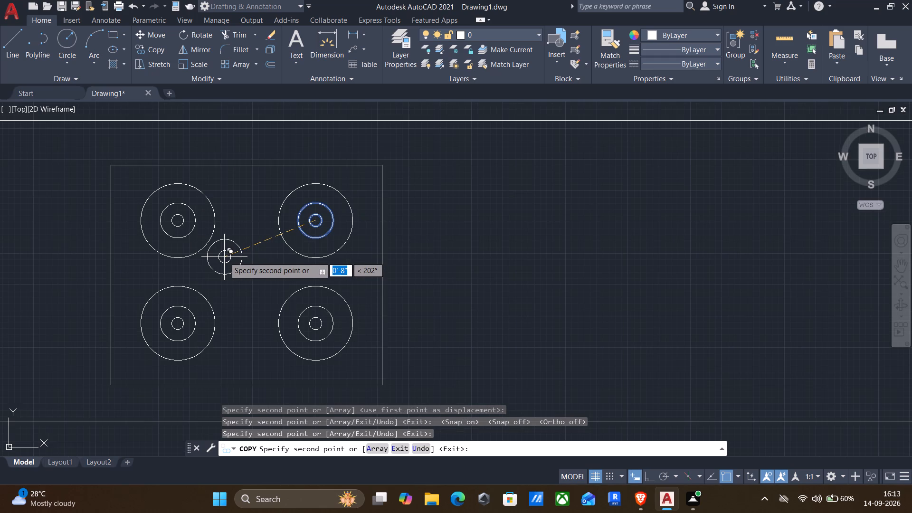
{"action": "key", "text": "Escape"}
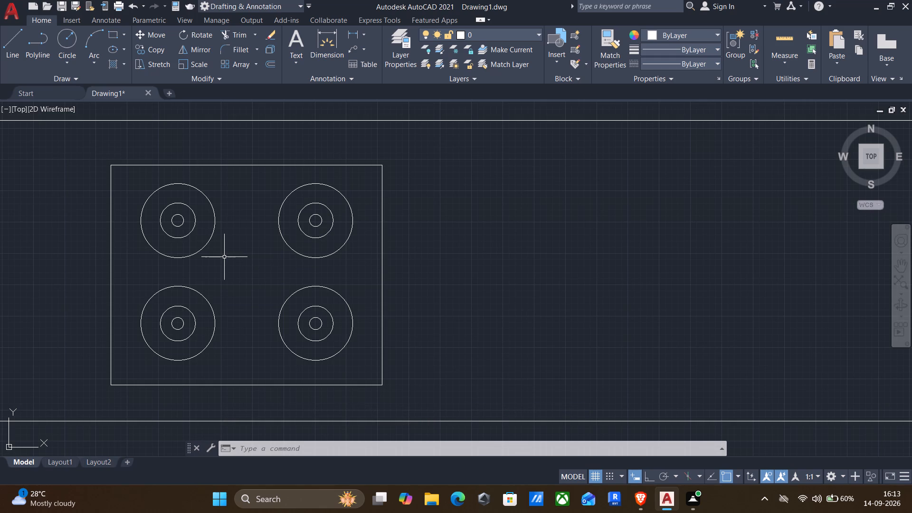
Draw a horizontal line 1'-10" long across the hob just below the lower burners, forming a narrow control strip.
{"action": "key", "text": "l"}
{"action": "key", "text": "Return"}
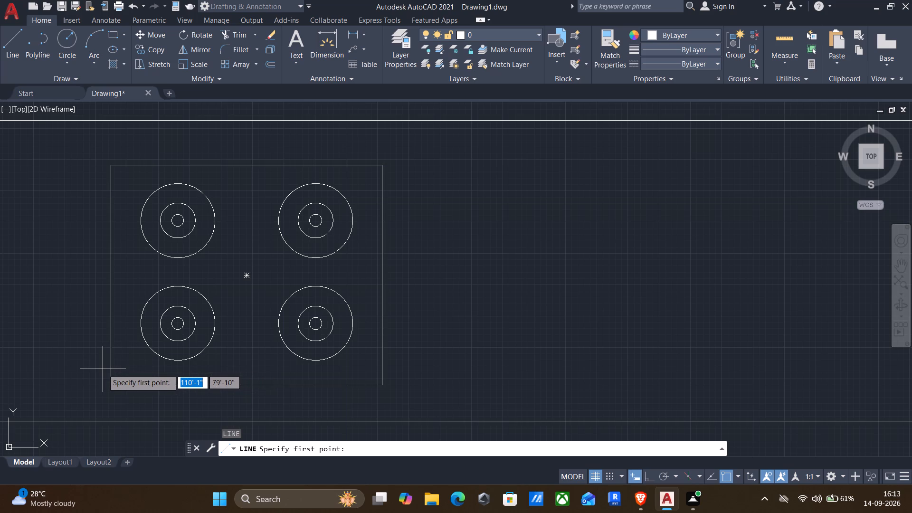
{"action": "left_click", "coordinate": [109, 367]}
{"action": "key", "text": "F8"}
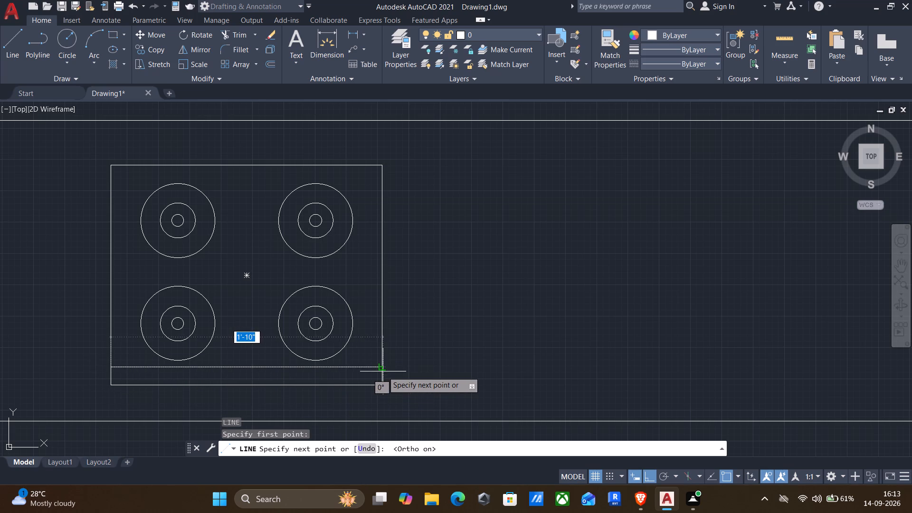
{"action": "left_click", "coordinate": [383, 371]}
{"action": "key", "text": "Return"}
Draw a knob near the control strip's left end as two concentric circles, the outer filling the strip's height, the inner about half as large.
{"action": "middle_click_drag", "start_coordinate": [407, 392], "coordinate": [602, 370]}
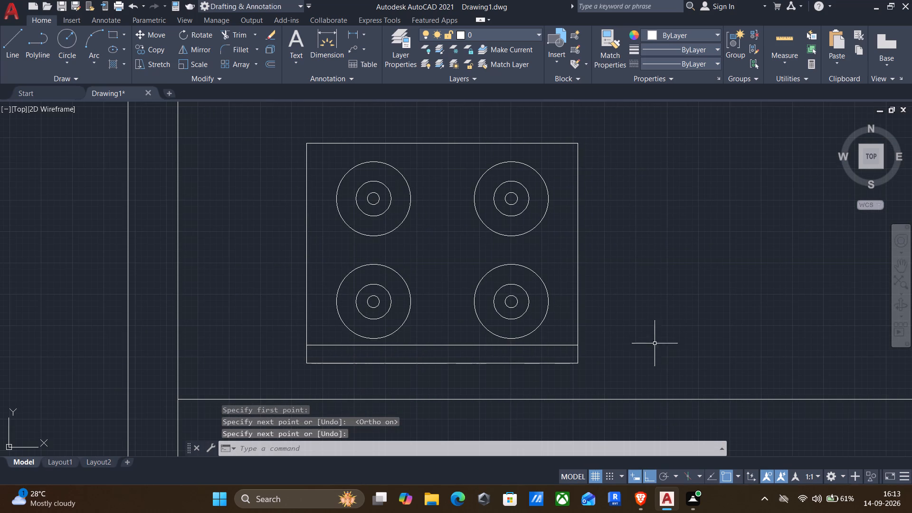
{"action": "key", "text": "c"}
{"action": "key", "text": "Return"}
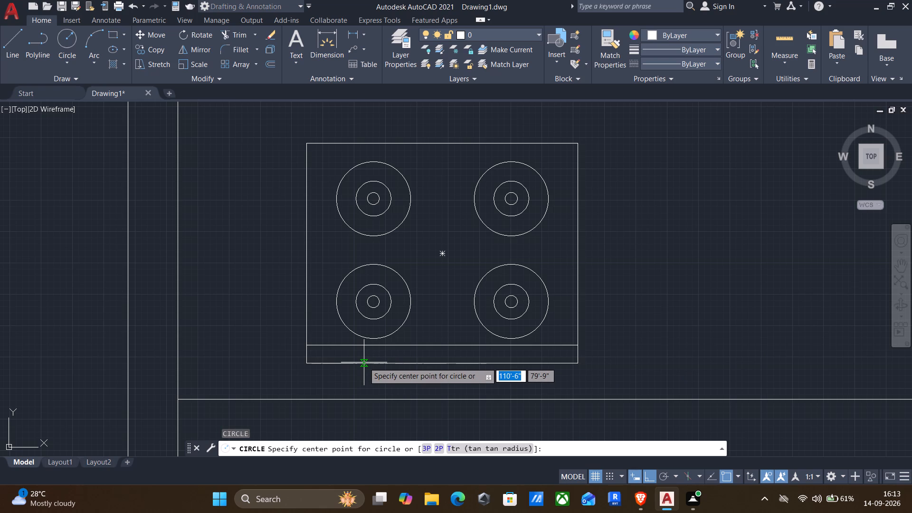
{"action": "scroll", "coordinate": [364, 362], "scroll_direction": "up", "scroll_amount": 1}
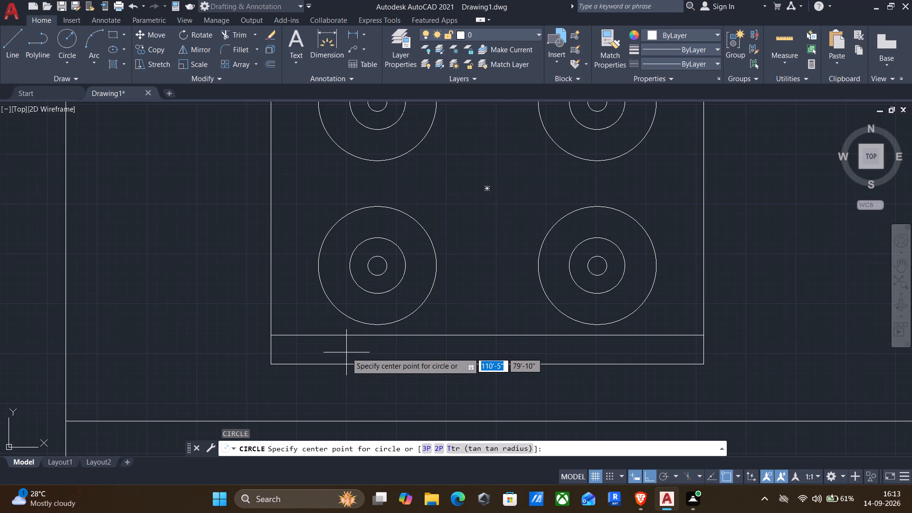
{"action": "scroll", "coordinate": [346, 352], "scroll_direction": "up", "scroll_amount": 1}
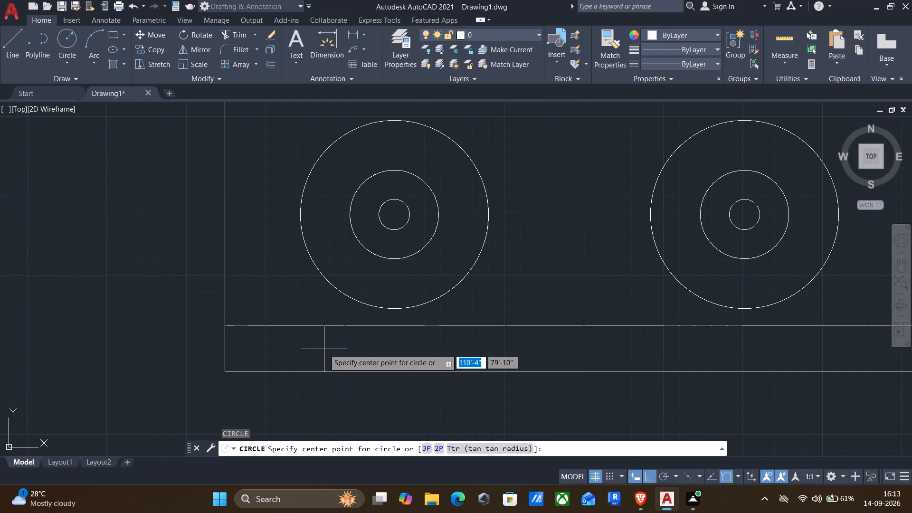
{"action": "left_click", "coordinate": [324, 349]}
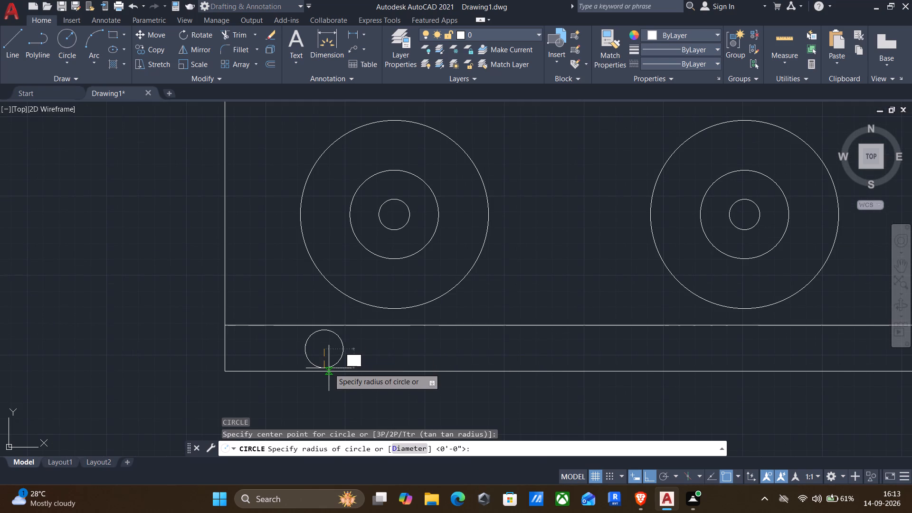
{"action": "left_click", "coordinate": [329, 367]}
{"action": "key", "text": "Return"}
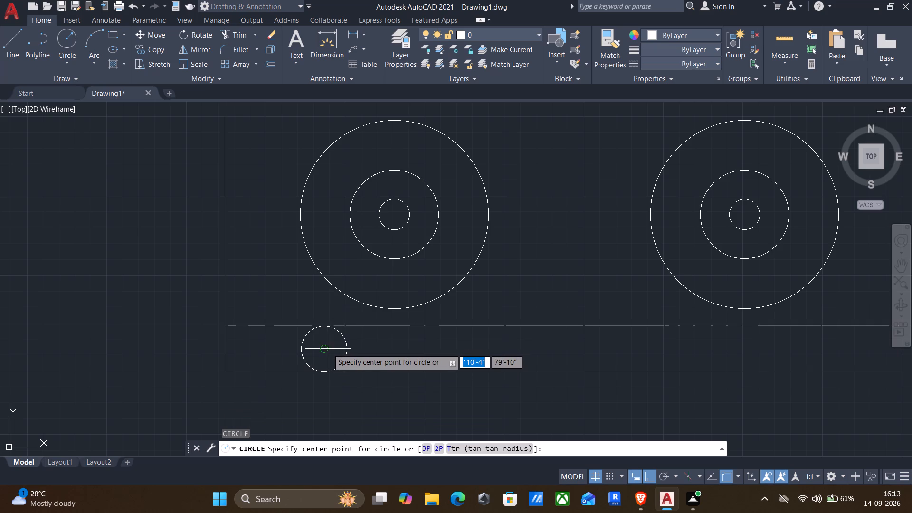
{"action": "left_click", "coordinate": [327, 349]}
{"action": "left_click", "coordinate": [327, 361]}
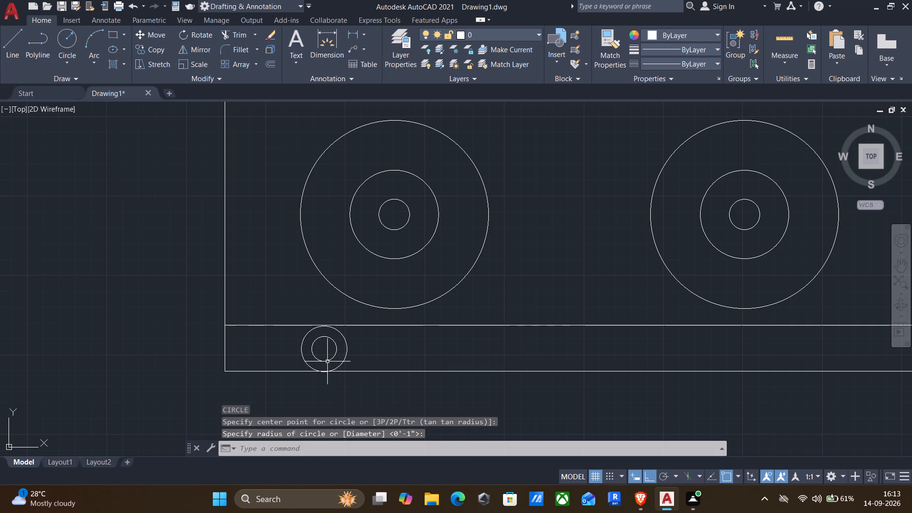
Copy the two-circle knob five times horizontally along the control strip, making groups of three below the left and right burners.
{"action": "left_click_drag", "start_coordinate": [285, 310], "coordinate": [318, 356]}
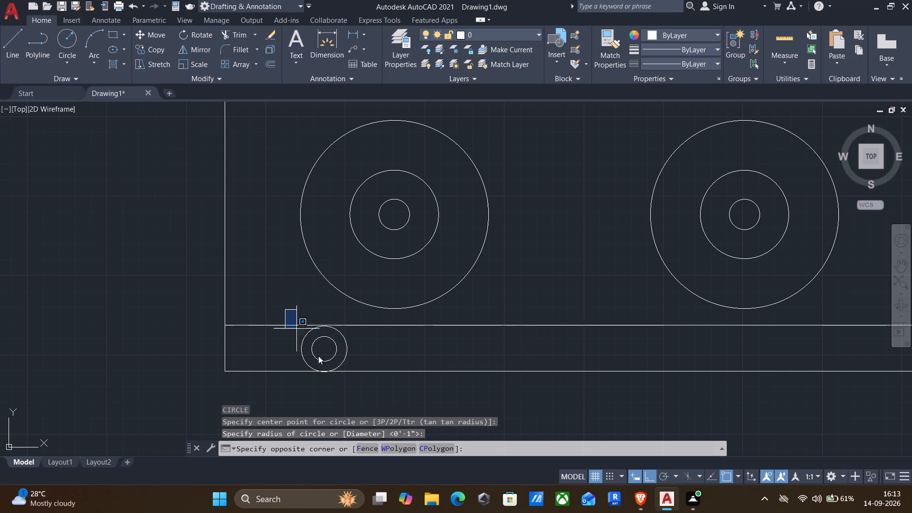
{"action": "left_click_drag", "start_coordinate": [318, 356], "coordinate": [305, 341]}
{"action": "left_click", "coordinate": [369, 404]}
{"action": "type", "text": "co"}
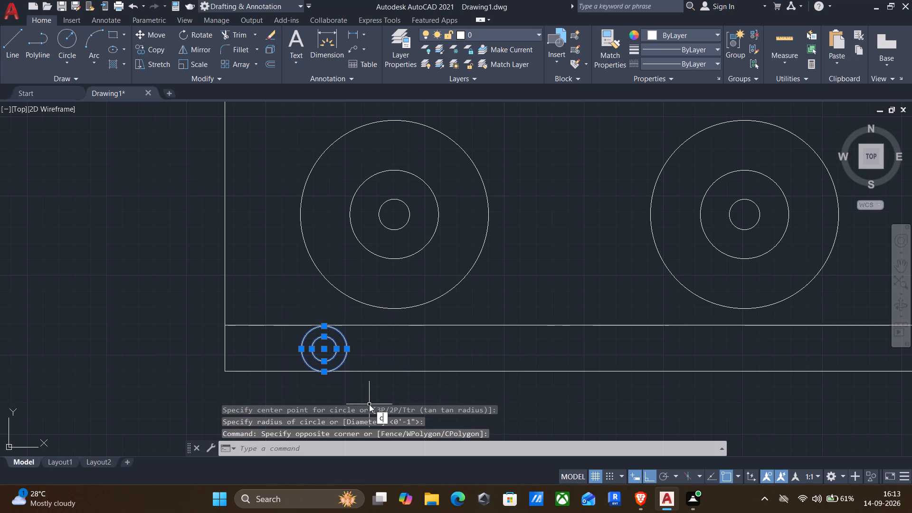
{"action": "key", "text": "Return"}
{"action": "left_click", "coordinate": [327, 349]}
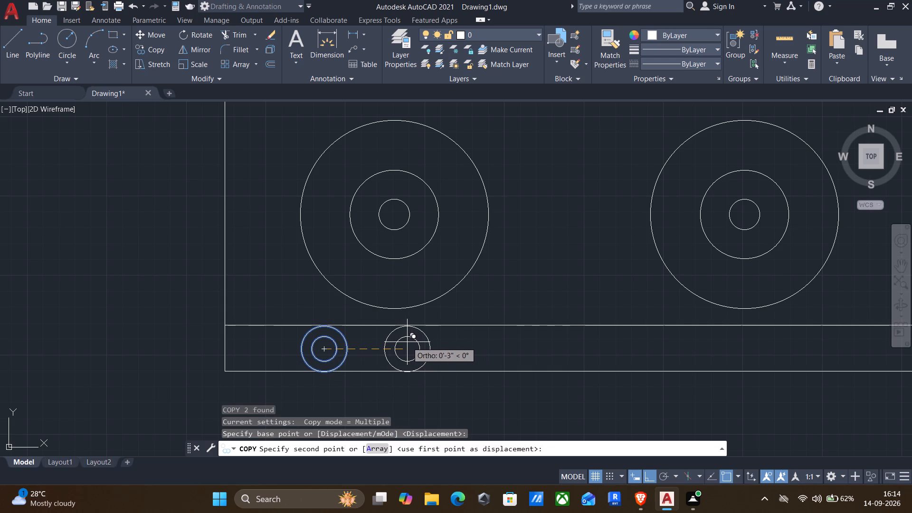
{"action": "left_click", "coordinate": [403, 342]}
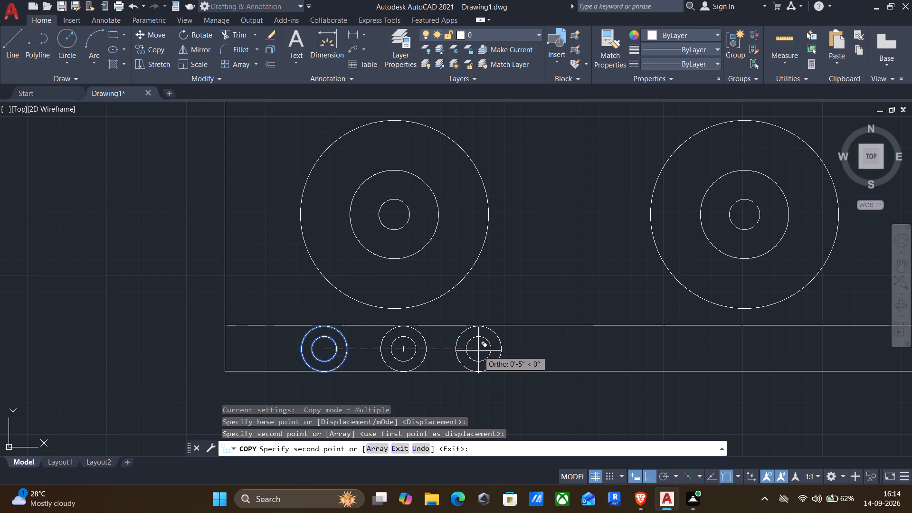
{"action": "left_click", "coordinate": [479, 351]}
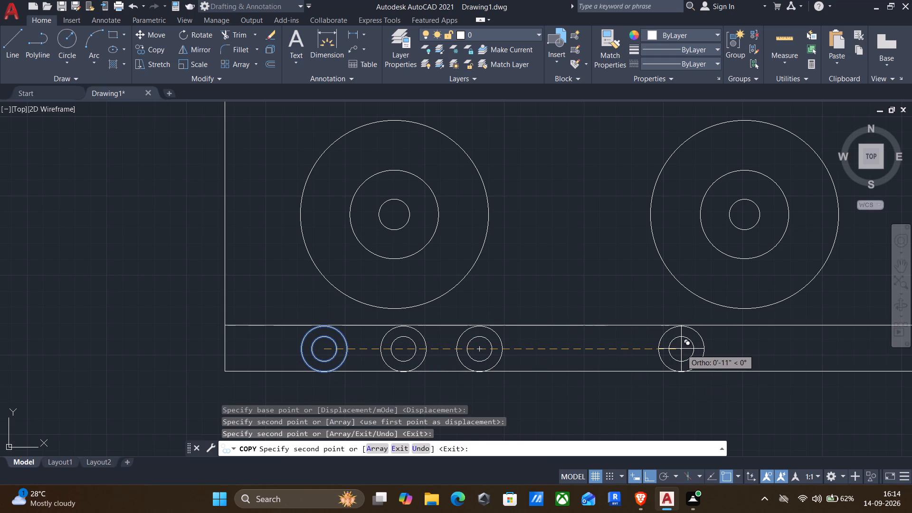
{"action": "left_click", "coordinate": [693, 349]}
{"action": "left_click", "coordinate": [762, 350]}
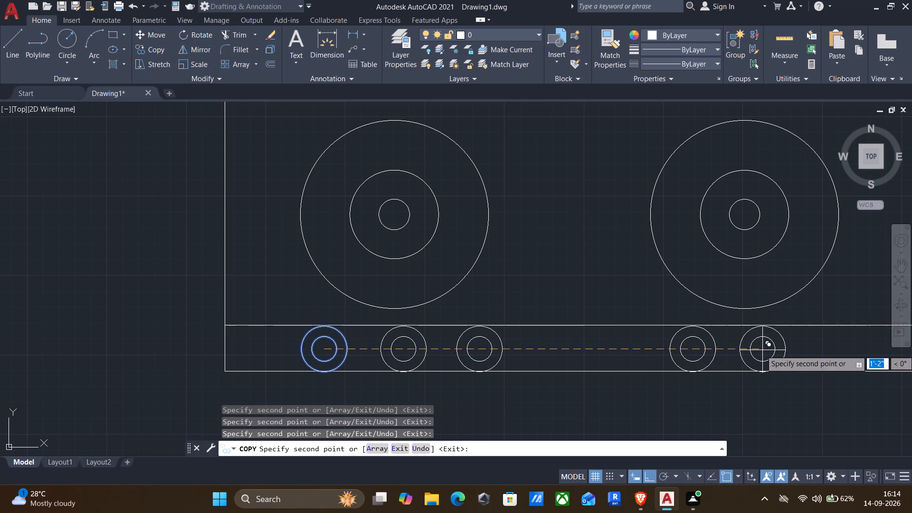
{"action": "left_click", "coordinate": [833, 350]}
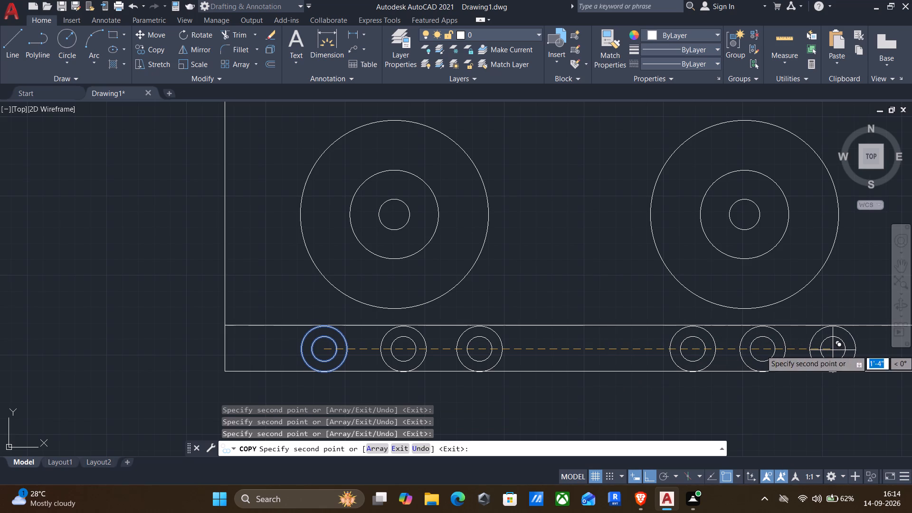
{"action": "key", "text": "Escape"}
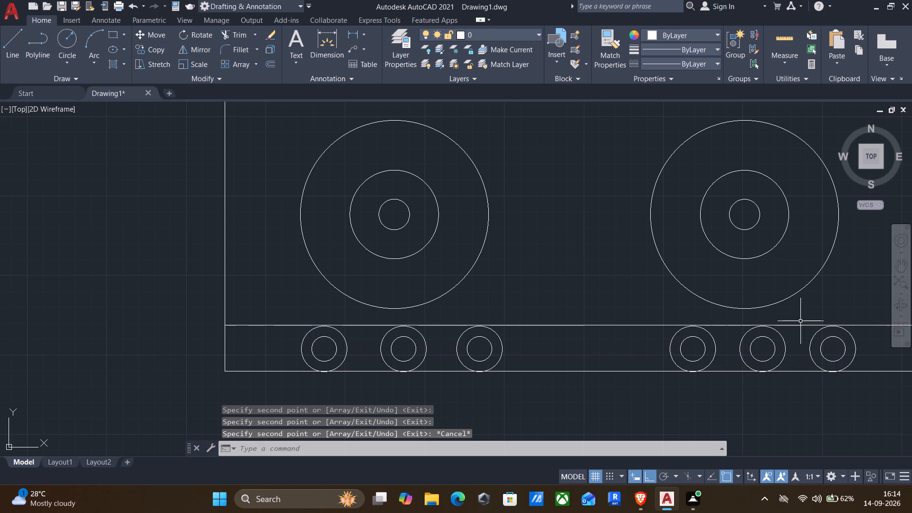
{"action": "scroll", "coordinate": [769, 266], "scroll_direction": "down", "scroll_amount": 1}
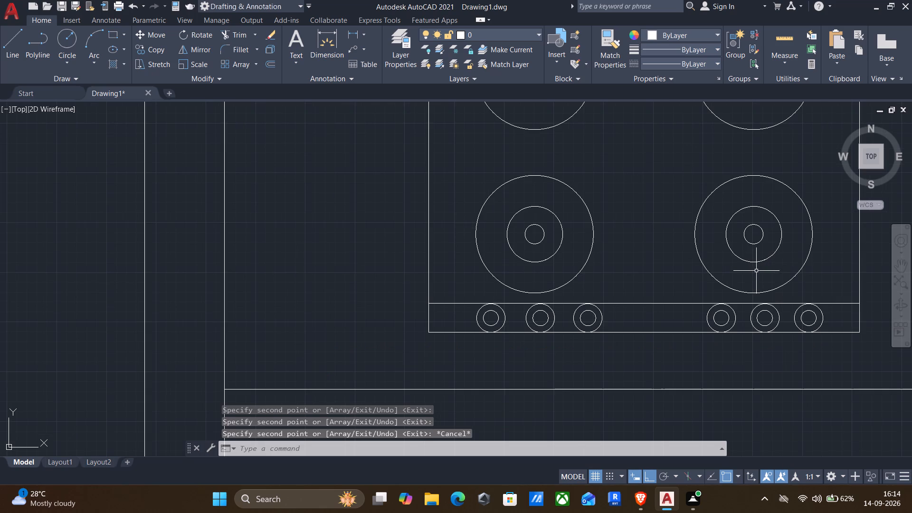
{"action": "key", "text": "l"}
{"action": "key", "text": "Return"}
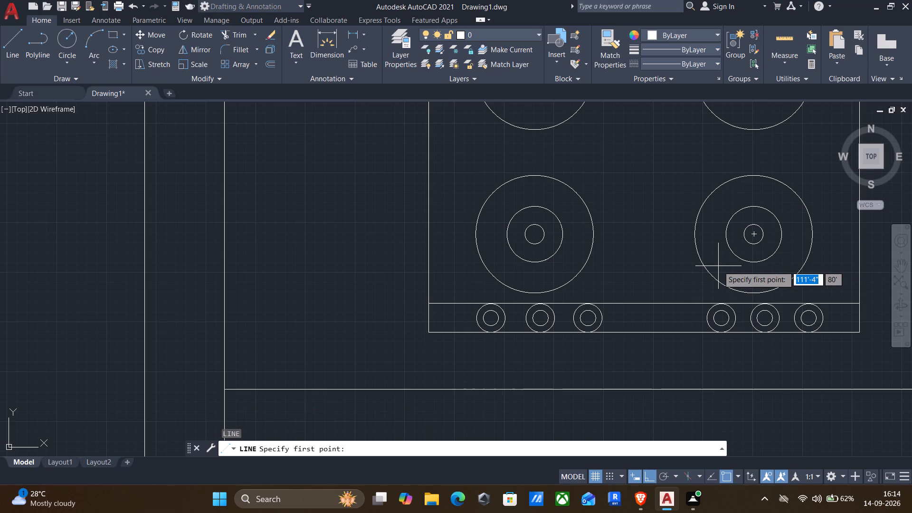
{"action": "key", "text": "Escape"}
Draw a thin horizontal rectangle about 2" long across the lower-left part of the lower-right burner's outer circle.
{"action": "type", "text": "rec"}
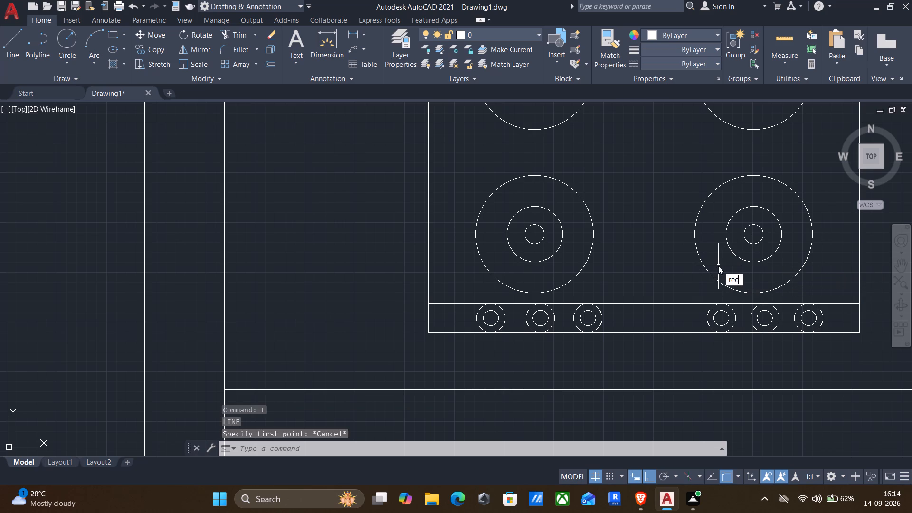
{"action": "key", "text": "Return"}
{"action": "scroll", "coordinate": [719, 270], "scroll_direction": "up", "scroll_amount": 1}
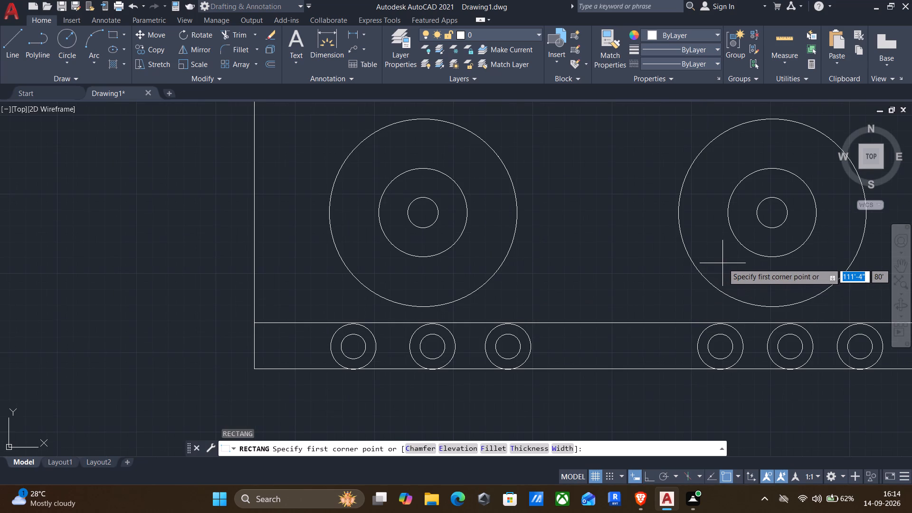
{"action": "left_click_drag", "start_coordinate": [722, 261], "coordinate": [730, 261]}
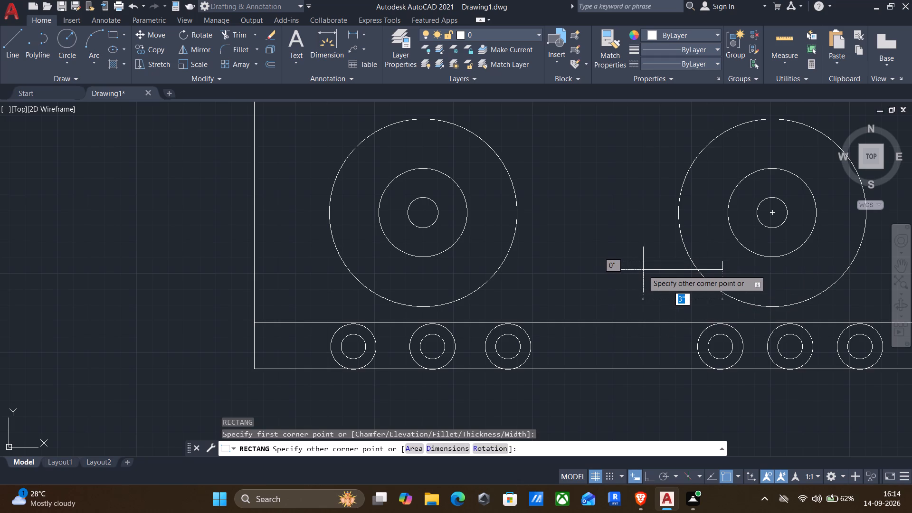
{"action": "scroll", "coordinate": [641, 273], "scroll_direction": "up", "scroll_amount": 2}
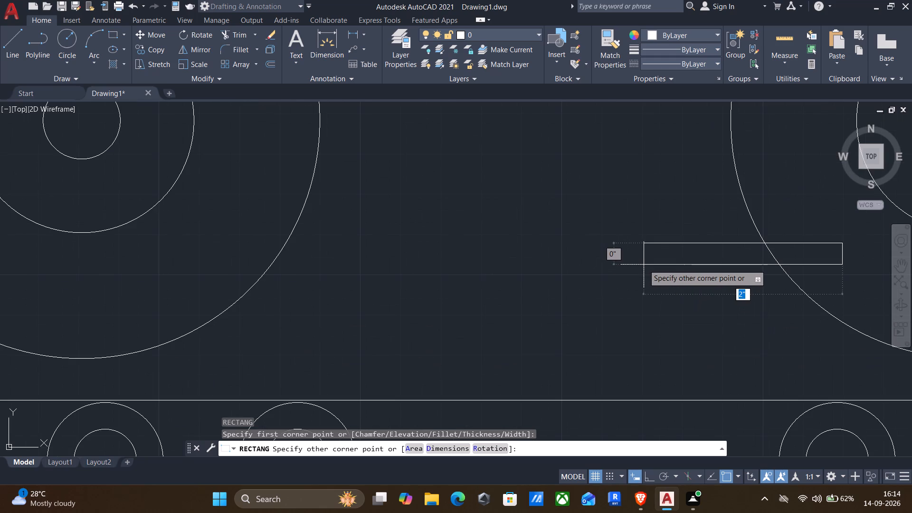
{"action": "left_click", "coordinate": [674, 260]}
Rotate the thin rectangle freehand about its right end so it slopes diagonally up towards the burner's centre.
{"action": "left_click", "coordinate": [661, 235]}
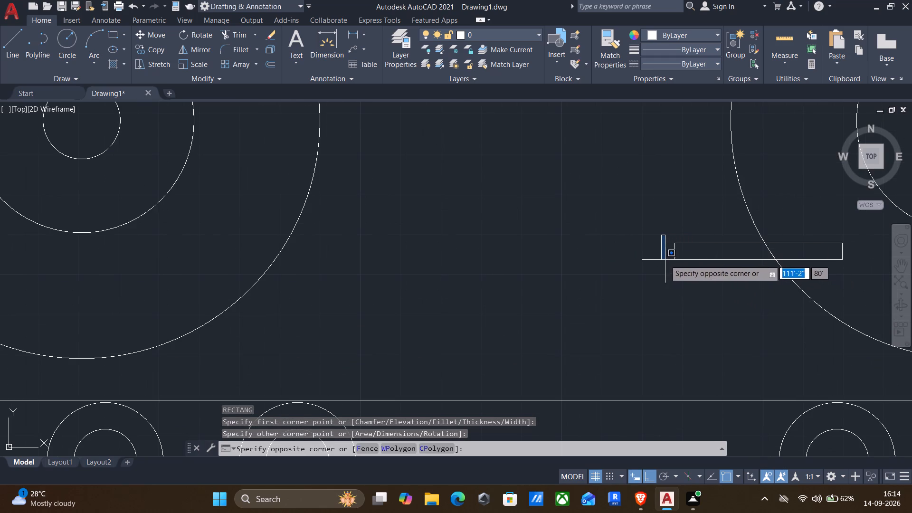
{"action": "left_click", "coordinate": [663, 260]}
{"action": "left_click", "coordinate": [709, 296]}
{"action": "left_click", "coordinate": [646, 216]}
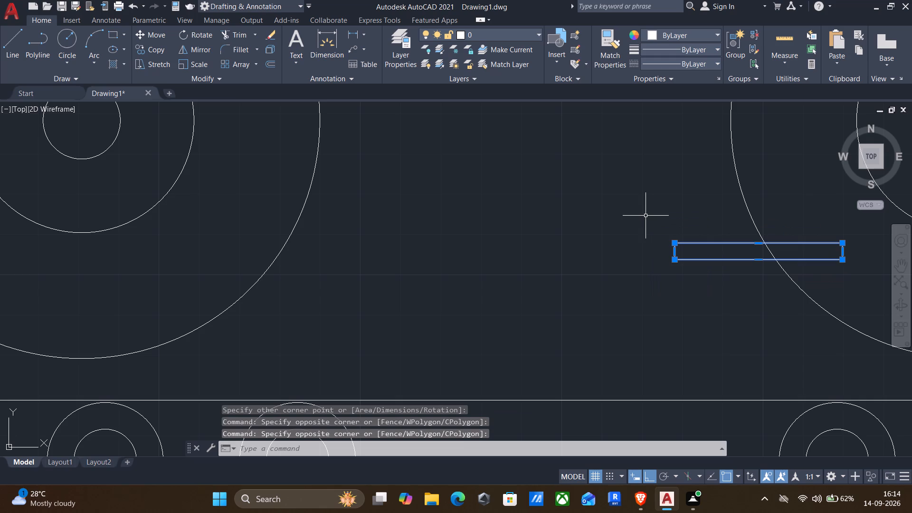
{"action": "key", "text": "r"}
{"action": "key", "text": "o"}
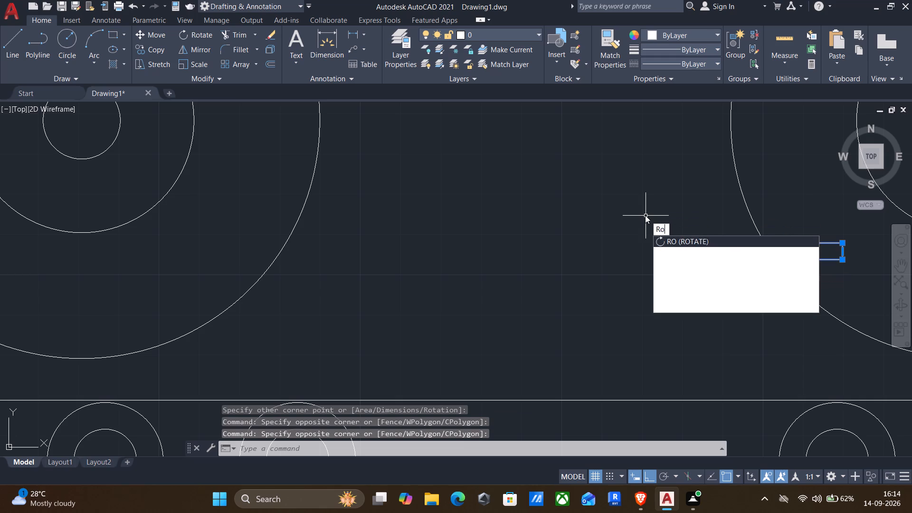
{"action": "key", "text": "Return"}
{"action": "scroll", "coordinate": [788, 247], "scroll_direction": "down", "scroll_amount": 2}
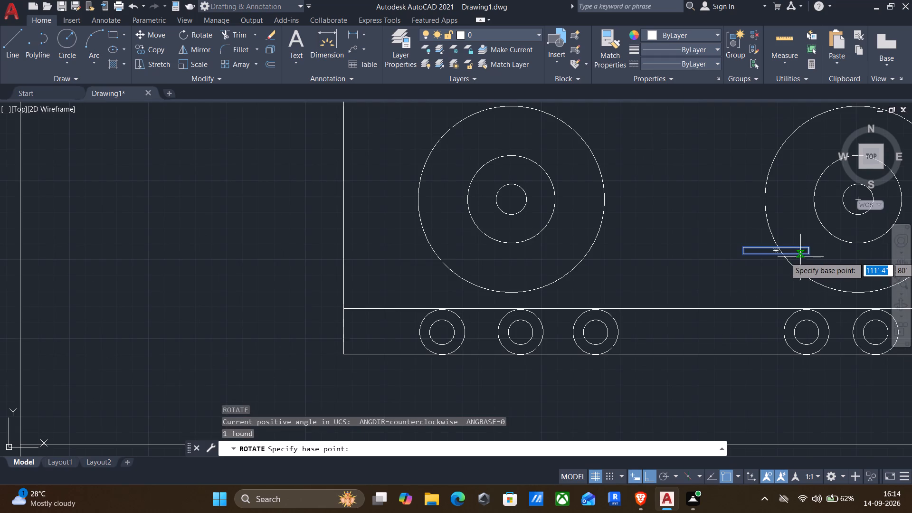
{"action": "left_click", "coordinate": [808, 251]}
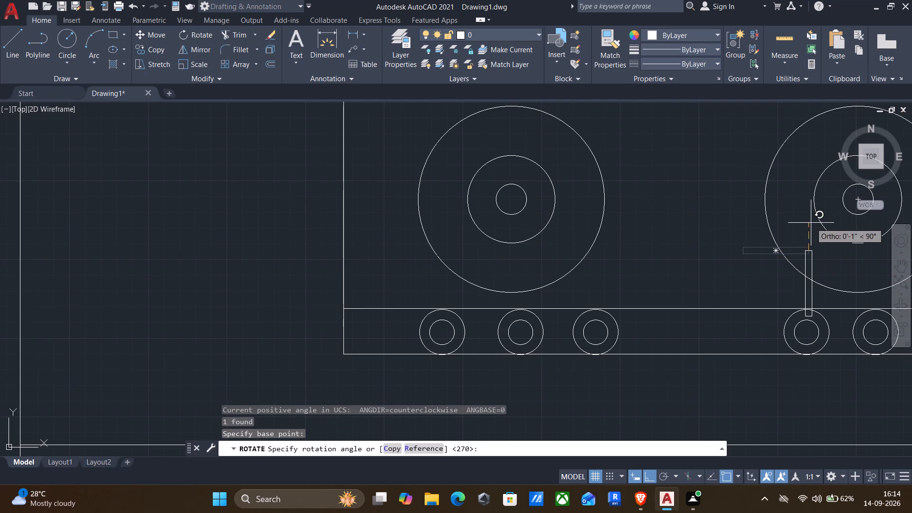
{"action": "key", "text": "F8"}
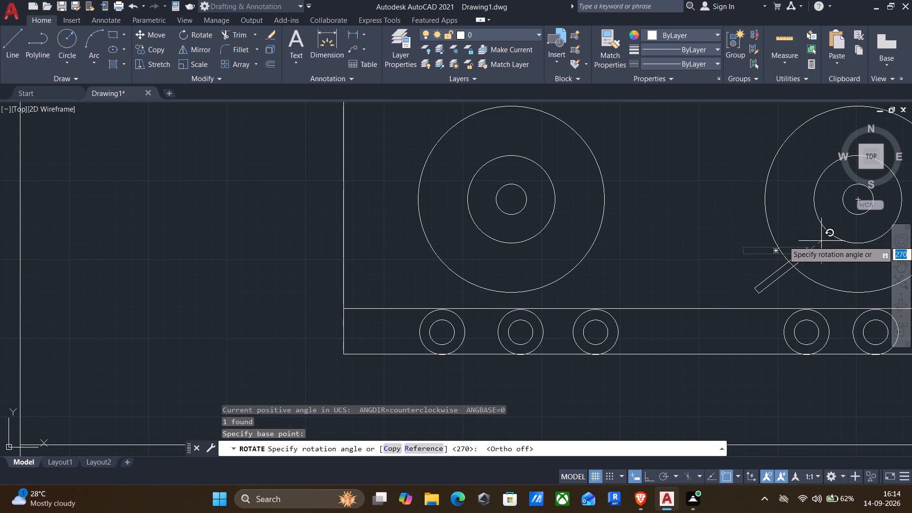
{"action": "left_click", "coordinate": [821, 241]}
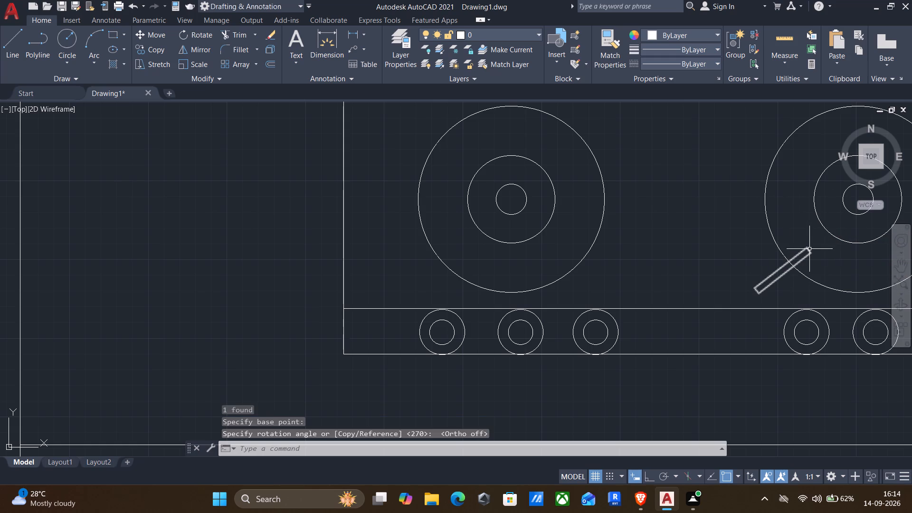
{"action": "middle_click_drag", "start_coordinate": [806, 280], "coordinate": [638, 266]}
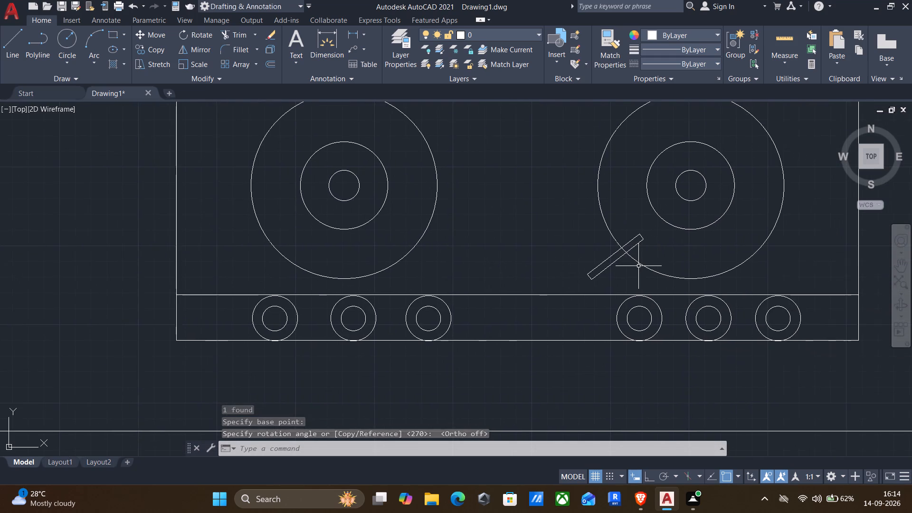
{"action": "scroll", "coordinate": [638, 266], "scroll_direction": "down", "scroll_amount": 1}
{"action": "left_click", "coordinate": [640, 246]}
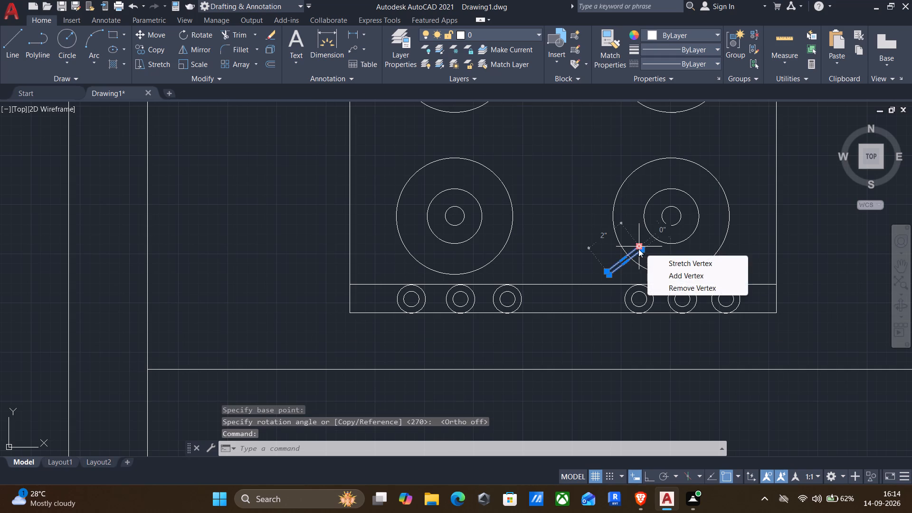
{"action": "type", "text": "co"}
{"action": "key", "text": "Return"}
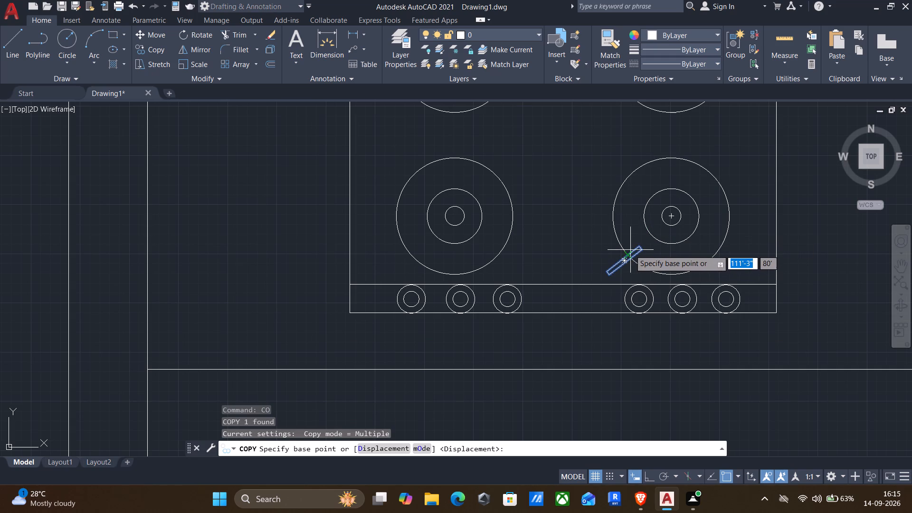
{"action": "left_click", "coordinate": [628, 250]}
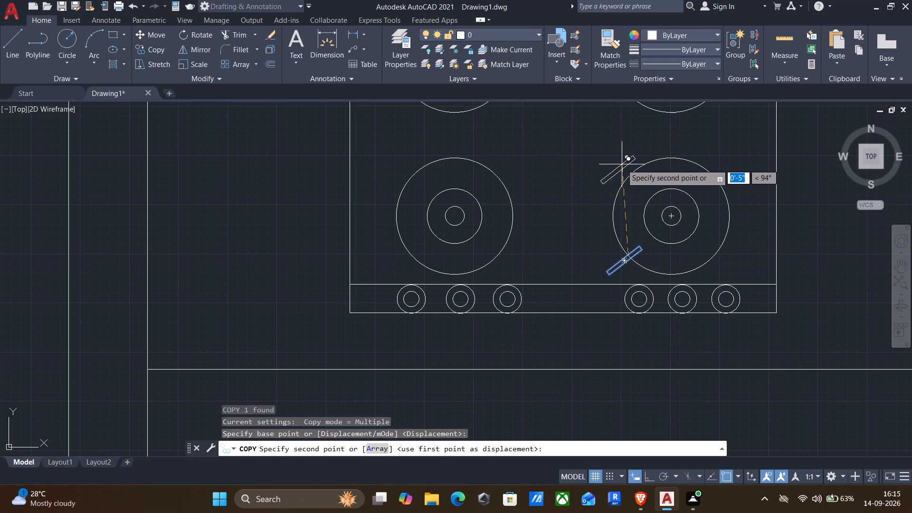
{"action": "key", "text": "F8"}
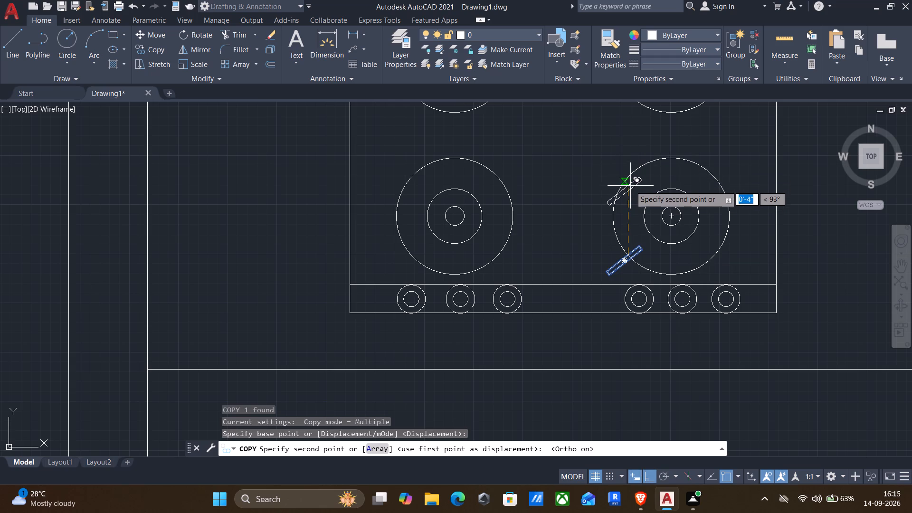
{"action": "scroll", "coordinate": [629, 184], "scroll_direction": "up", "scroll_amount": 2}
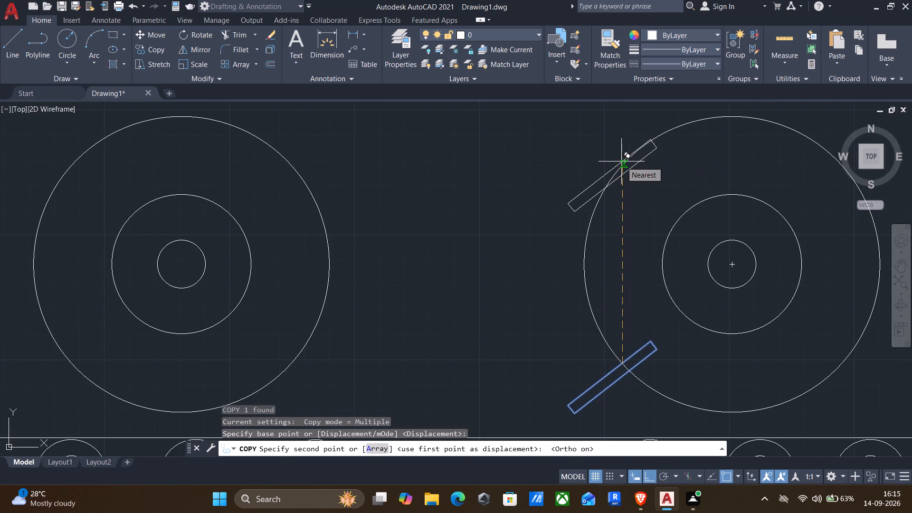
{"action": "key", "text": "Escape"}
Mirror the diagonal bar across the lower-right burner's vertical centre line, keeping the original.
{"action": "scroll", "coordinate": [704, 348], "scroll_direction": "down", "scroll_amount": 1}
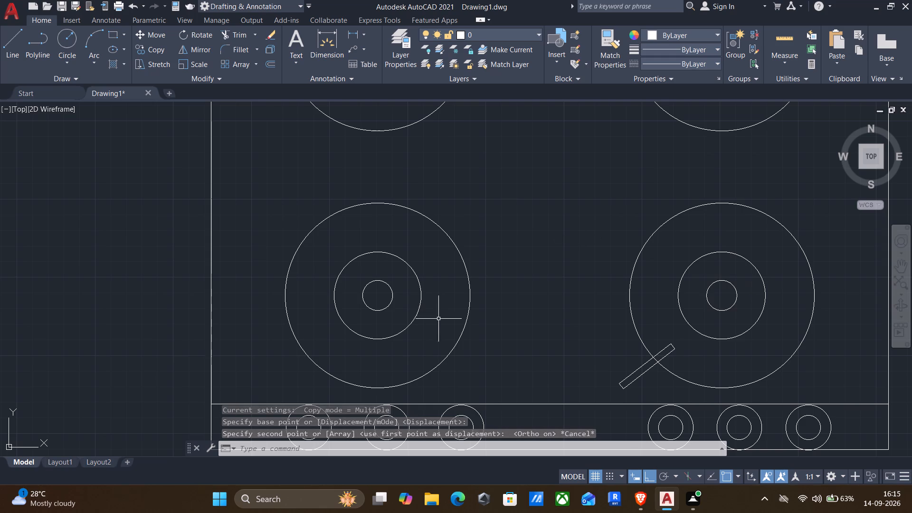
{"action": "scroll", "coordinate": [648, 361], "scroll_direction": "down", "scroll_amount": 1}
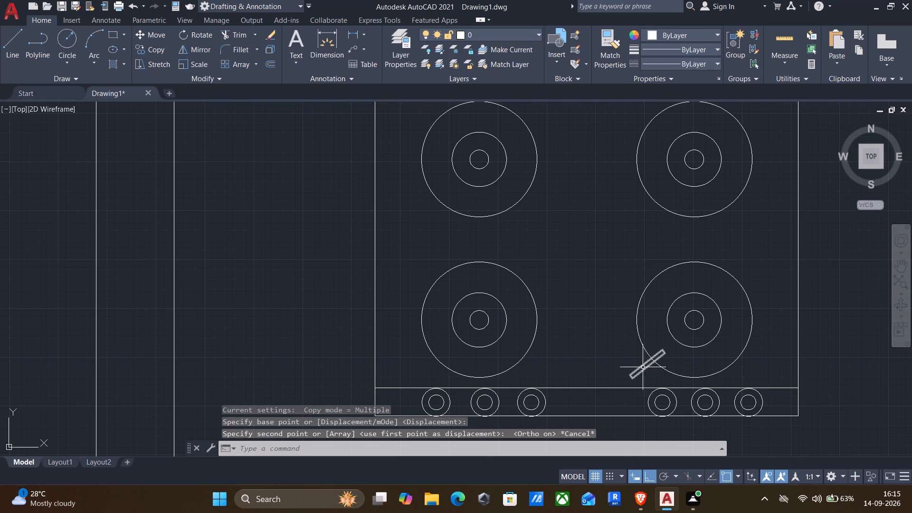
{"action": "left_click", "coordinate": [645, 367]}
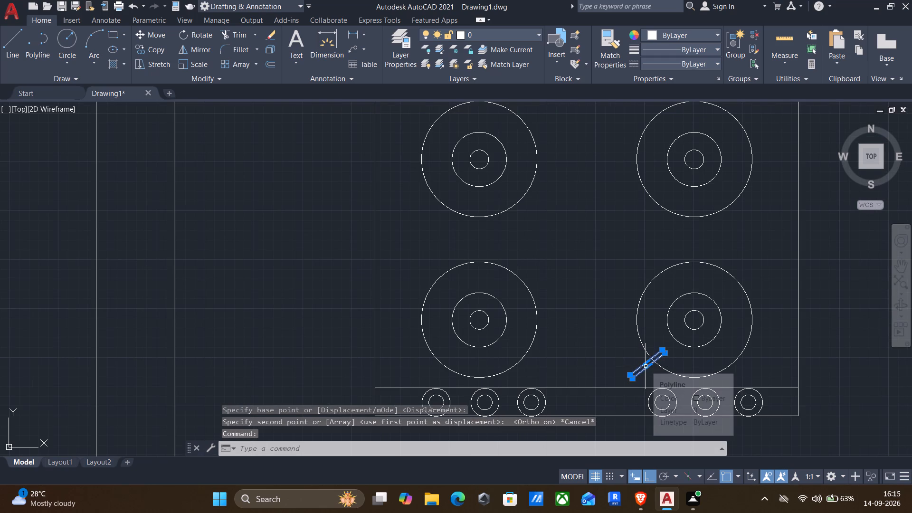
{"action": "key", "text": "c"}
{"action": "key", "text": "BackSpace"}
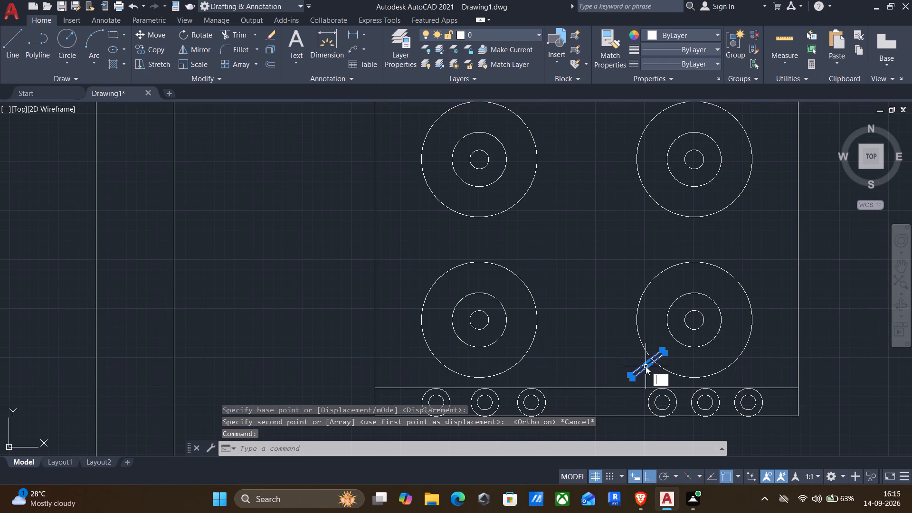
{"action": "type", "text": "mi"}
{"action": "key", "text": "Return"}
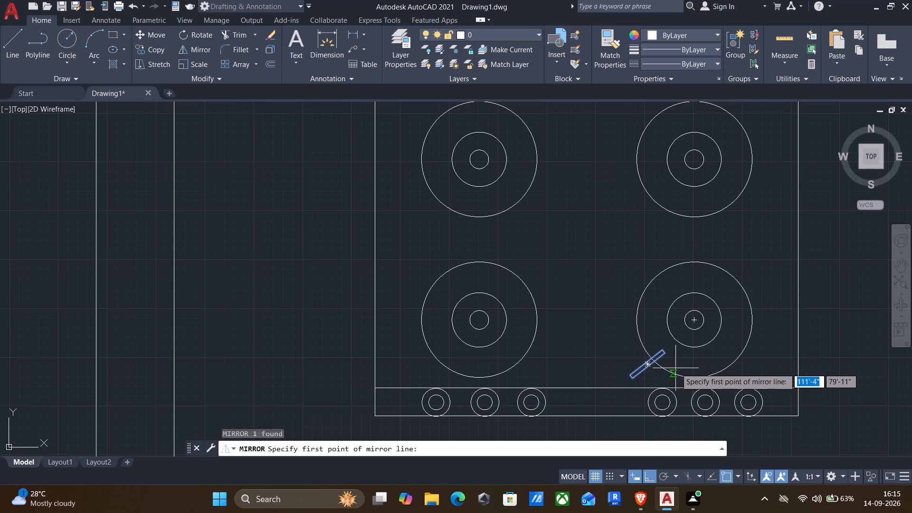
{"action": "left_click", "coordinate": [696, 375]}
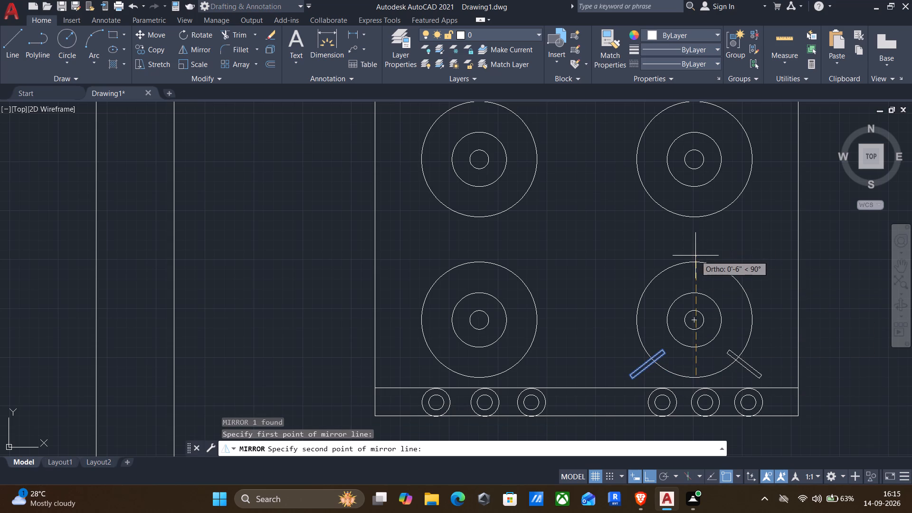
{"action": "left_click", "coordinate": [697, 247]}
{"action": "key", "text": "Return"}
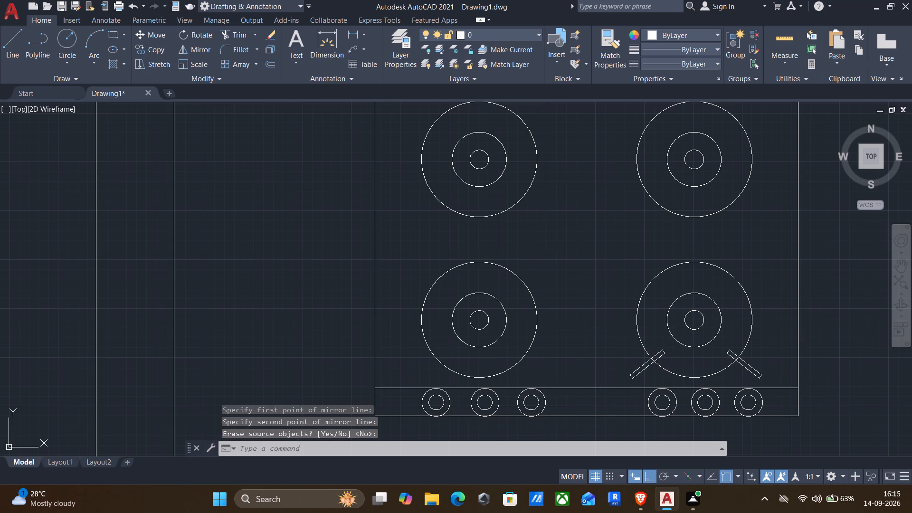
Mirror both diagonal bars across the lower-right burner's horizontal centre line, keeping the originals, to make four pan supports.
{"action": "left_click", "coordinate": [662, 350]}
{"action": "left_click", "coordinate": [728, 352]}
{"action": "type", "text": "mi"}
{"action": "key", "text": "Return"}
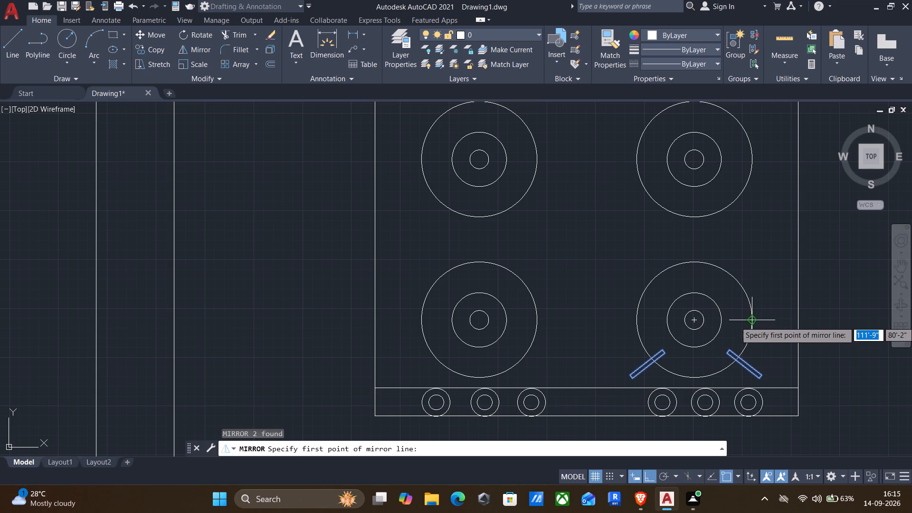
{"action": "left_click", "coordinate": [751, 317]}
{"action": "left_click", "coordinate": [620, 326]}
{"action": "key", "text": "Return"}
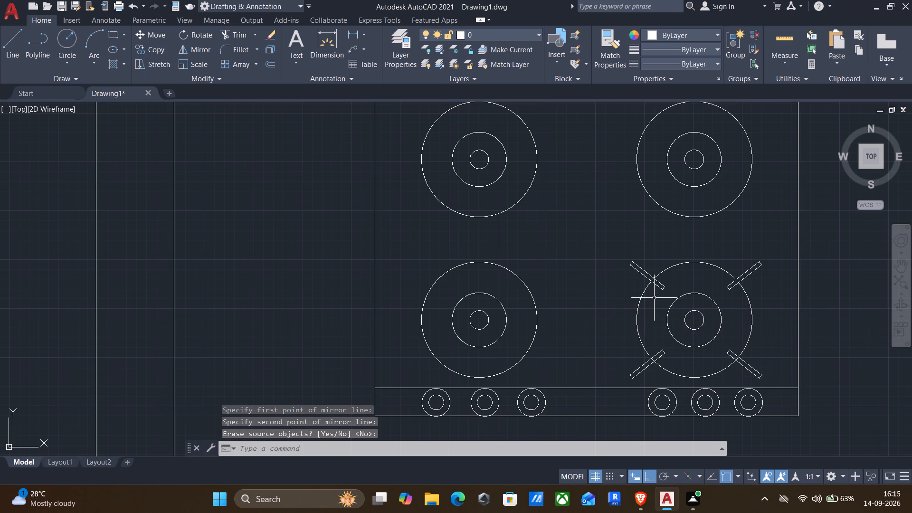
Copy the lower-right burner with its four diagonal bars from its centre to the centres of the other three burners.
{"action": "scroll", "coordinate": [655, 297], "scroll_direction": "down", "scroll_amount": 1}
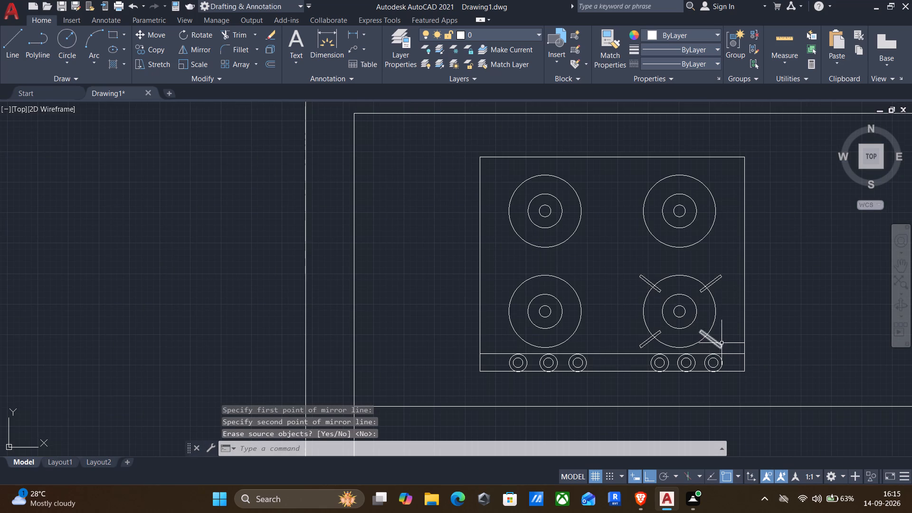
{"action": "left_click", "coordinate": [731, 344]}
{"action": "left_click", "coordinate": [626, 258]}
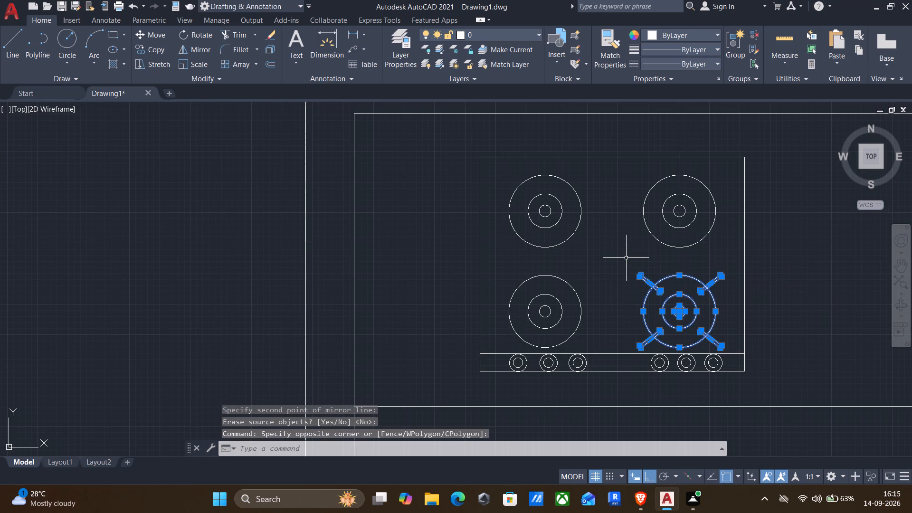
{"action": "type", "text": "co"}
{"action": "key", "text": "Return"}
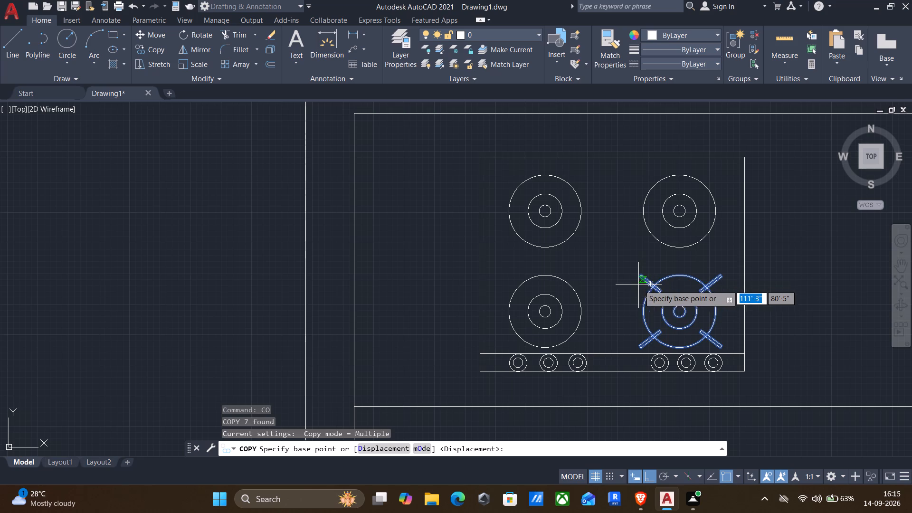
{"action": "left_click", "coordinate": [682, 314]}
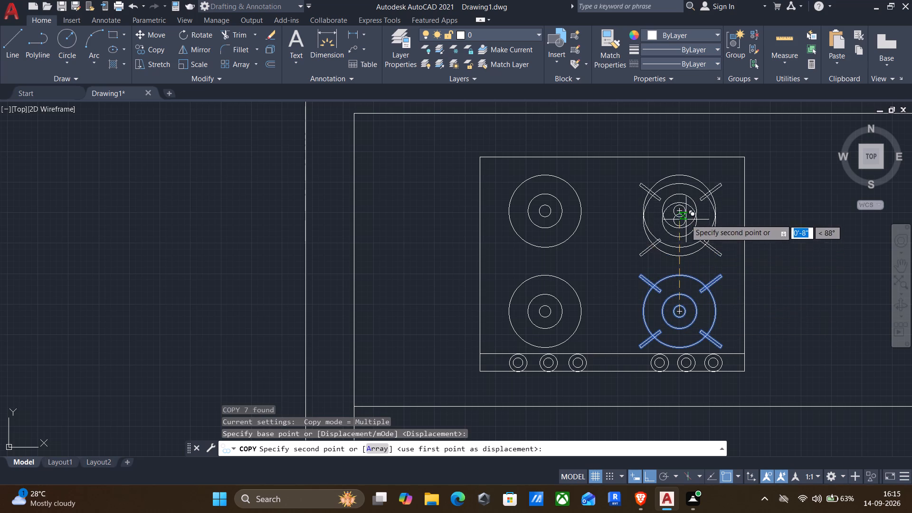
{"action": "left_click", "coordinate": [678, 211]}
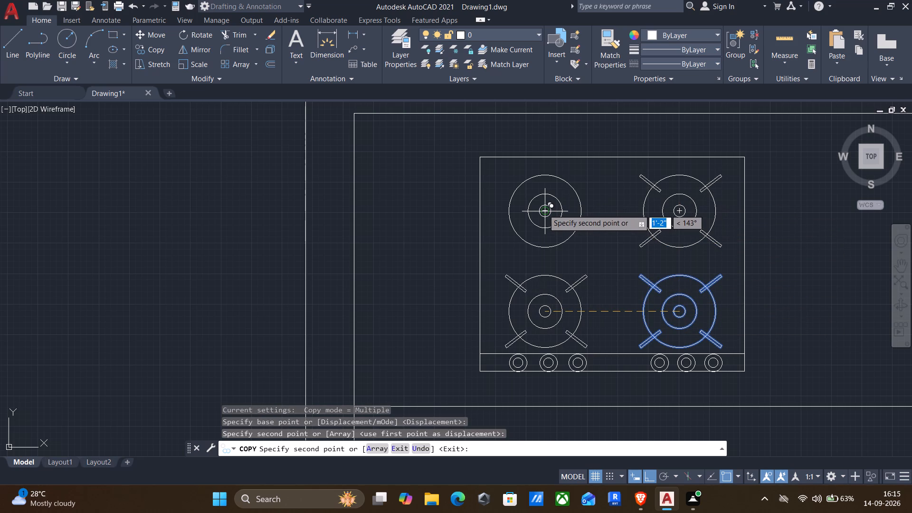
{"action": "key", "text": "F8"}
{"action": "left_click", "coordinate": [543, 209]}
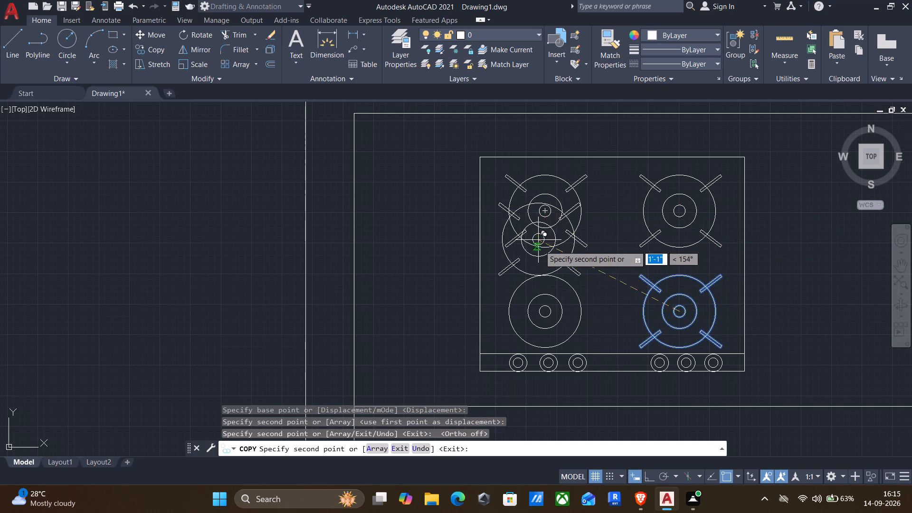
{"action": "left_click", "coordinate": [544, 308]}
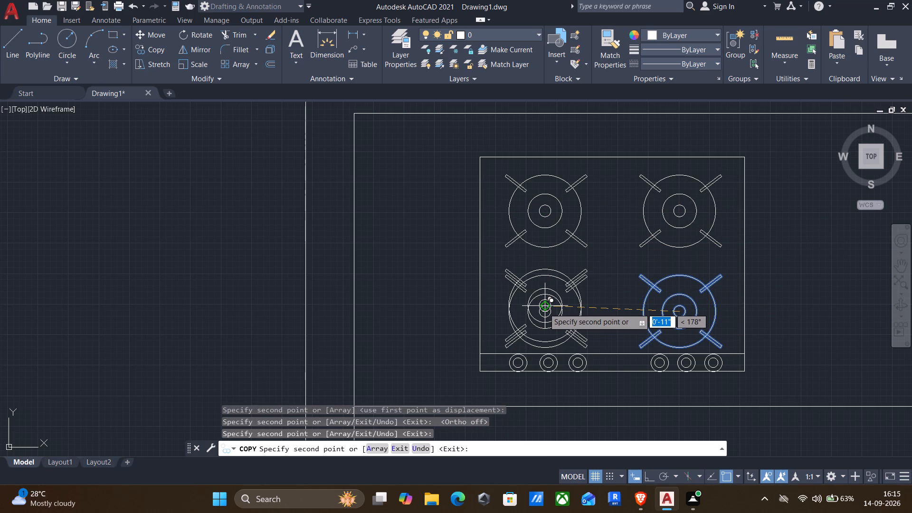
{"action": "key", "text": "Escape"}
Delete duplicate objects within the complete four-burner hob using Overkill with the default comparison settings.
{"action": "scroll", "coordinate": [540, 304], "scroll_direction": "down", "scroll_amount": 2}
{"action": "left_click", "coordinate": [493, 235]}
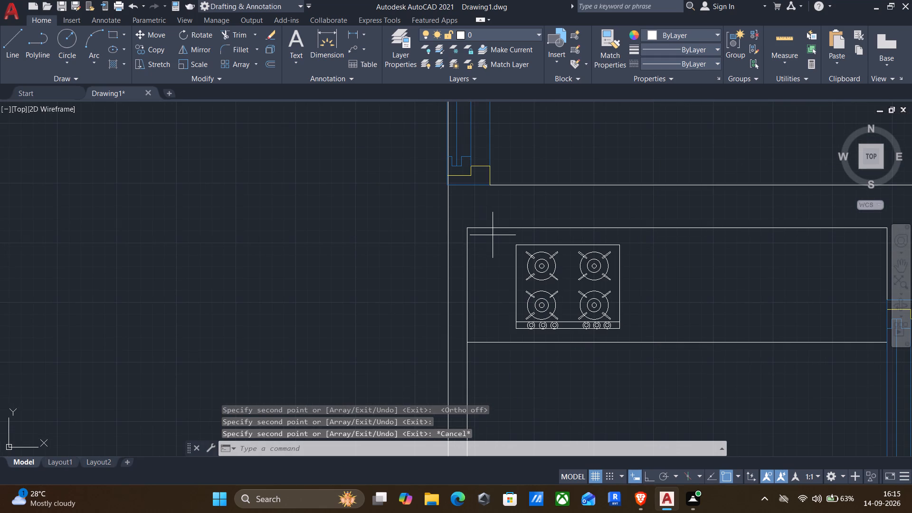
{"action": "left_click", "coordinate": [644, 334]}
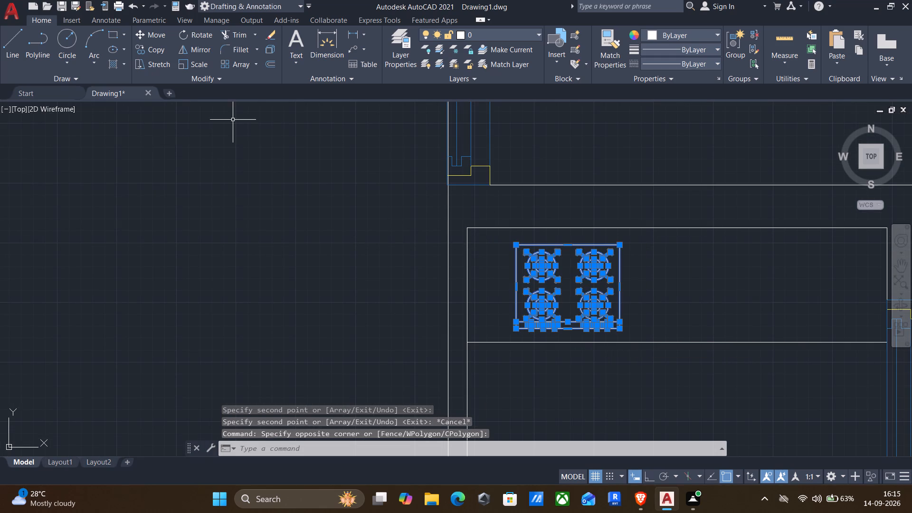
{"action": "left_click", "coordinate": [223, 78]}
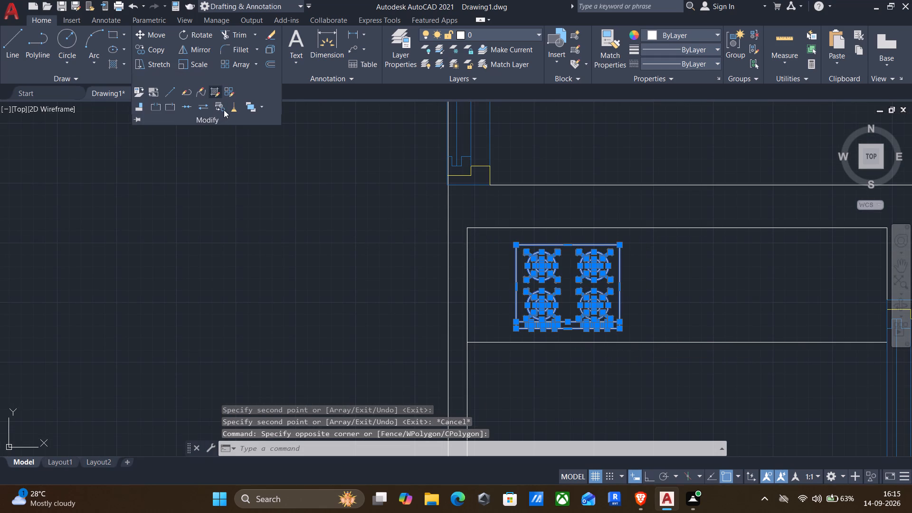
{"action": "left_click", "coordinate": [231, 108]}
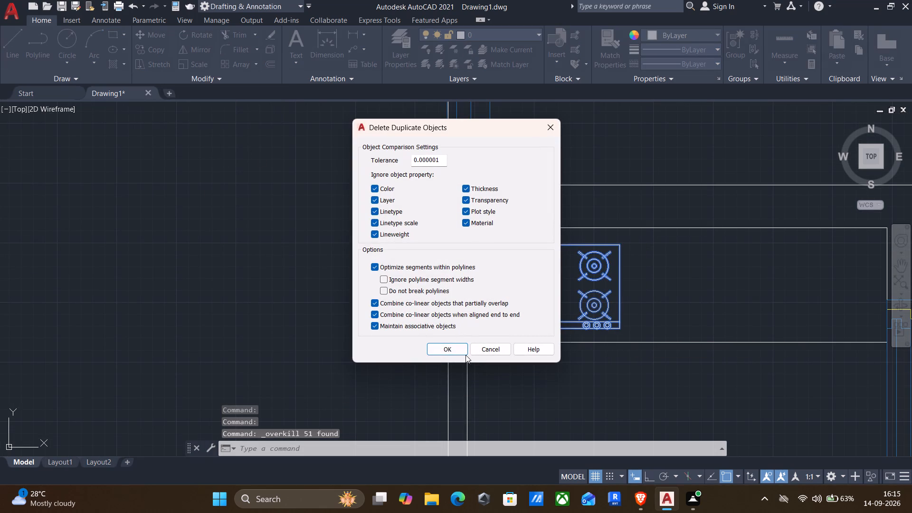
{"action": "left_click", "coordinate": [452, 347]}
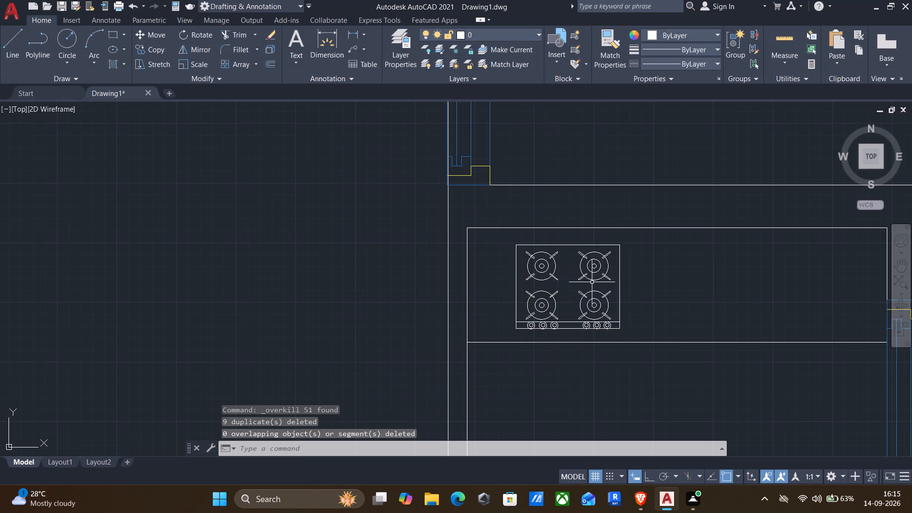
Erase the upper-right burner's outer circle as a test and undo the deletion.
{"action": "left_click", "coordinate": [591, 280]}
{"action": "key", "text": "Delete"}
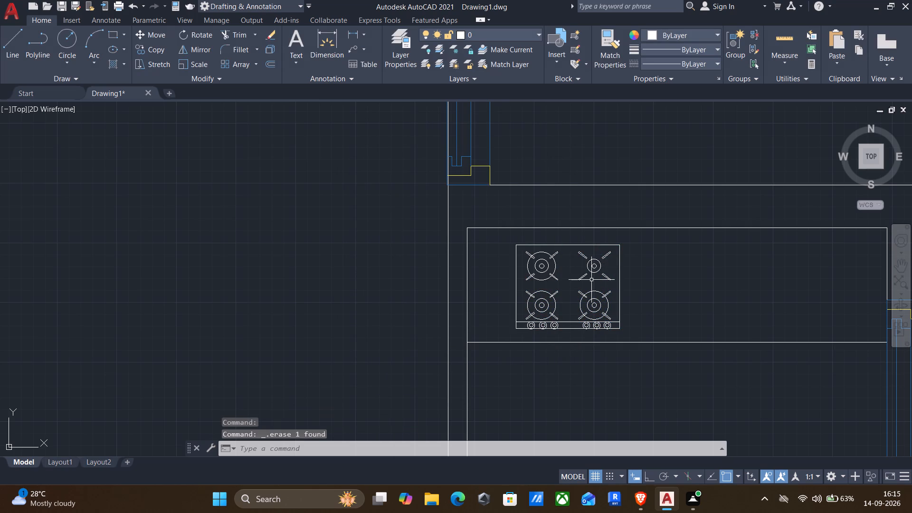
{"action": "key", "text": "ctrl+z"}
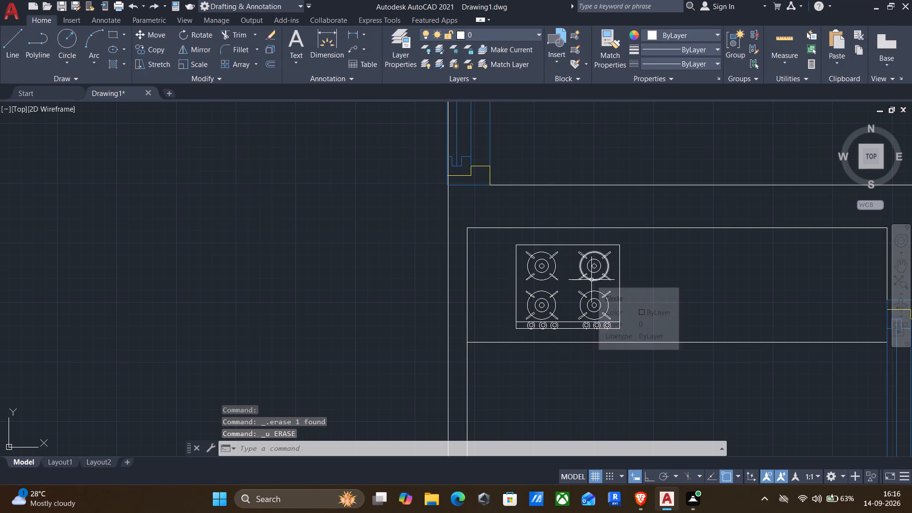
Draw a thin horizontal rectangle about 2' long and 1" high on the counter, to the right of the hob.
{"action": "scroll", "coordinate": [667, 329], "scroll_direction": "down", "scroll_amount": 1}
{"action": "middle_click_drag", "start_coordinate": [661, 340], "coordinate": [656, 274]}
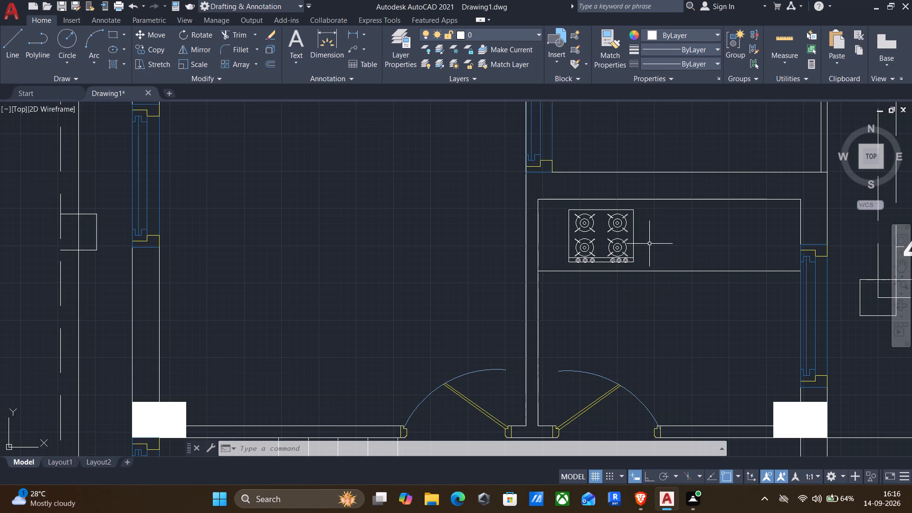
{"action": "type", "text": "rec"}
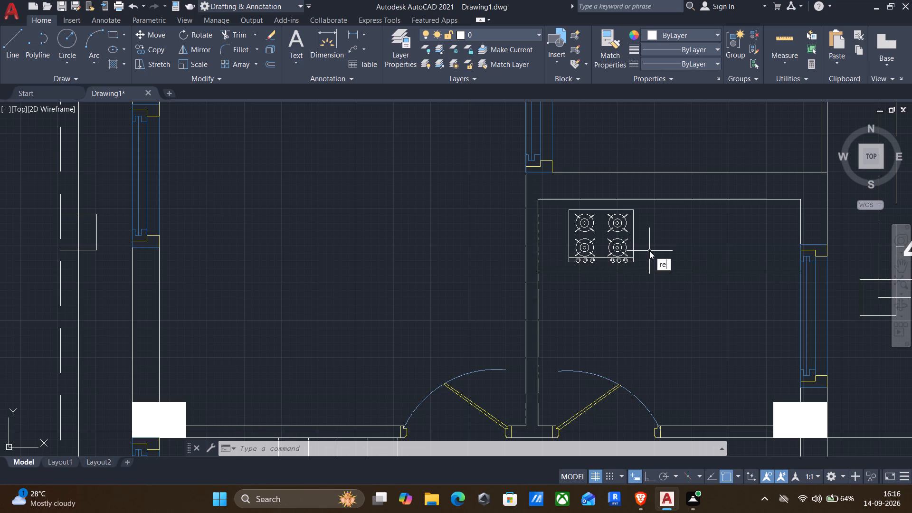
{"action": "key", "text": "Return"}
{"action": "left_click", "coordinate": [645, 249]}
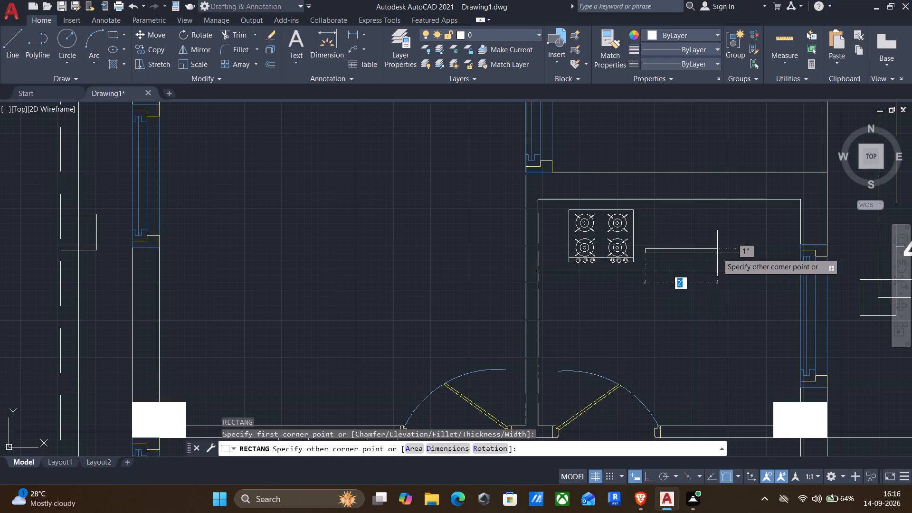
{"action": "left_click", "coordinate": [717, 253]}
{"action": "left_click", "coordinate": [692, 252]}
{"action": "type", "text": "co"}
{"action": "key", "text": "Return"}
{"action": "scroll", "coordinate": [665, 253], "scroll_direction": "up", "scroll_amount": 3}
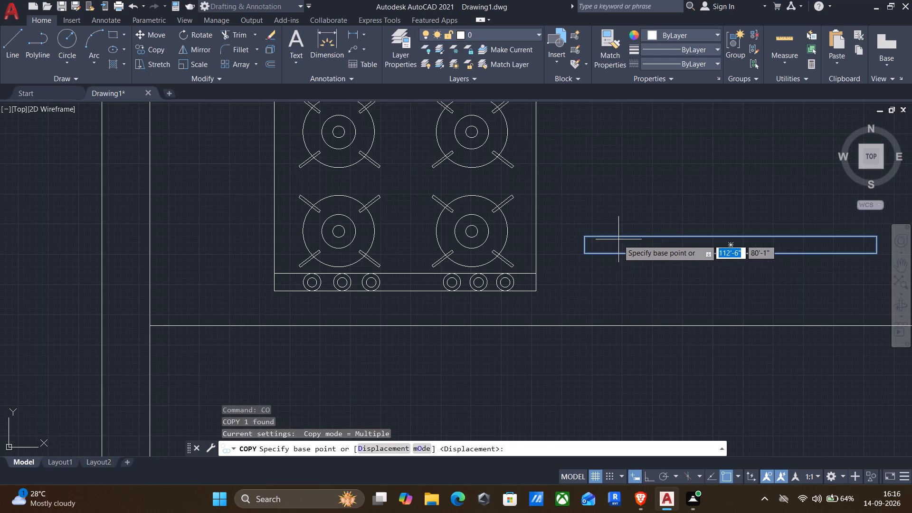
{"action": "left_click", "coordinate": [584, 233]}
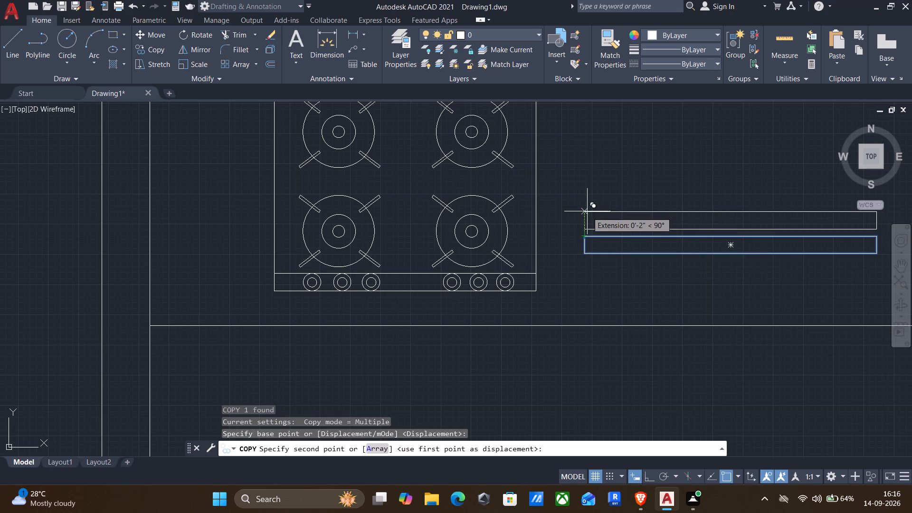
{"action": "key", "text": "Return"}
Copy the thin rectangle upward from its lower-left corner, entering 2" and 4" for the first two copies.
{"action": "key", "text": "Return"}
{"action": "left_click", "coordinate": [589, 267]}
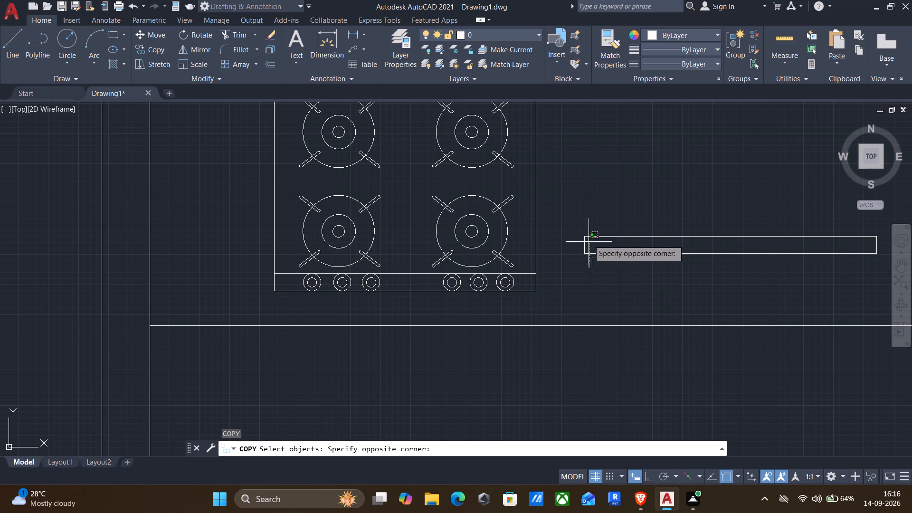
{"action": "left_click", "coordinate": [579, 228]}
{"action": "key", "text": "Return"}
{"action": "left_click", "coordinate": [584, 256]}
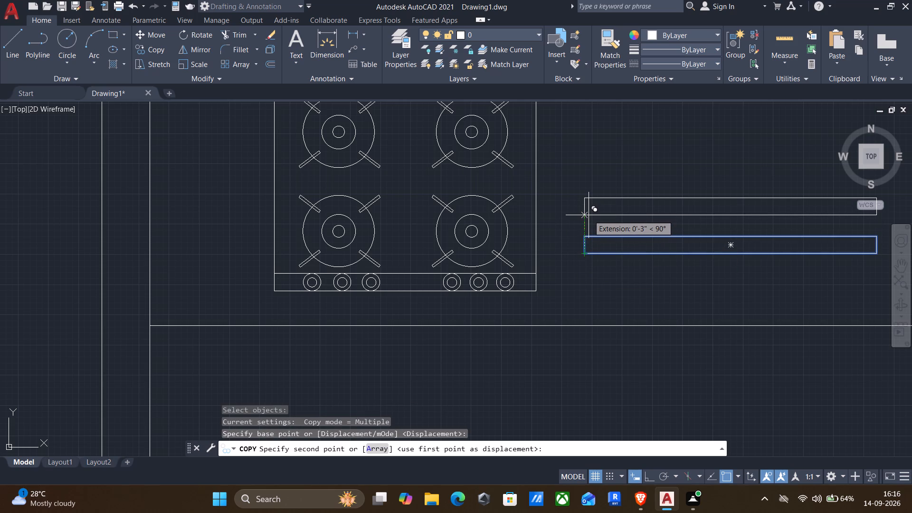
{"action": "type", "text": "2\""}
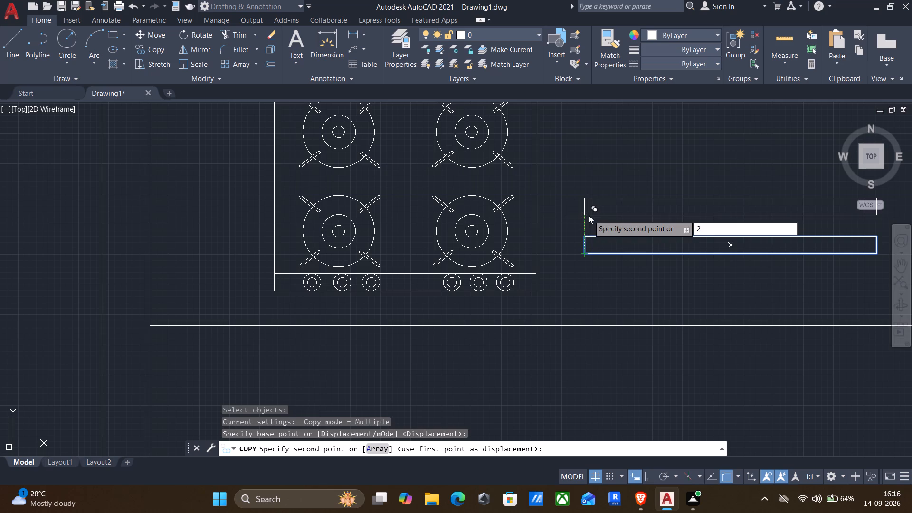
{"action": "key", "text": "Return"}
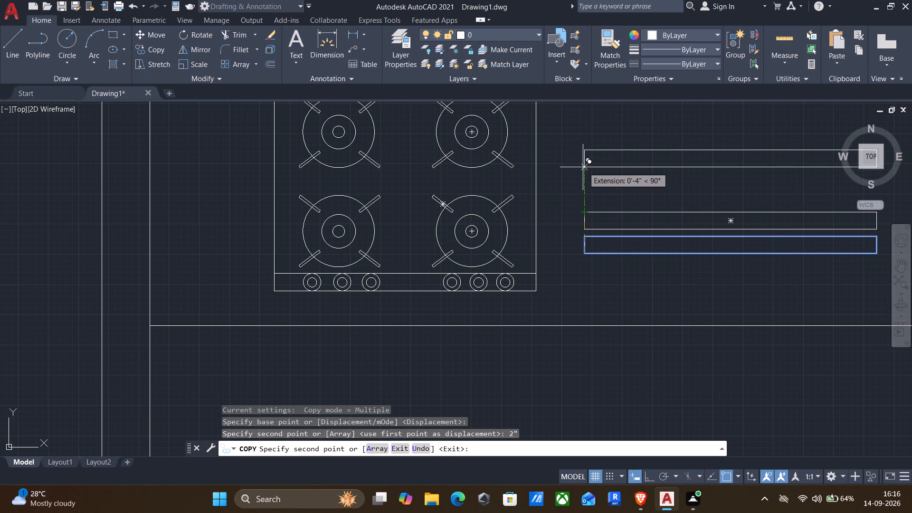
{"action": "key", "text": "4"}
{"action": "key", "text": "shift+quotedbl"}
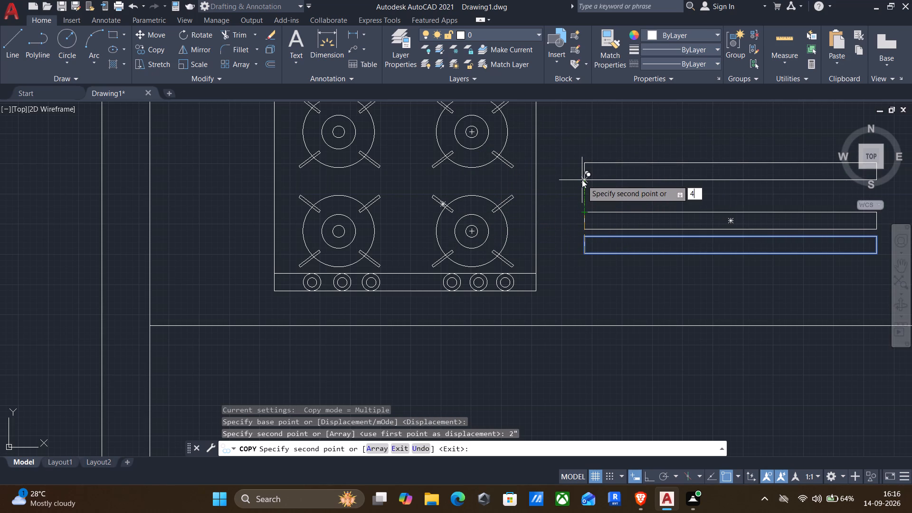
{"action": "key", "text": "Return"}
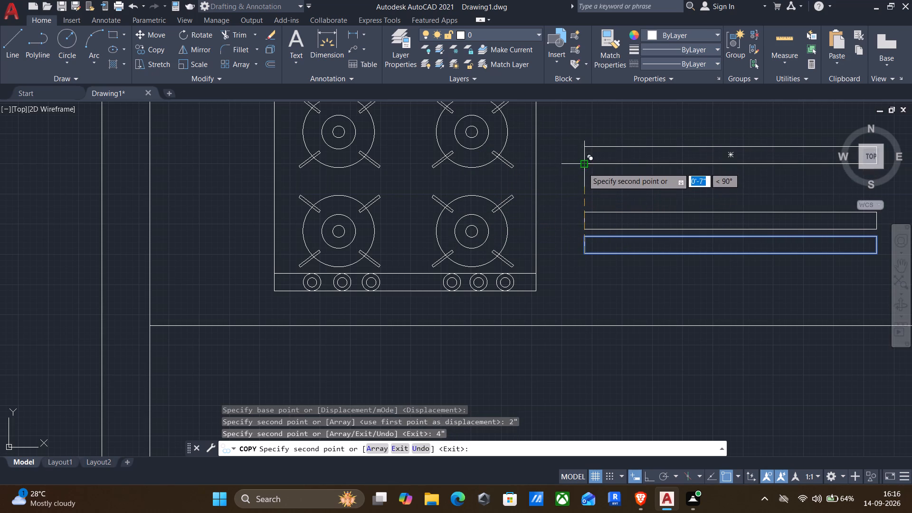
With Ortho on, place further copies of the thin rectangle straight up at 4", 6", 8", 10" and 12" from the original.
{"action": "middle_click", "coordinate": [550, 294]}
{"action": "middle_click_drag", "start_coordinate": [570, 200], "coordinate": [545, 369]}
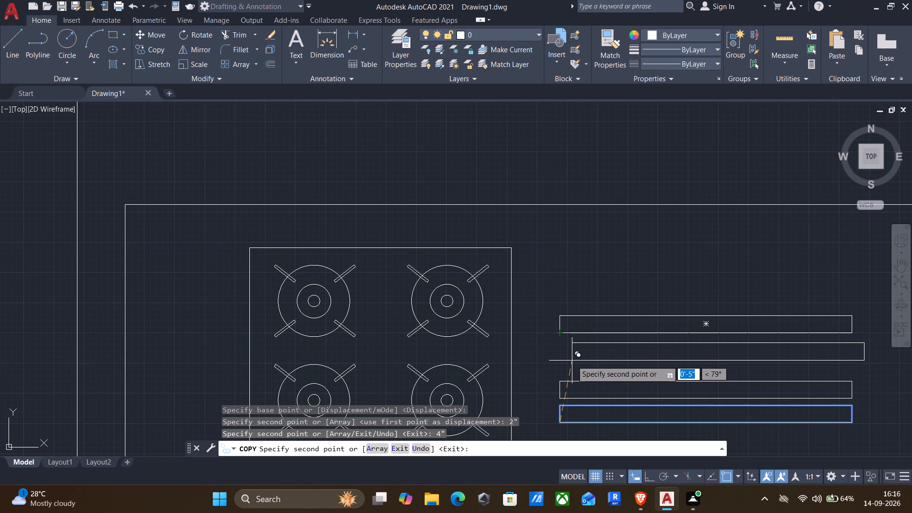
{"action": "key", "text": "F8"}
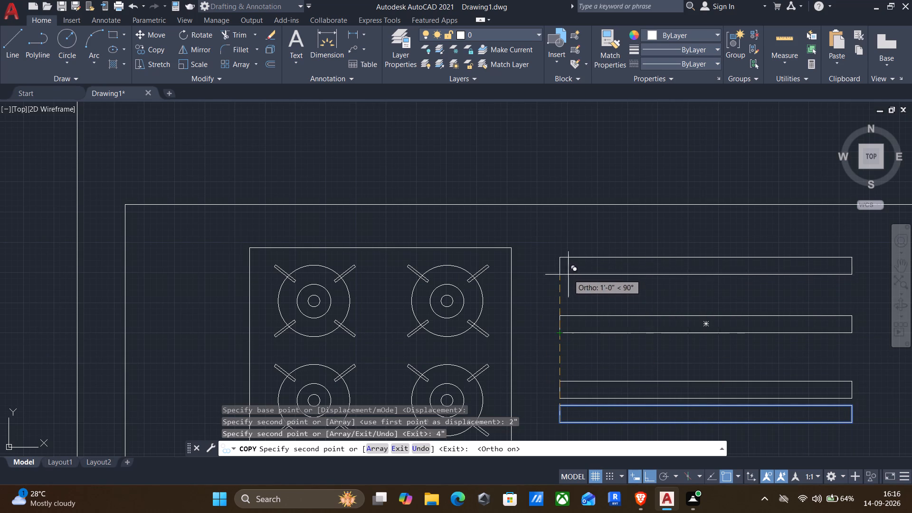
{"action": "type", "text": "4\""}
{"action": "key", "text": "Return"}
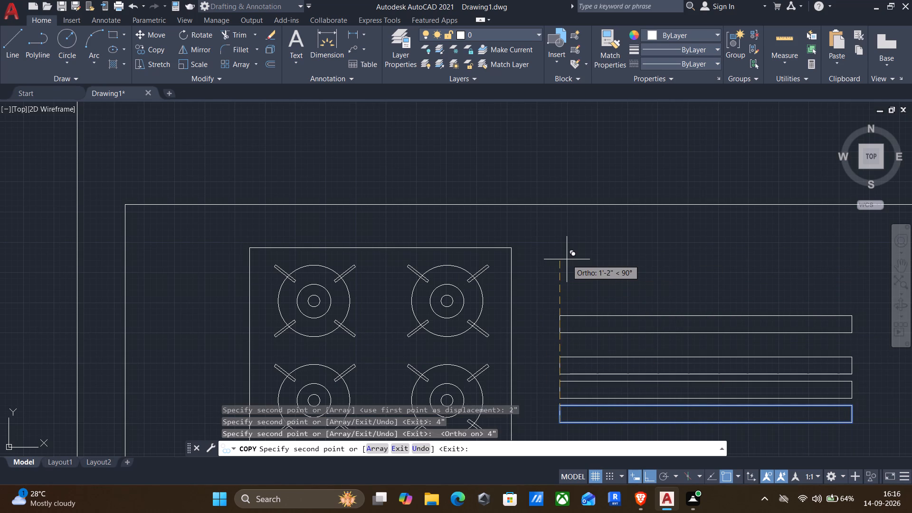
{"action": "type", "text": "6\""}
{"action": "key", "text": "Return"}
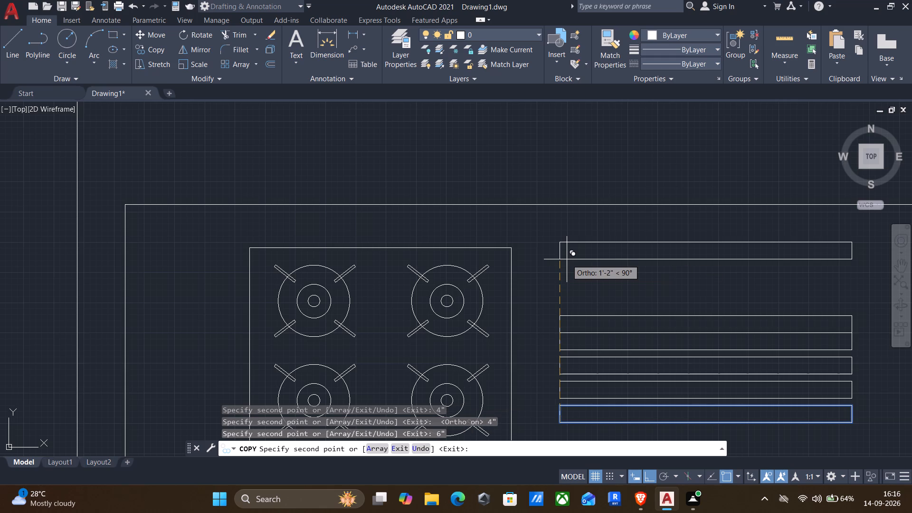
{"action": "type", "text": "8\""}
{"action": "key", "text": "Return"}
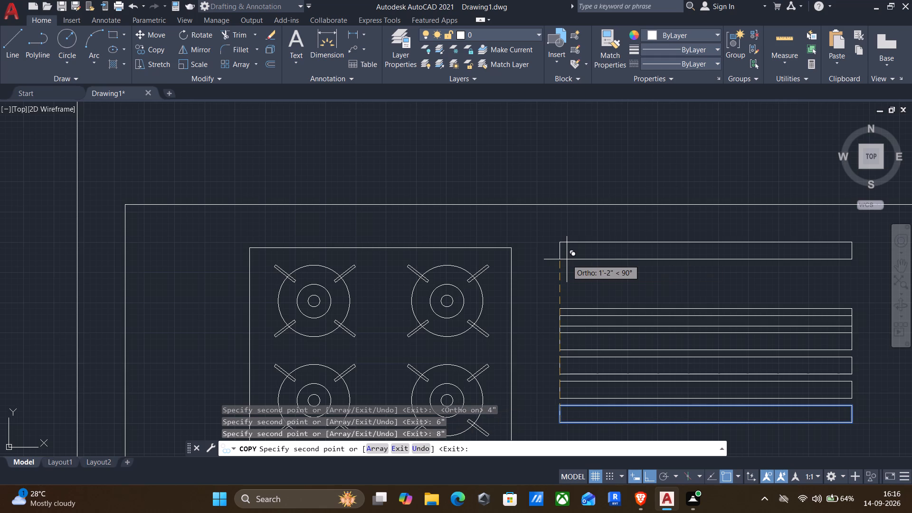
{"action": "type", "text": "10\""}
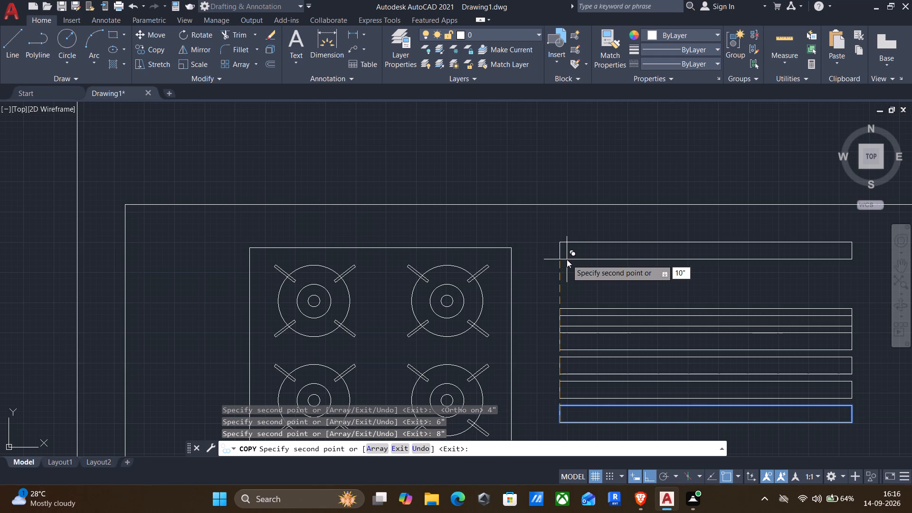
{"action": "key", "text": "Return"}
{"action": "type", "text": "12\""}
{"action": "key", "text": "Return"}
{"action": "key", "text": "Escape"}
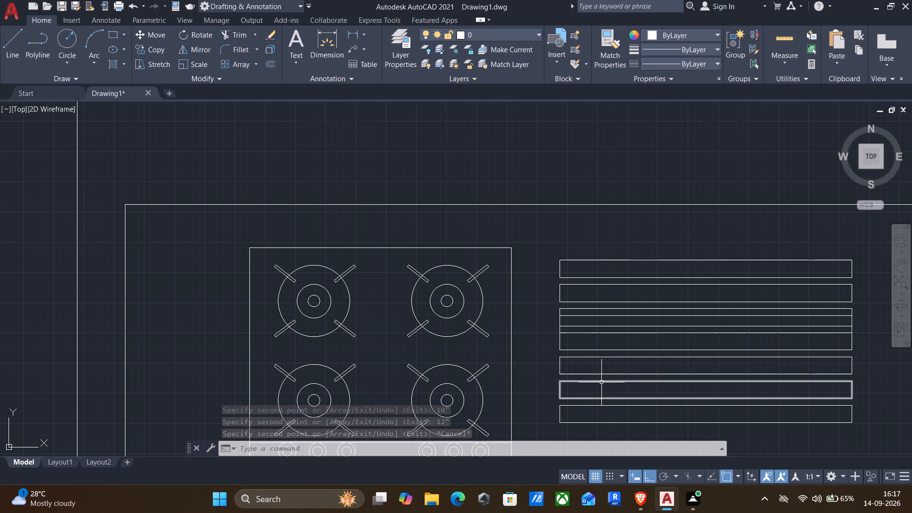
Delete the stray thin rectangle that overlaps the evenly spaced ones in the middle of the stack.
{"action": "left_click", "coordinate": [579, 316]}
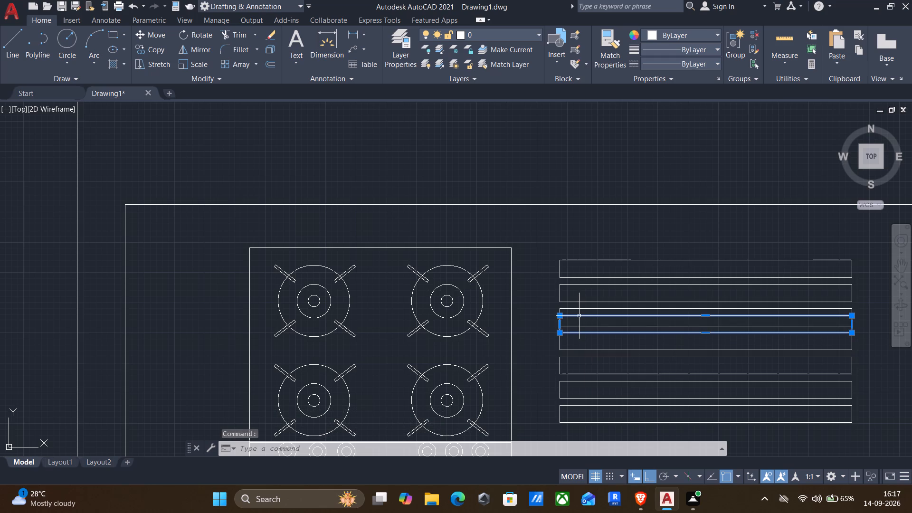
{"action": "key", "text": "Delete"}
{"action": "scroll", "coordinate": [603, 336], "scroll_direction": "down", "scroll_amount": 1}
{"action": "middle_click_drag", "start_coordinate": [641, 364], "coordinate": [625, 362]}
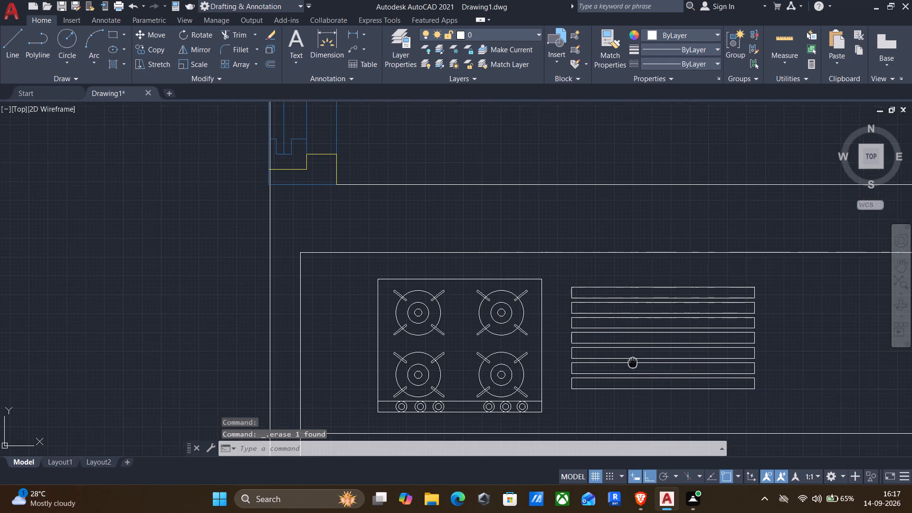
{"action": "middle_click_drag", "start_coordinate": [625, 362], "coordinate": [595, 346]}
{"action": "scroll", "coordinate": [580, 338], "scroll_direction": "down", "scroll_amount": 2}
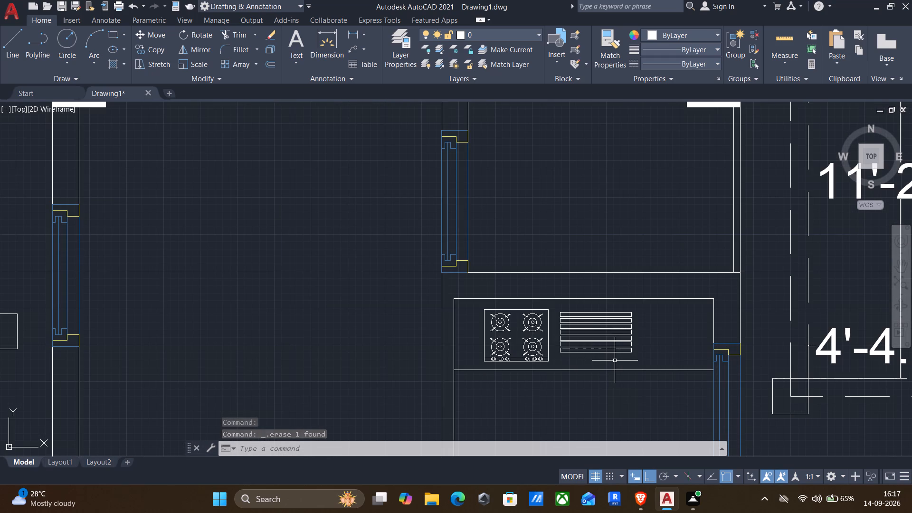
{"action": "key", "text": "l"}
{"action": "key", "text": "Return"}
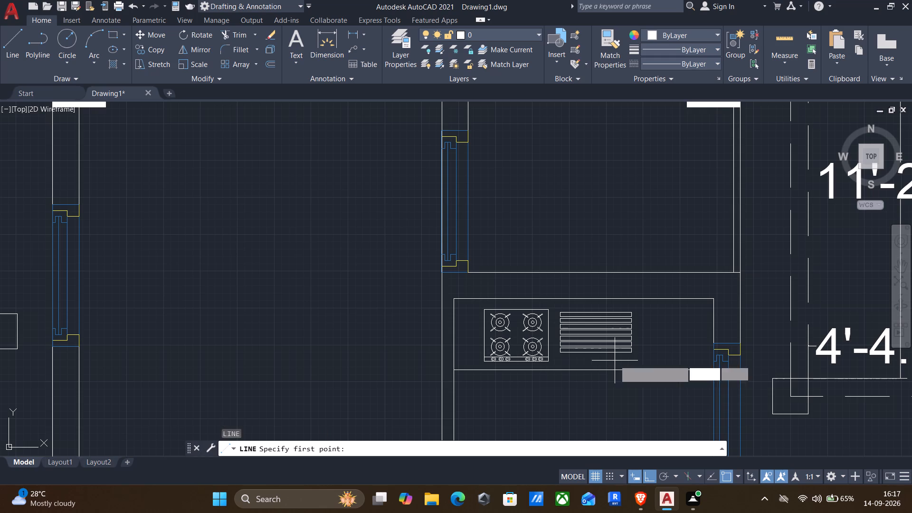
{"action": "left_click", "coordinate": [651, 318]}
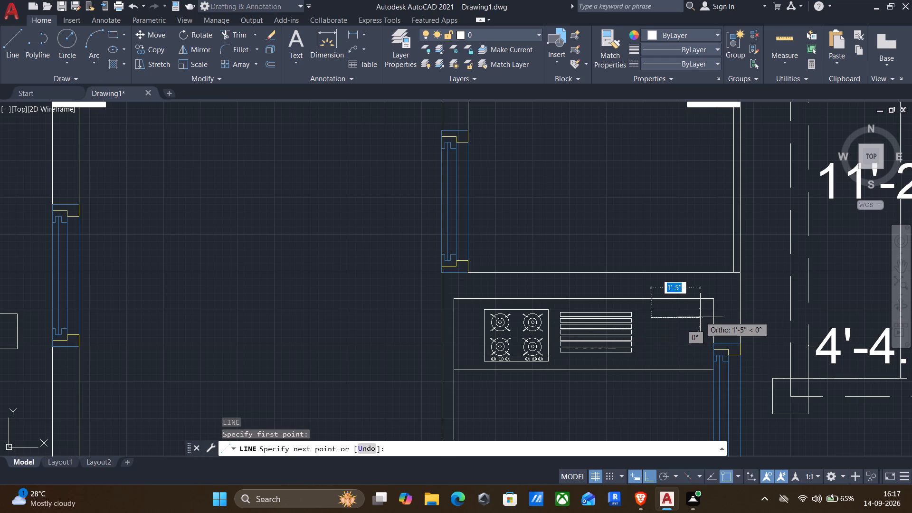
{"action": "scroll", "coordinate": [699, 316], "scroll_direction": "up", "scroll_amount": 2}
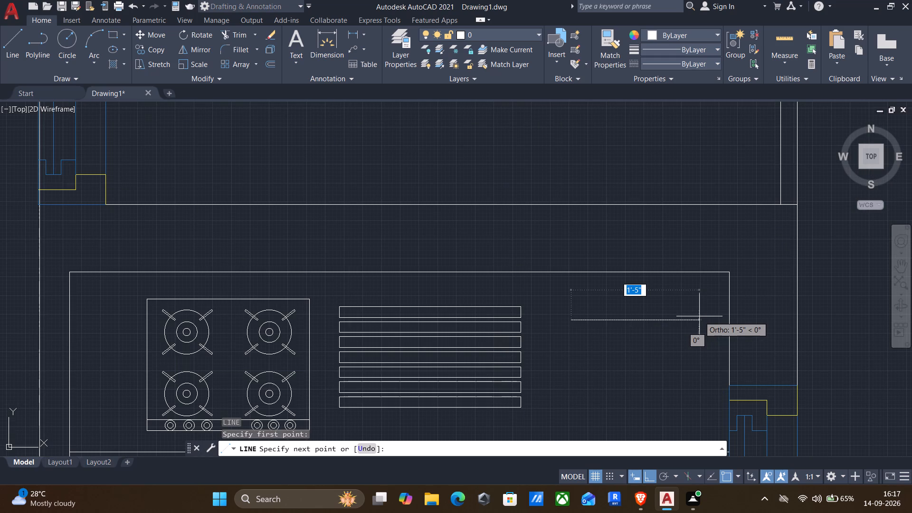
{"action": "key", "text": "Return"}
Draw the top and right edges of a square outline, about 1'-4" each, on the counter beside the slatted rack.
{"action": "key", "text": "Return"}
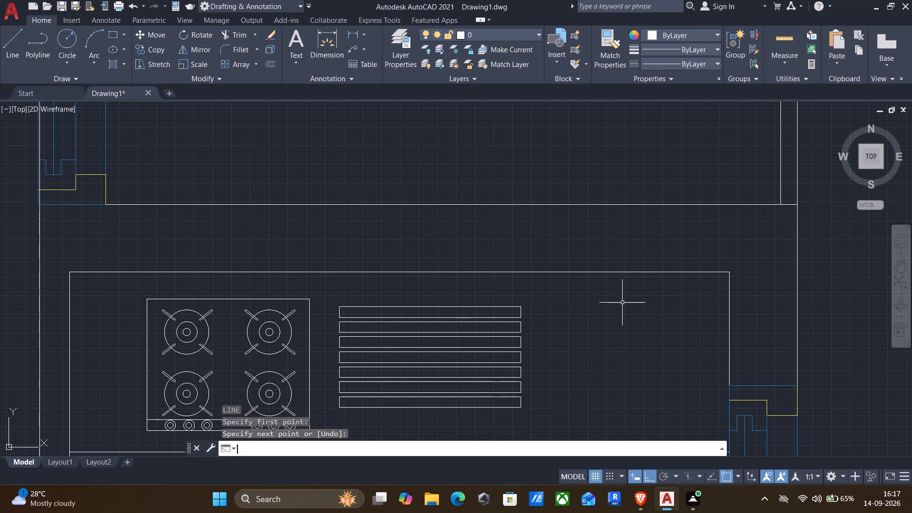
{"action": "left_click", "coordinate": [584, 298]}
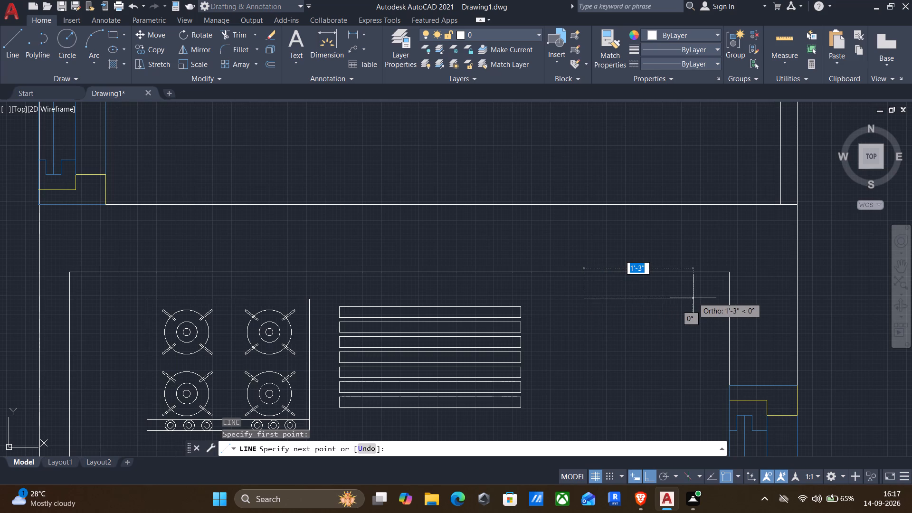
{"action": "left_click", "coordinate": [701, 297]}
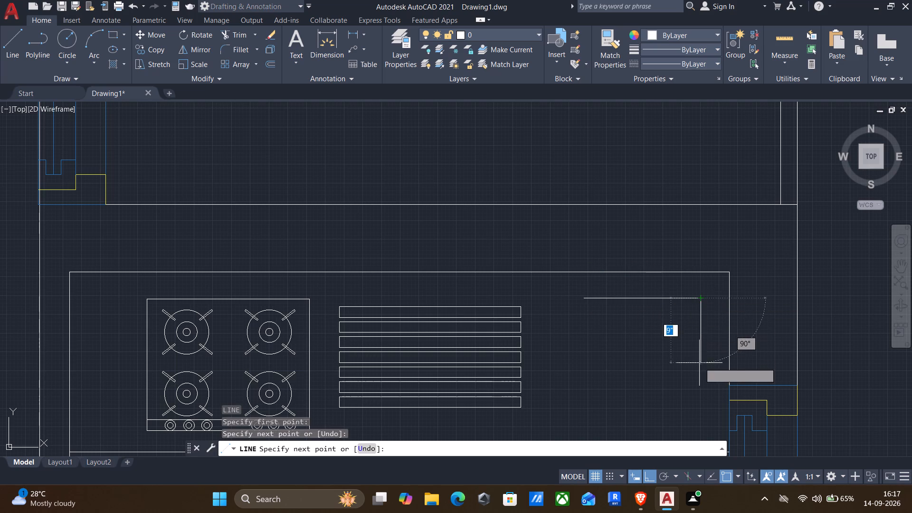
{"action": "left_click", "coordinate": [698, 415]}
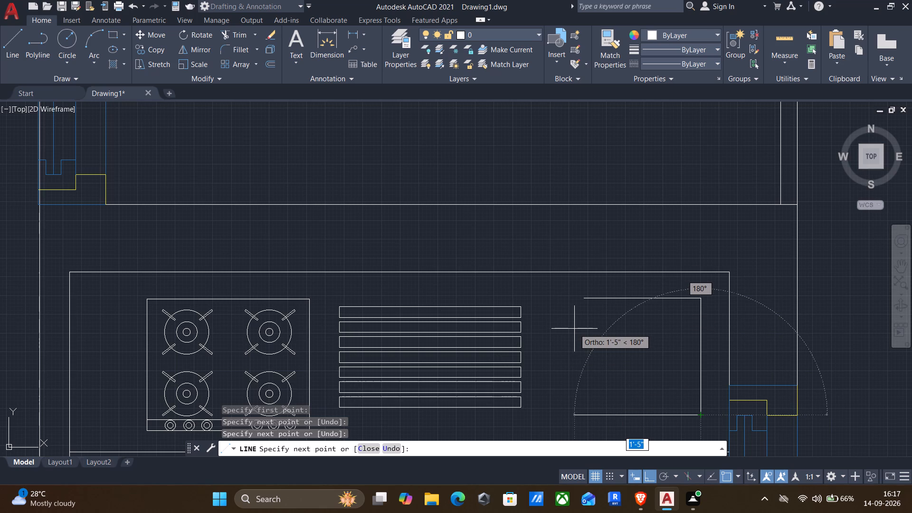
{"action": "key", "text": "F8"}
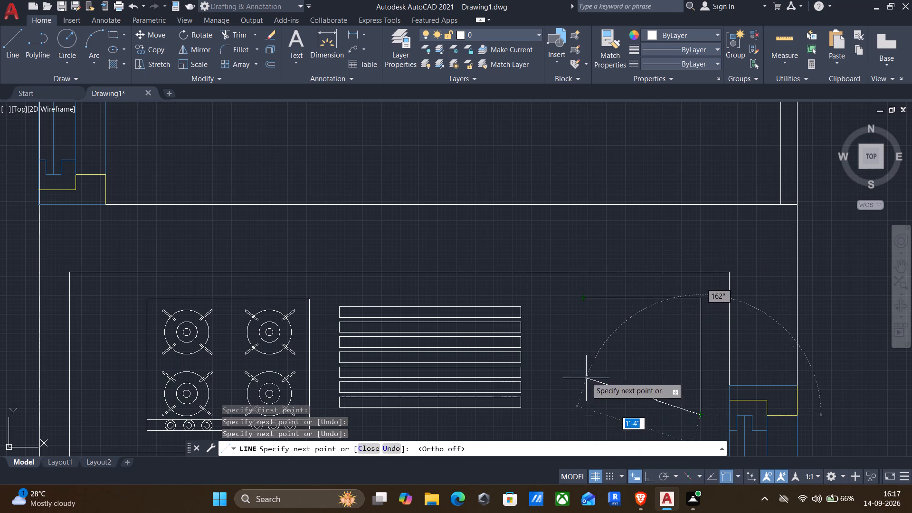
{"action": "key", "text": "F8"}
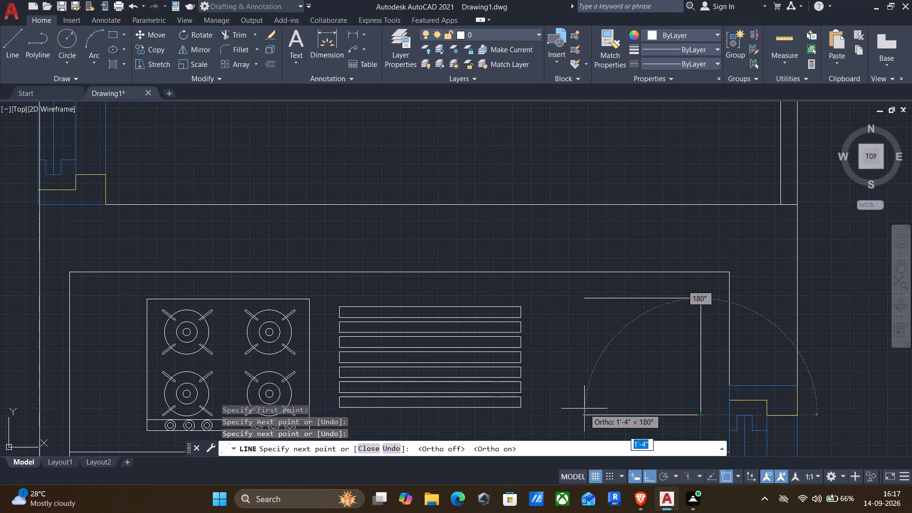
{"action": "scroll", "coordinate": [564, 406], "scroll_direction": "down", "scroll_amount": 1}
{"action": "scroll", "coordinate": [585, 367], "scroll_direction": "down", "scroll_amount": 1}
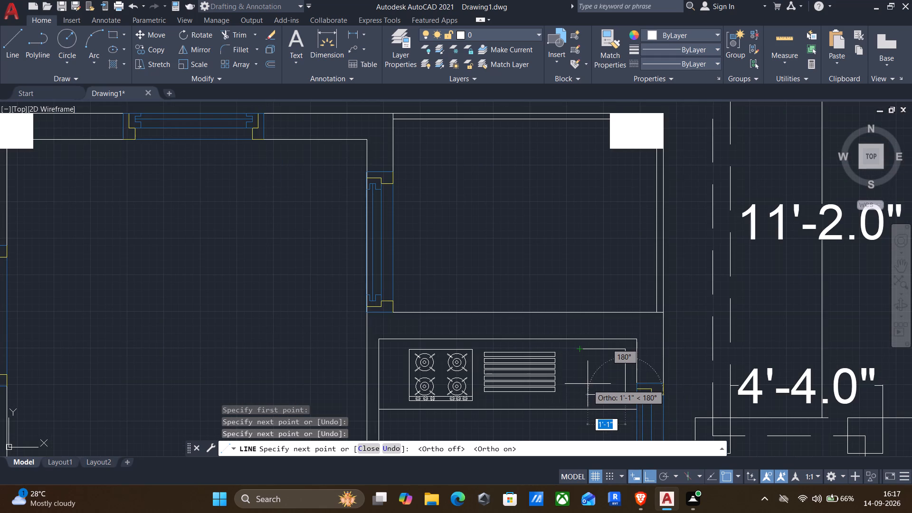
{"action": "key", "text": "Escape"}
Add the outline's left edge, about 1'-1" down from its top-left corner, and a partial bottom edge from the bottom-right corner.
{"action": "key", "text": "Return"}
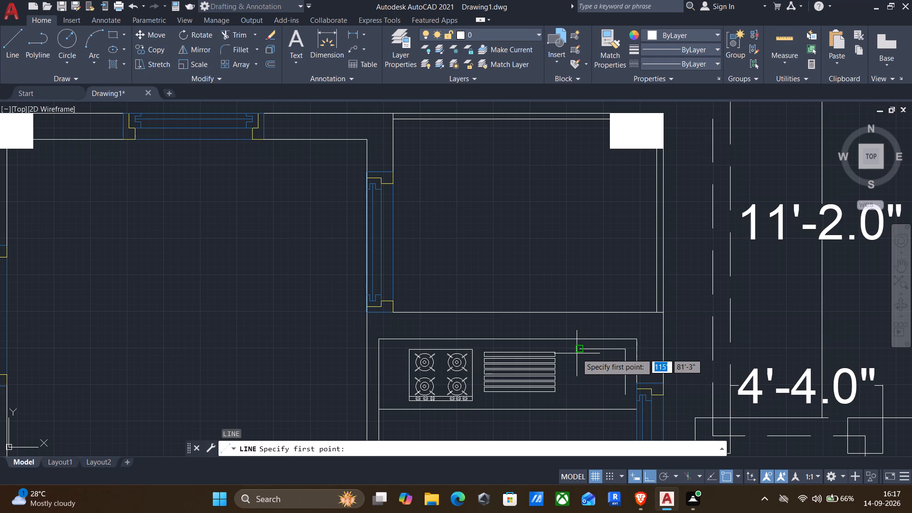
{"action": "left_click", "coordinate": [577, 351]}
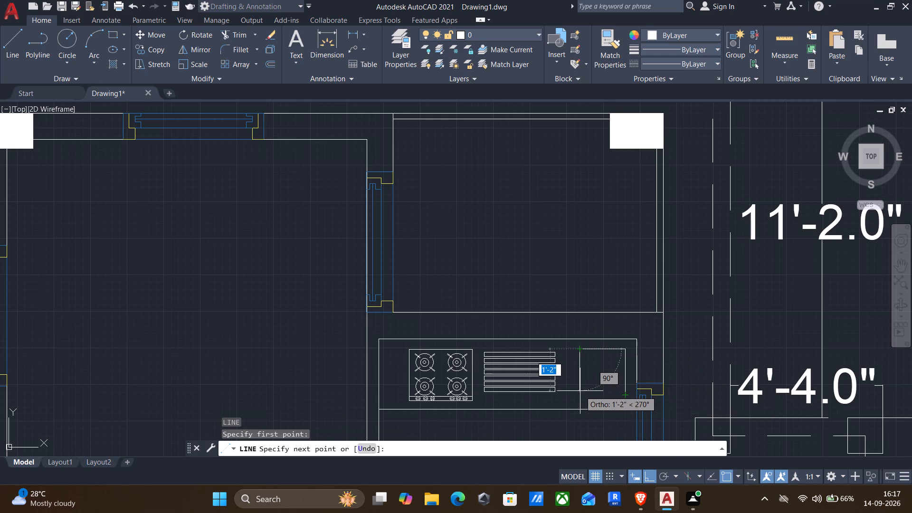
{"action": "scroll", "coordinate": [577, 395], "scroll_direction": "up", "scroll_amount": 3}
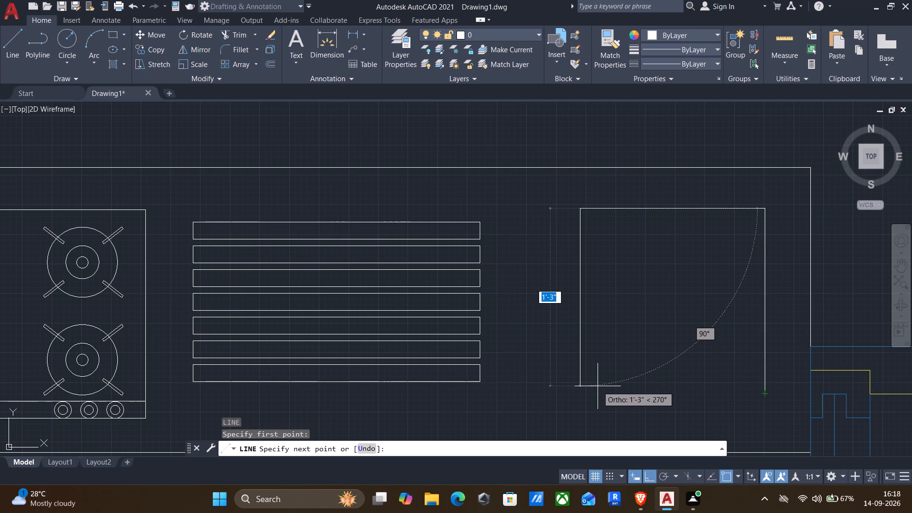
{"action": "left_click", "coordinate": [580, 358]}
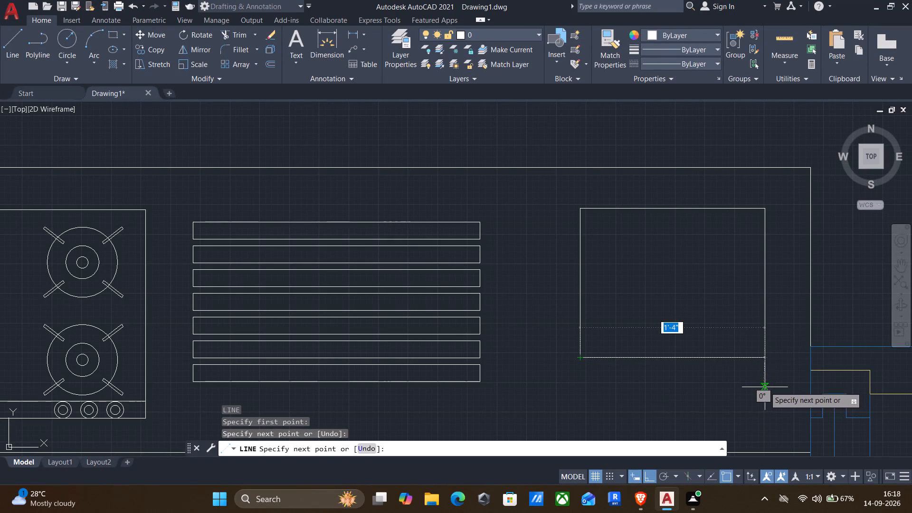
{"action": "key", "text": "Return"}
{"action": "key", "text": "Return"}
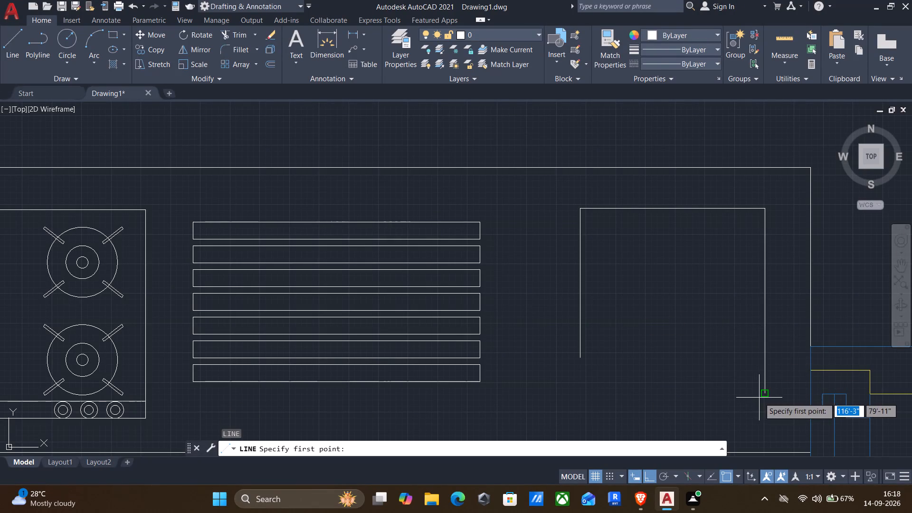
{"action": "left_click", "coordinate": [762, 394]}
{"action": "left_click", "coordinate": [671, 399]}
{"action": "key", "text": "Return"}
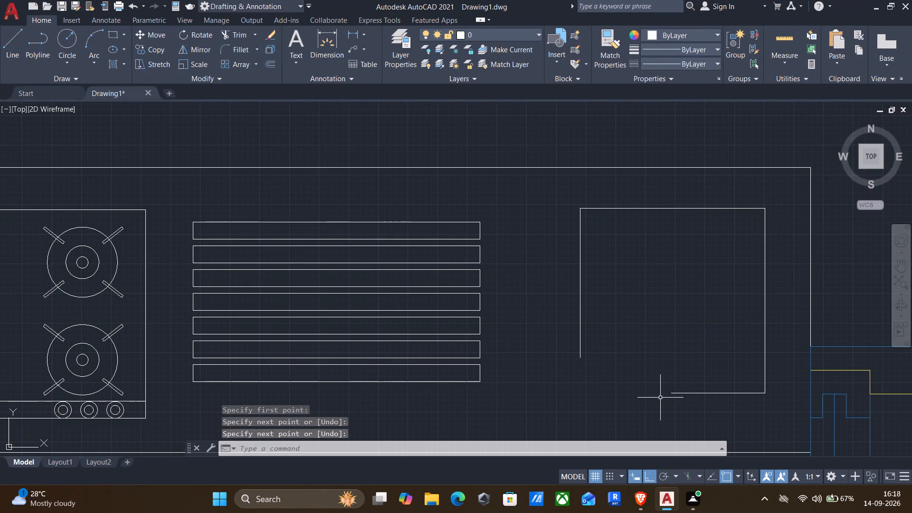
Close the outline's bottom-left corner by joining the bottom and left edges with a zero-radius fillet.
{"action": "key", "text": "f"}
{"action": "key", "text": "Return"}
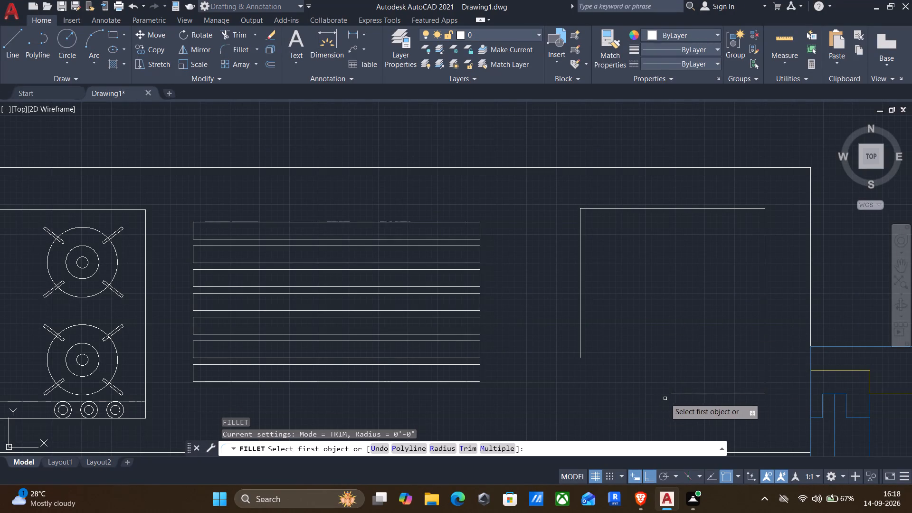
{"action": "left_click", "coordinate": [675, 394]}
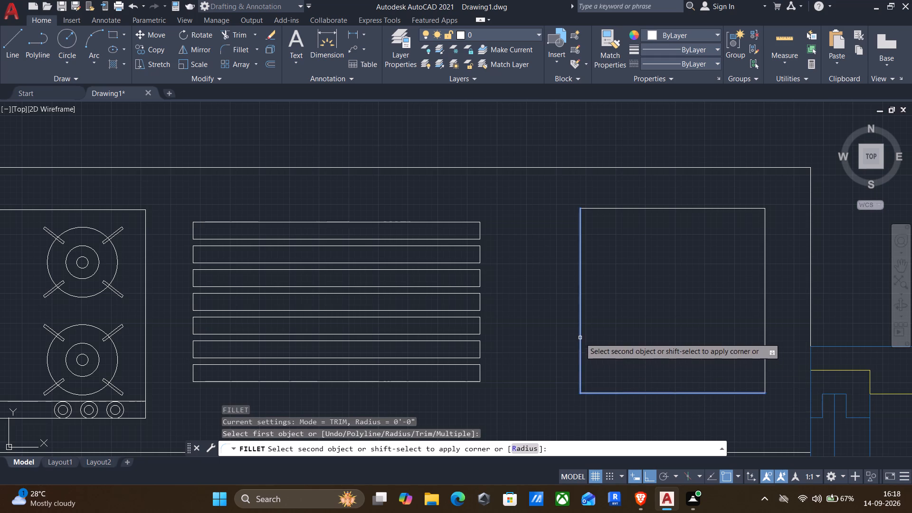
{"action": "left_click", "coordinate": [580, 338]}
Fillet both bottom corners of the square outline with a 2" radius.
{"action": "key", "text": "f"}
{"action": "key", "text": "Return"}
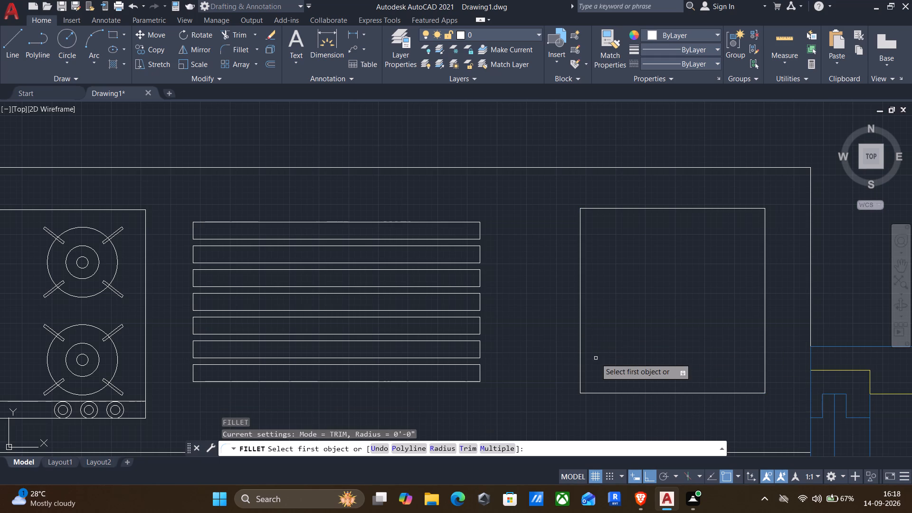
{"action": "key", "text": "r"}
{"action": "key", "text": "Return"}
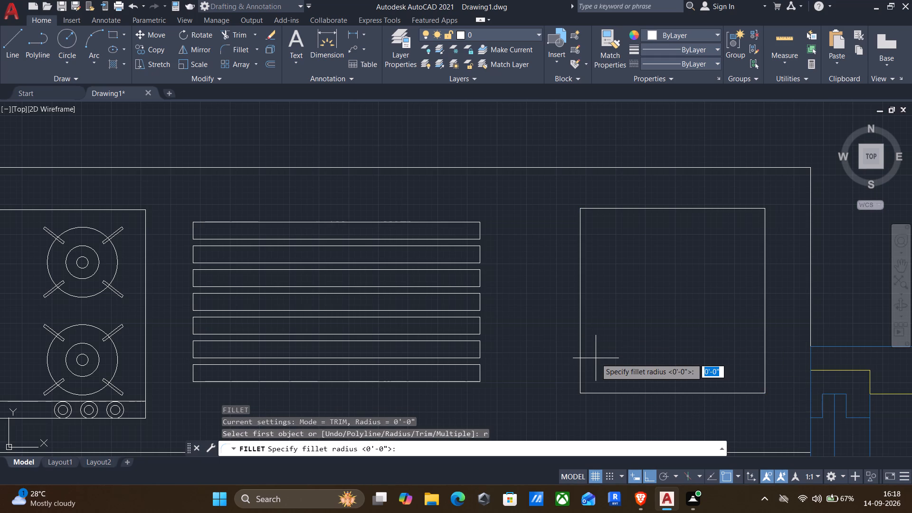
{"action": "key", "text": "2"}
{"action": "key", "text": "shift+quotedbl"}
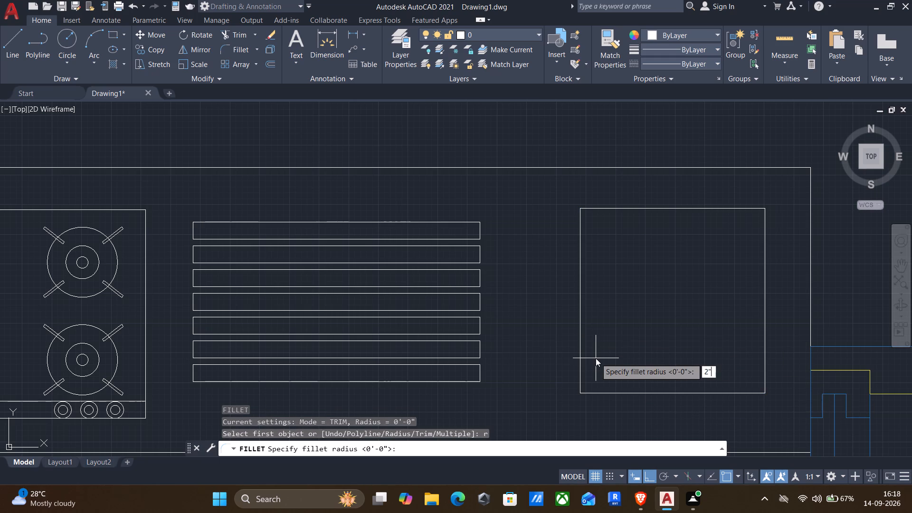
{"action": "key", "text": "Return"}
{"action": "left_click", "coordinate": [613, 392]}
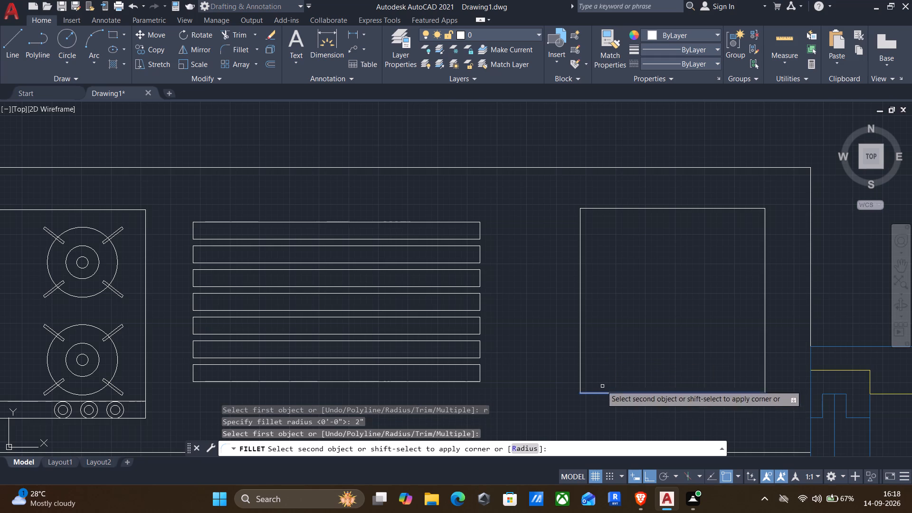
{"action": "left_click", "coordinate": [580, 366]}
{"action": "key", "text": "Return"}
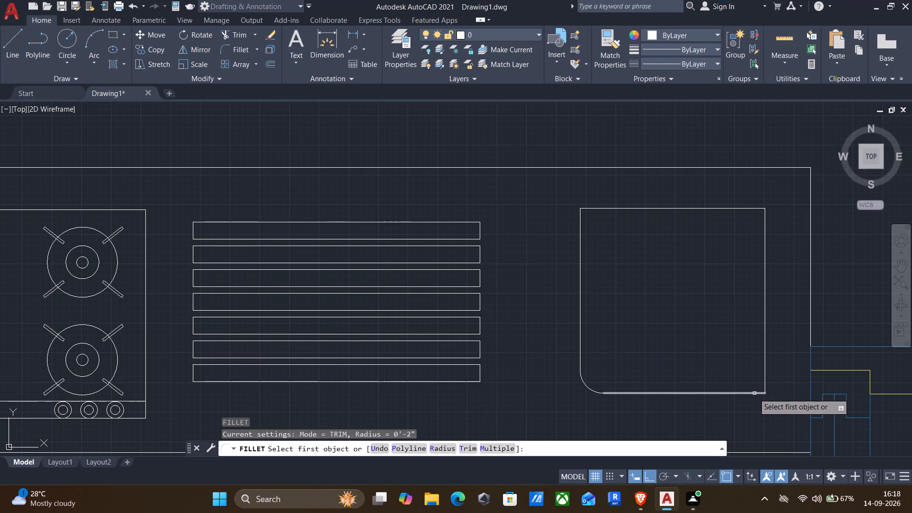
{"action": "left_click", "coordinate": [753, 393]}
{"action": "left_click", "coordinate": [764, 369]}
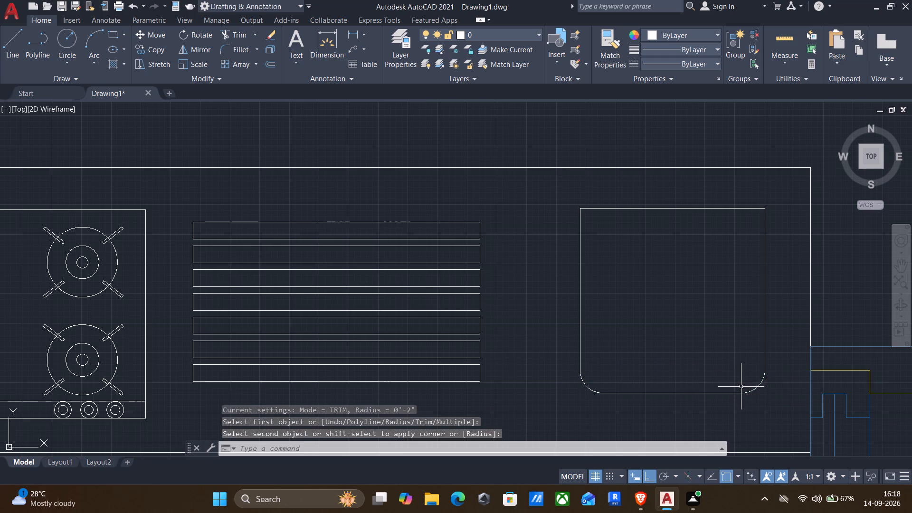
Draw a drain circle about 2" in radius near the centre of the rounded sink outline.
{"action": "scroll", "coordinate": [741, 387], "scroll_direction": "down", "scroll_amount": 2}
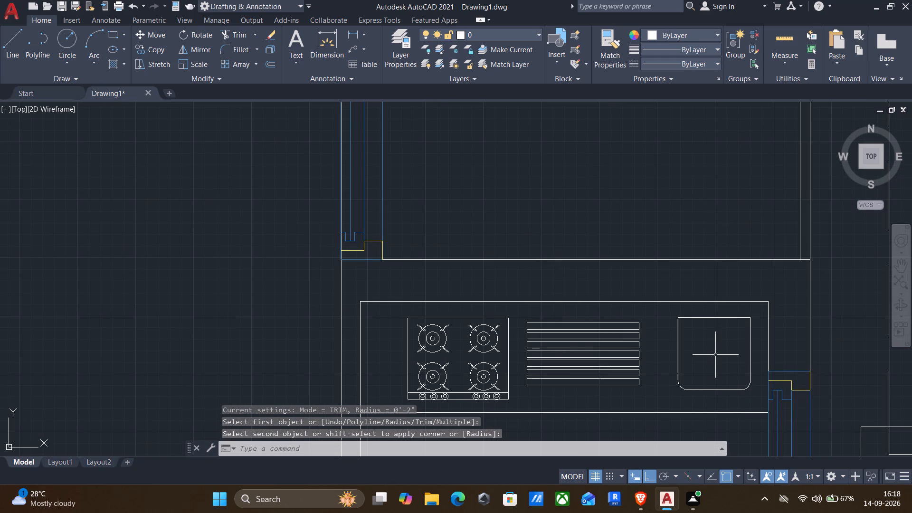
{"action": "key", "text": "c"}
{"action": "key", "text": "Return"}
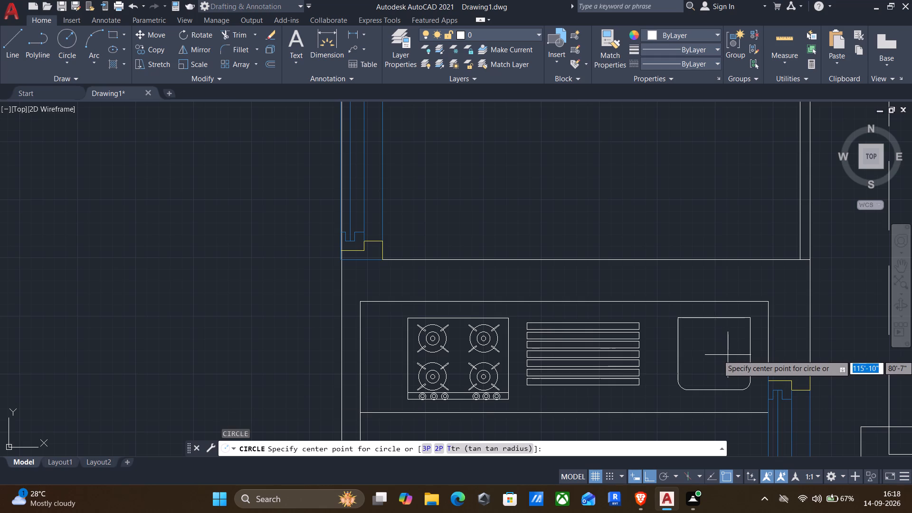
{"action": "left_click", "coordinate": [717, 358]}
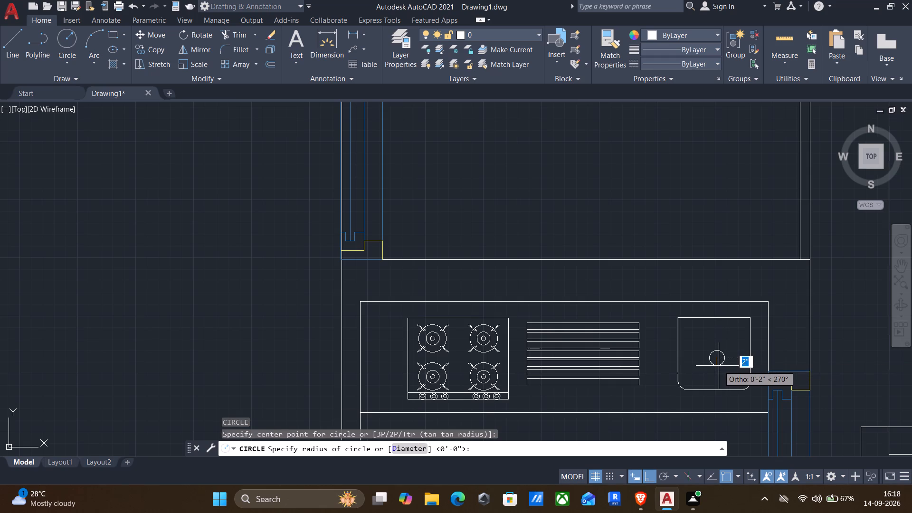
{"action": "left_click", "coordinate": [719, 366]}
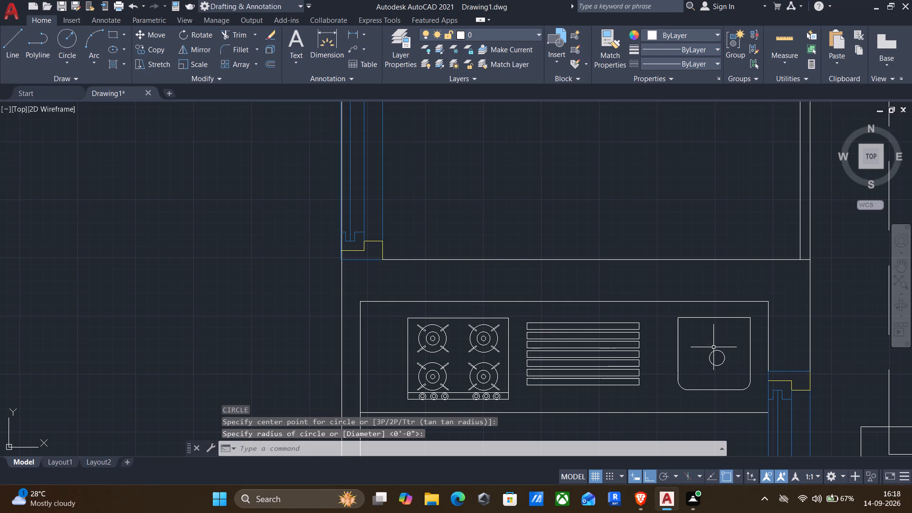
Draw a narrow upright rectangle about 1" wide and 6" long across the sink's top edge, above the drain.
{"action": "type", "text": "rec"}
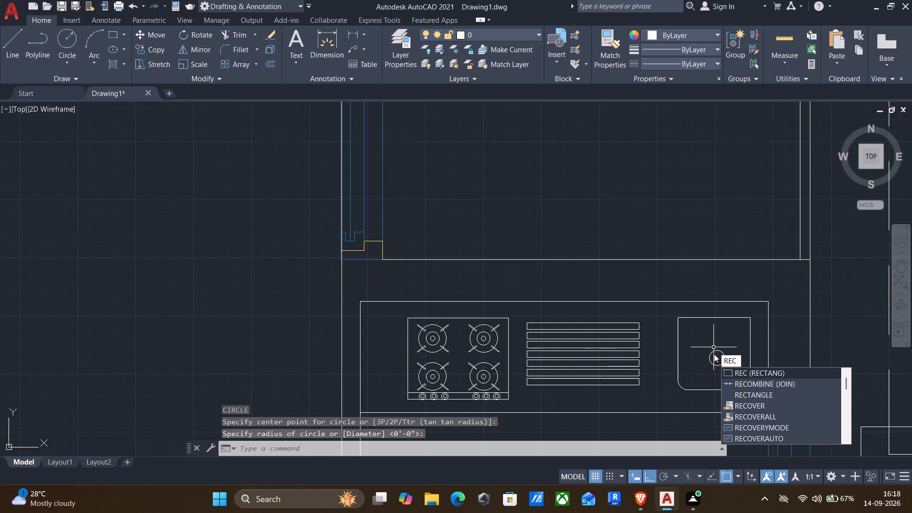
{"action": "key", "text": "Return"}
{"action": "scroll", "coordinate": [701, 325], "scroll_direction": "up", "scroll_amount": 1}
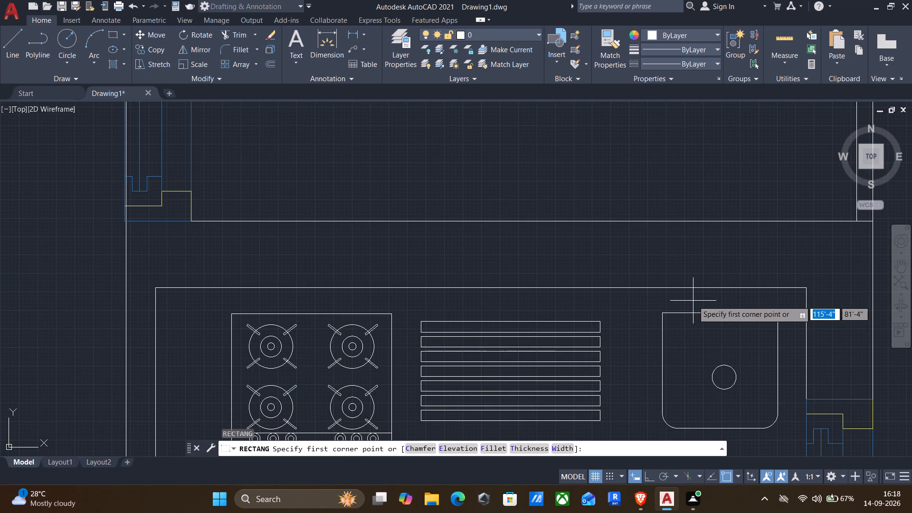
{"action": "left_click", "coordinate": [697, 301]}
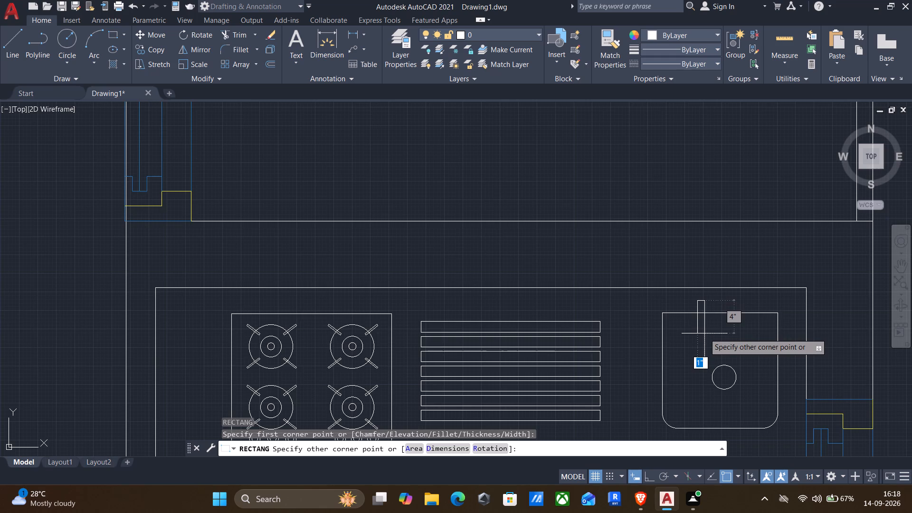
{"action": "scroll", "coordinate": [704, 333], "scroll_direction": "up", "scroll_amount": 1}
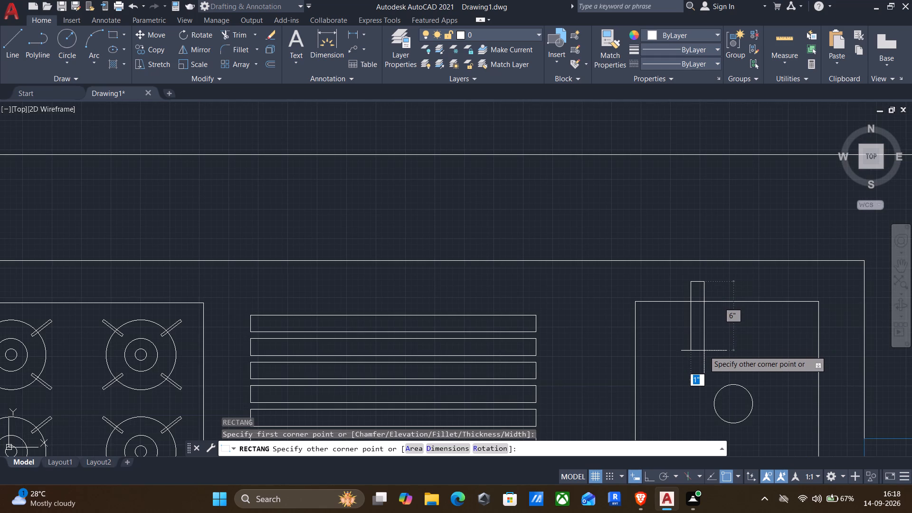
{"action": "left_click", "coordinate": [704, 351]}
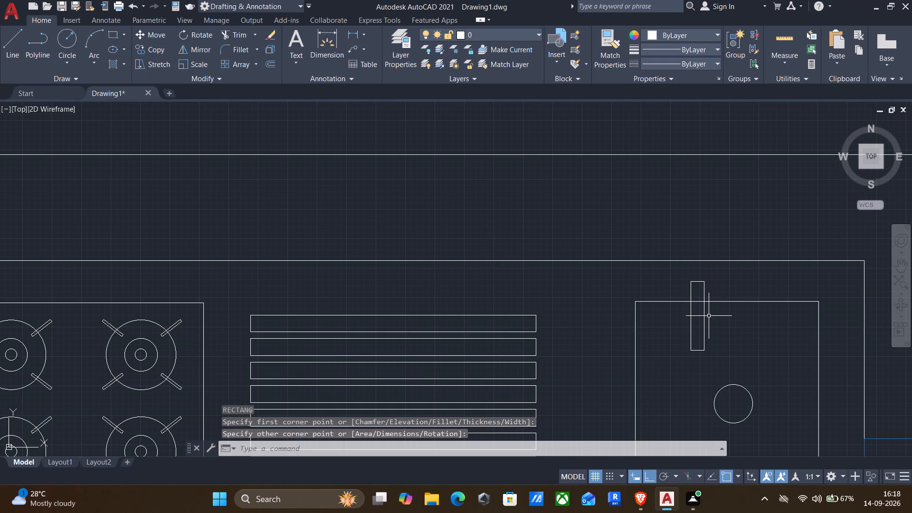
Draw a circle about 1" in radius and a smaller concentric circle centred on the narrow tap rectangle.
{"action": "key", "text": "c"}
{"action": "key", "text": "Return"}
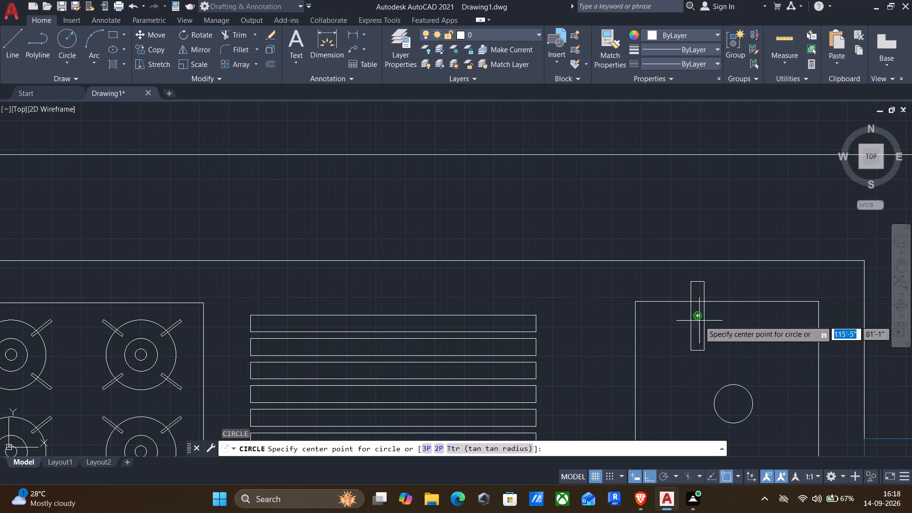
{"action": "left_click", "coordinate": [697, 320]}
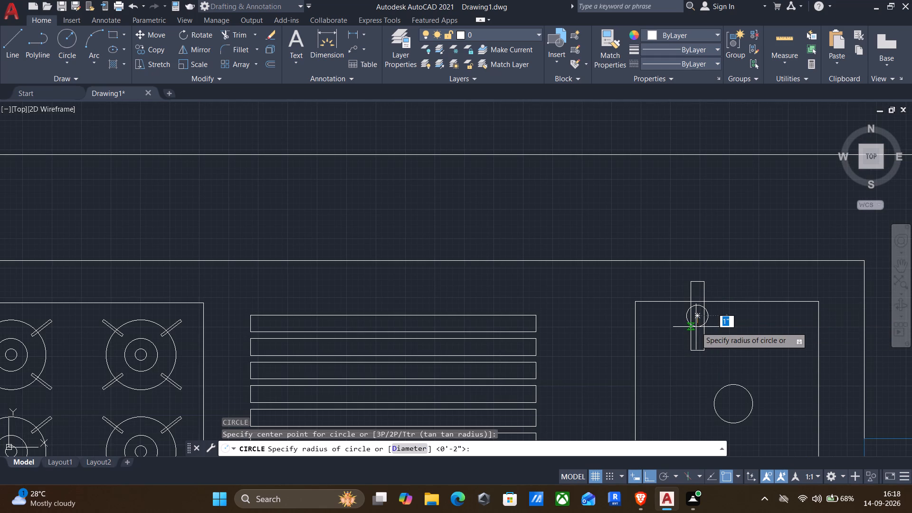
{"action": "left_click", "coordinate": [696, 327]}
{"action": "key", "text": "Return"}
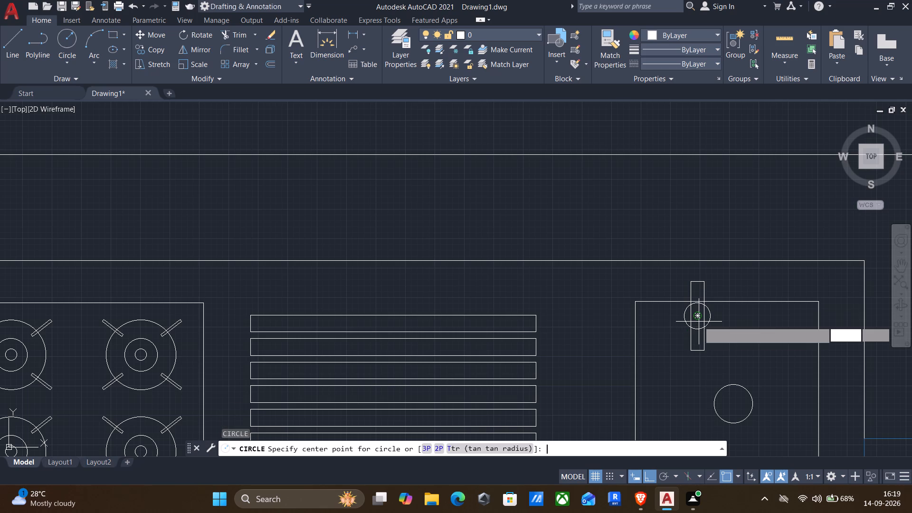
{"action": "left_click", "coordinate": [698, 320]}
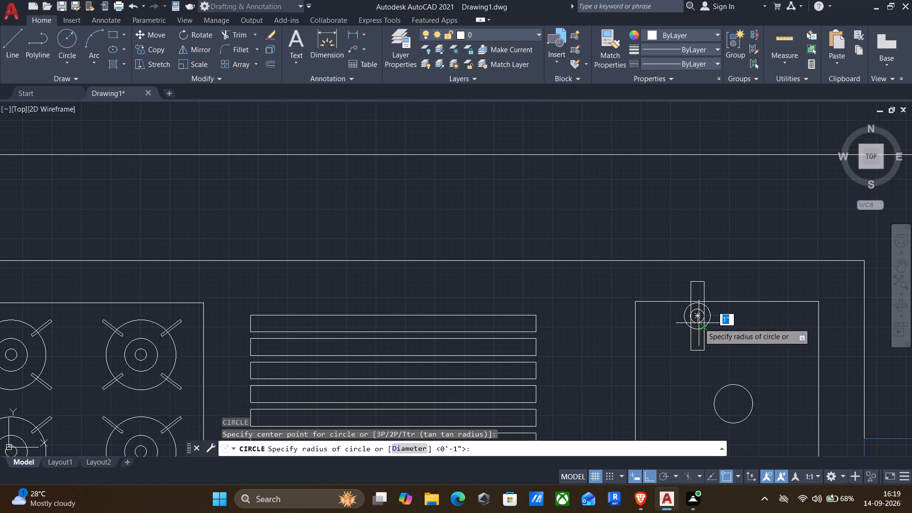
{"action": "left_click", "coordinate": [699, 323]}
{"action": "key", "text": "Return"}
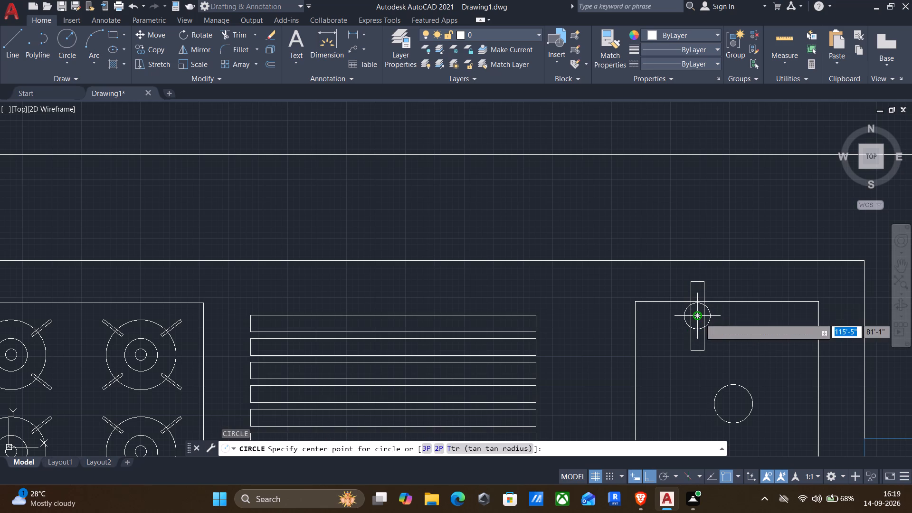
{"action": "left_click", "coordinate": [700, 318]}
{"action": "scroll", "coordinate": [703, 332], "scroll_direction": "up", "scroll_amount": 2}
{"action": "left_click", "coordinate": [693, 311]}
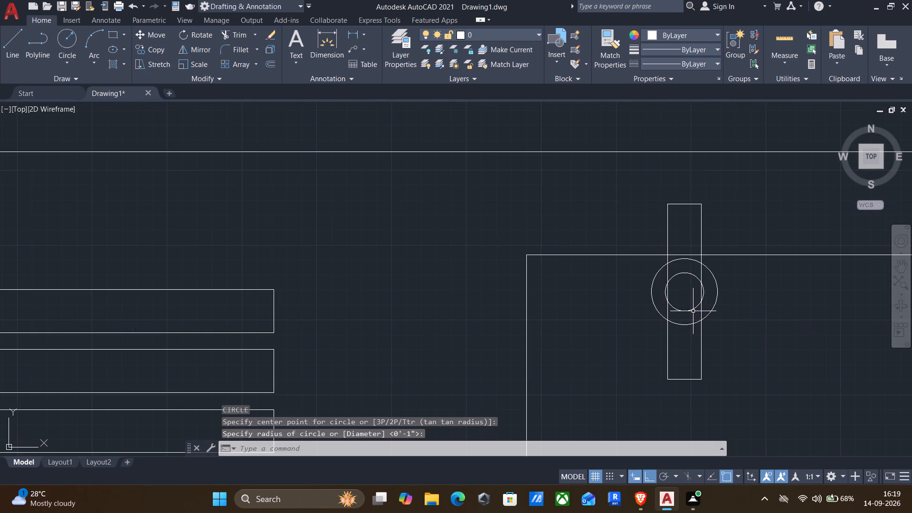
Mirror the tap rectangle and its circles about a vertical line above the drain, keeping the original.
{"action": "scroll", "coordinate": [693, 311], "scroll_direction": "down", "scroll_amount": 2}
{"action": "left_click", "coordinate": [668, 260]}
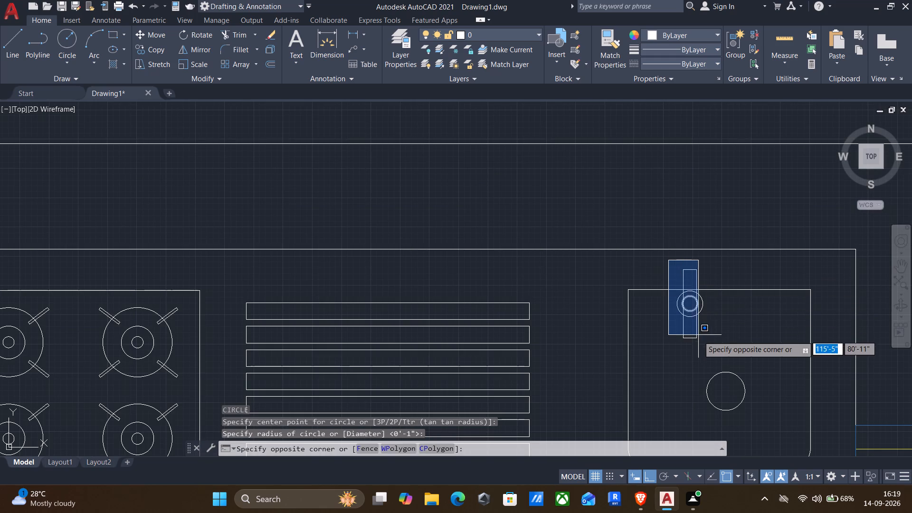
{"action": "left_click", "coordinate": [707, 347]}
{"action": "type", "text": "mi"}
{"action": "key", "text": "Return"}
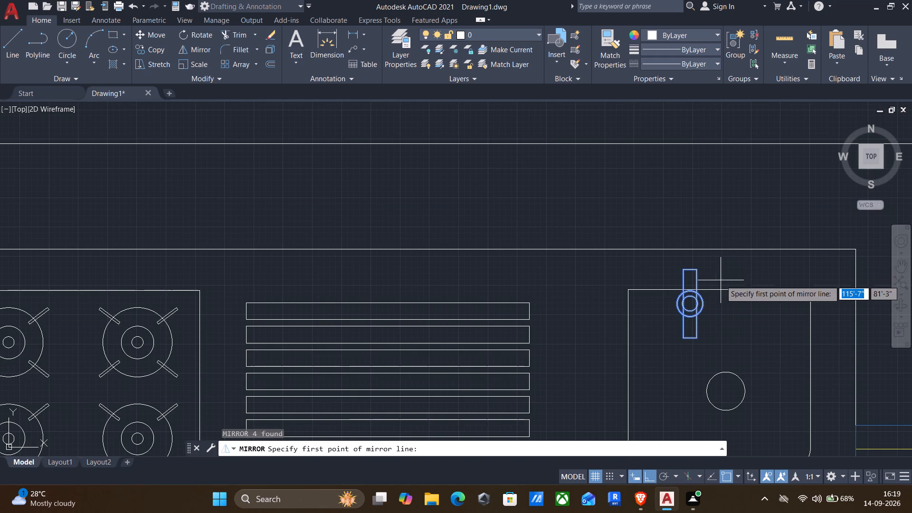
{"action": "left_click", "coordinate": [720, 287]}
{"action": "left_click", "coordinate": [719, 353]}
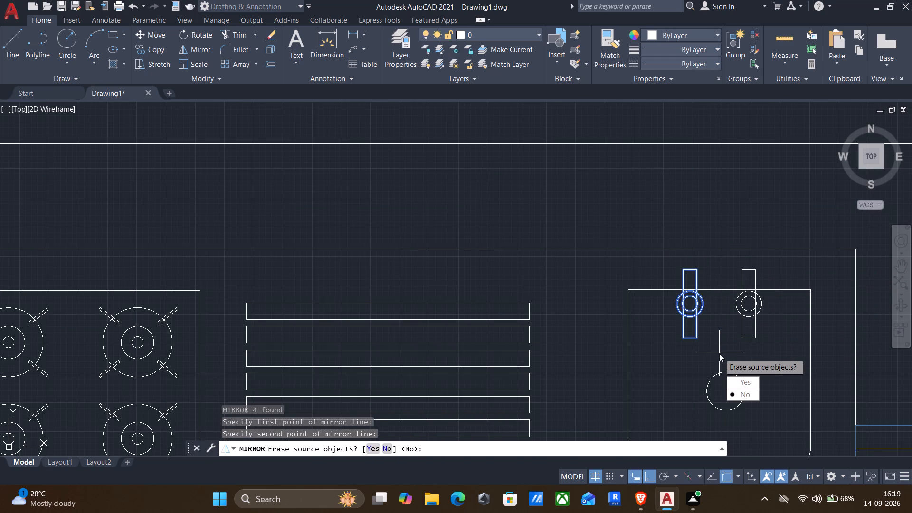
{"action": "key", "text": "Return"}
Set the current colour to yellow 241,235,31 and draw an upright sample line in the empty space beside the plan.
{"action": "scroll", "coordinate": [719, 353], "scroll_direction": "down", "scroll_amount": 2}
{"action": "middle_click_drag", "start_coordinate": [720, 363], "coordinate": [737, 317]}
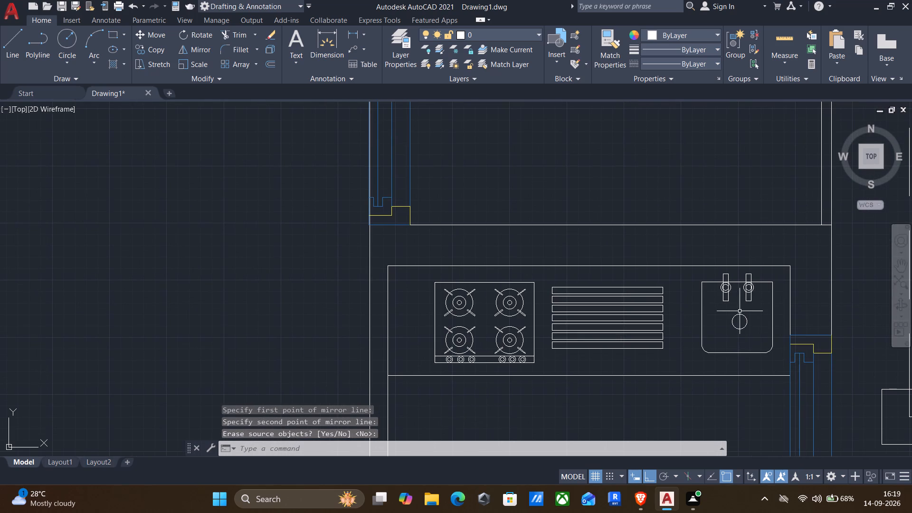
{"action": "scroll", "coordinate": [750, 301], "scroll_direction": "down", "scroll_amount": 1}
{"action": "middle_click_drag", "start_coordinate": [750, 335], "coordinate": [573, 354]}
{"action": "scroll", "coordinate": [571, 349], "scroll_direction": "down", "scroll_amount": 2}
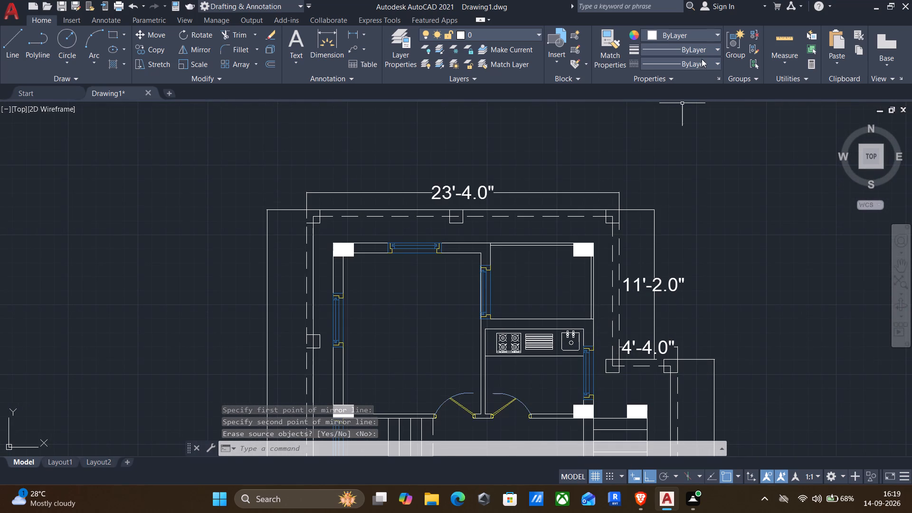
{"action": "left_click", "coordinate": [708, 31]}
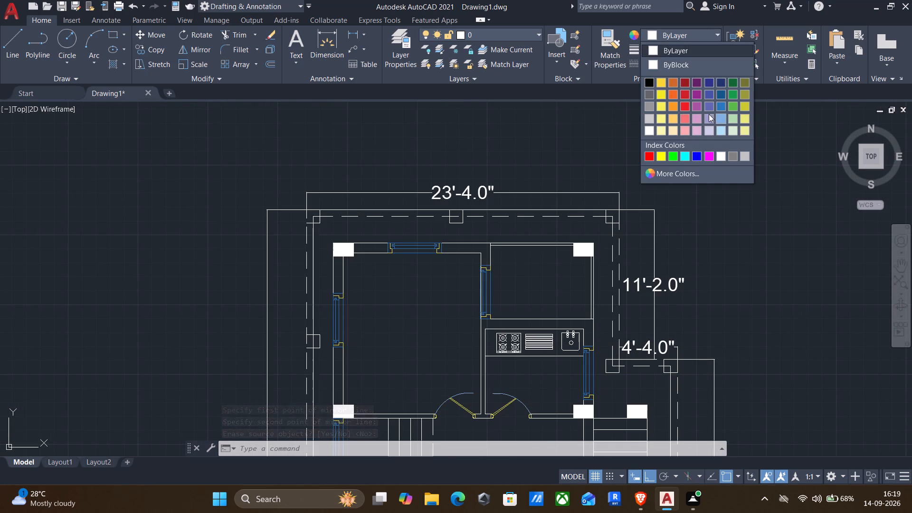
{"action": "left_click", "coordinate": [658, 95]}
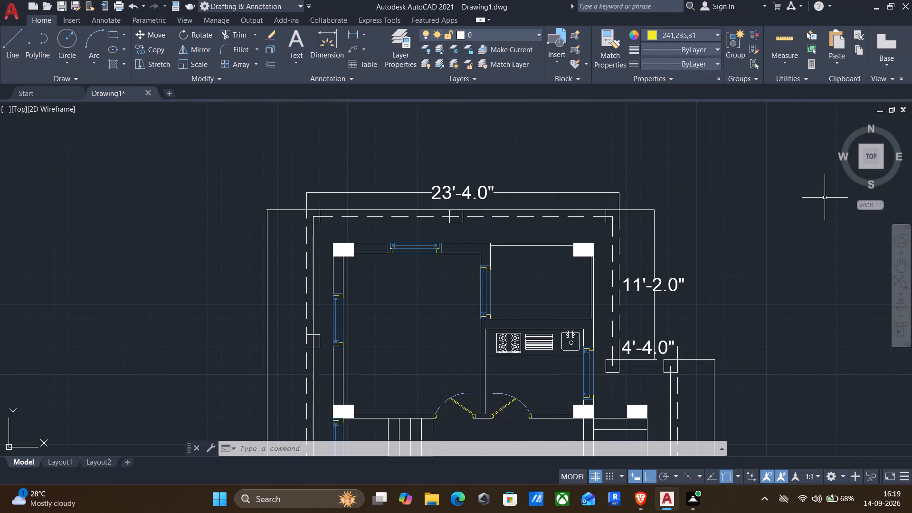
{"action": "key", "text": "l"}
{"action": "key", "text": "Return"}
{"action": "left_click", "coordinate": [779, 221]}
{"action": "left_click", "coordinate": [773, 300]}
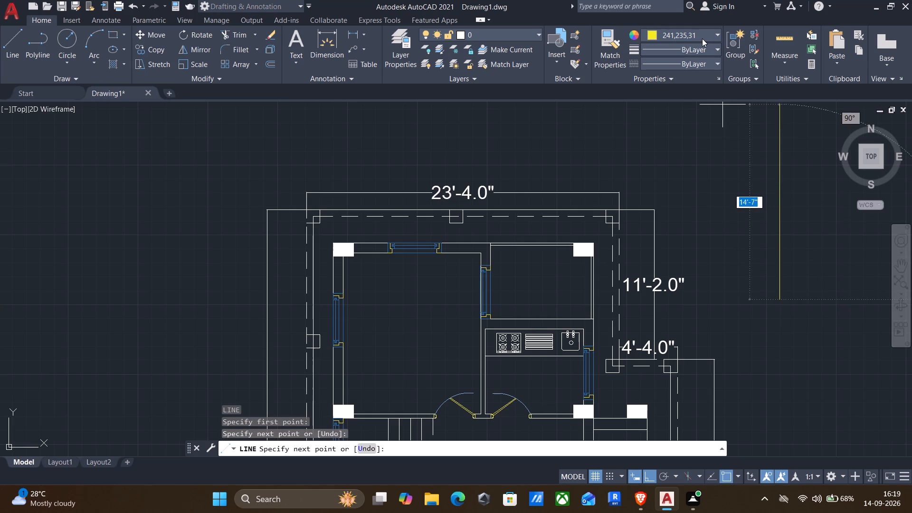
{"action": "key", "text": "Return"}
Set the current colour to blue 39,118,187 and draw a second upright sample line beside the yellow one.
{"action": "left_click", "coordinate": [700, 38]}
{"action": "left_click", "coordinate": [700, 38]}
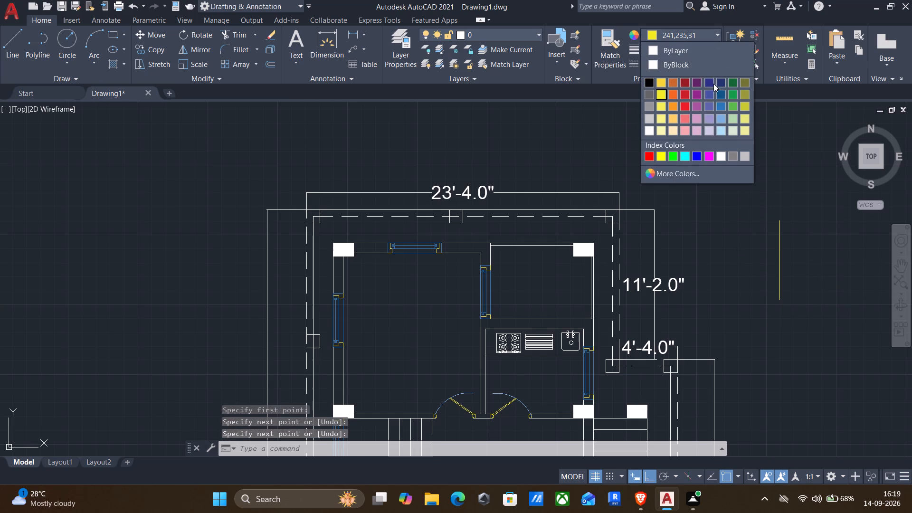
{"action": "left_click", "coordinate": [719, 108]}
{"action": "key", "text": "l"}
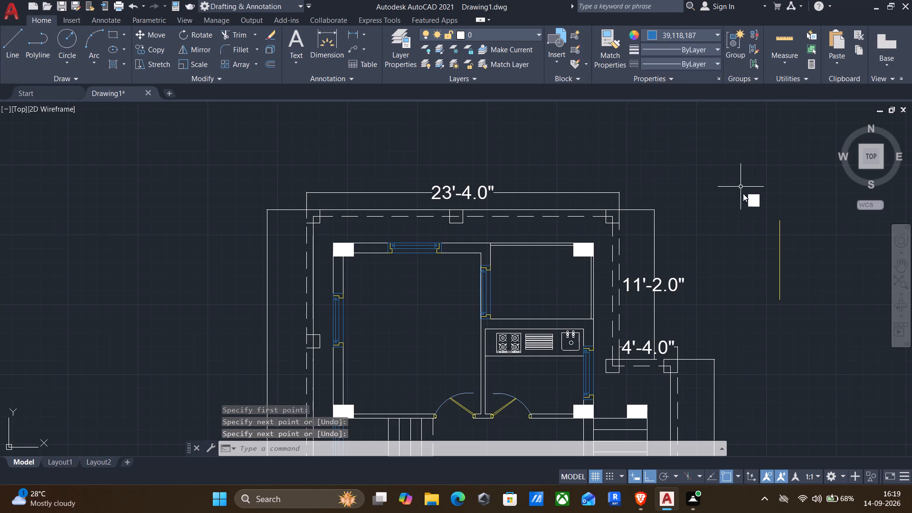
{"action": "key", "text": "Return"}
{"action": "left_click", "coordinate": [798, 227]}
{"action": "left_click", "coordinate": [805, 307]}
{"action": "key", "text": "Return"}
Match the properties of the yellow sample line onto both sink taps, including their rectangles and circles.
{"action": "middle_click_drag", "start_coordinate": [792, 329], "coordinate": [788, 259]}
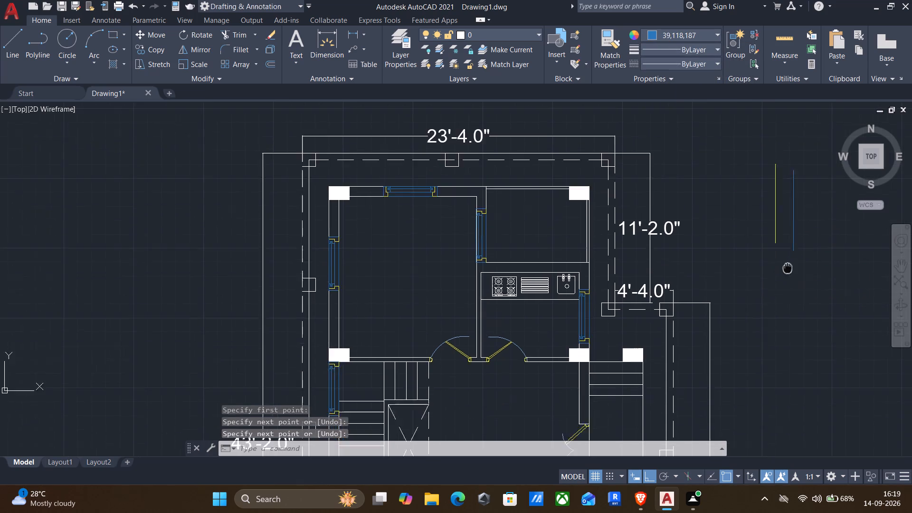
{"action": "middle_click_drag", "start_coordinate": [788, 259], "coordinate": [788, 248]}
{"action": "scroll", "coordinate": [773, 248], "scroll_direction": "down", "scroll_amount": 2}
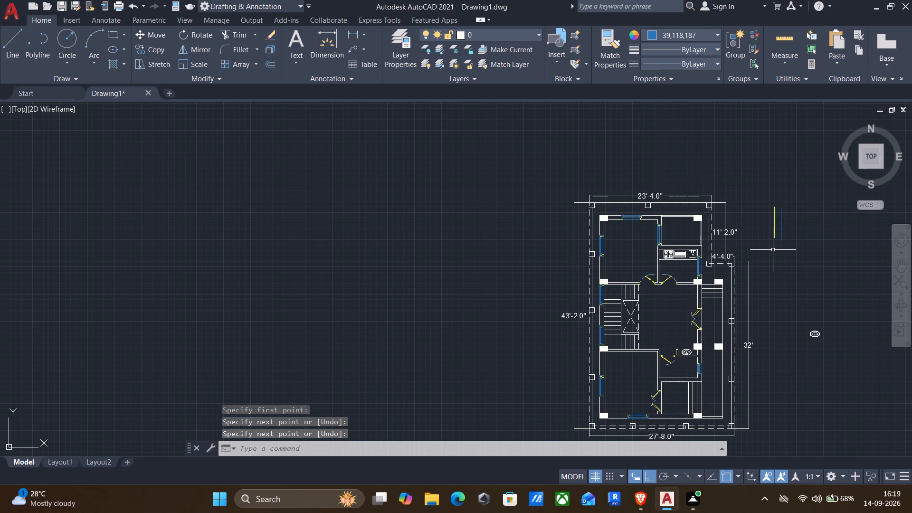
{"action": "type", "text": "match"}
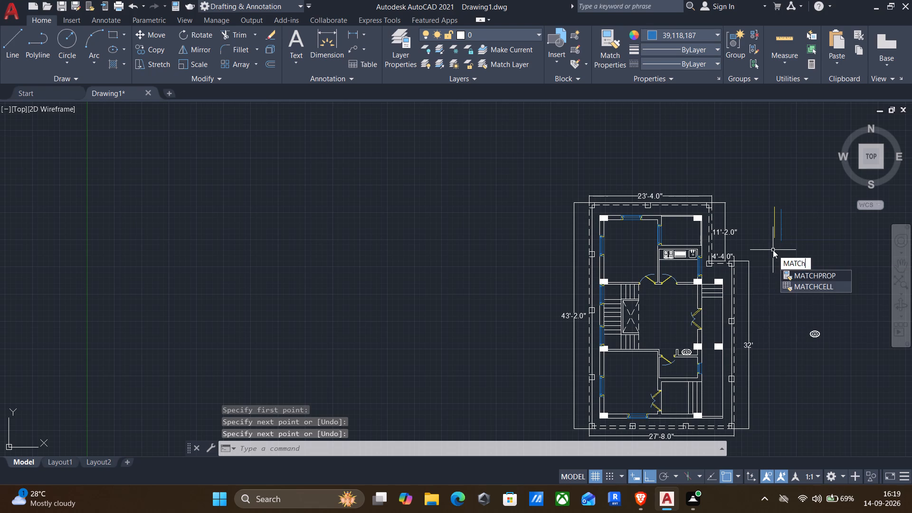
{"action": "key", "text": "Return"}
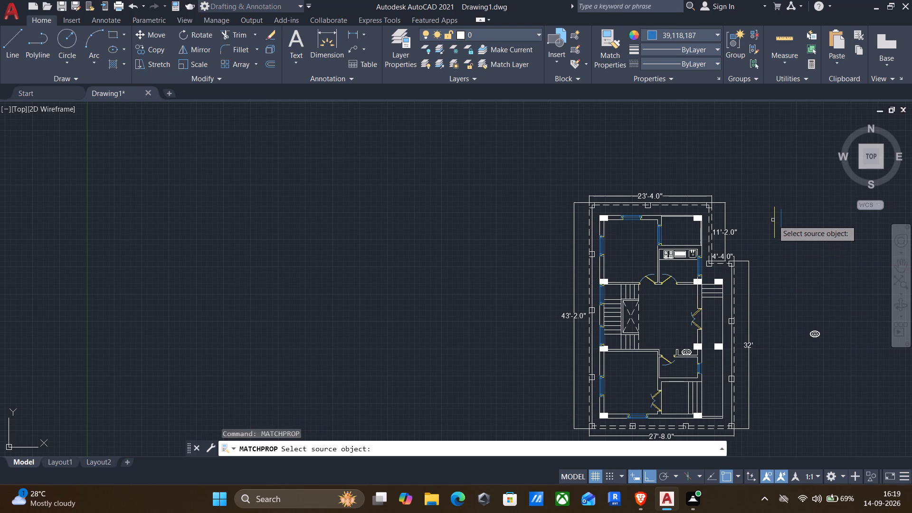
{"action": "left_click", "coordinate": [773, 220]}
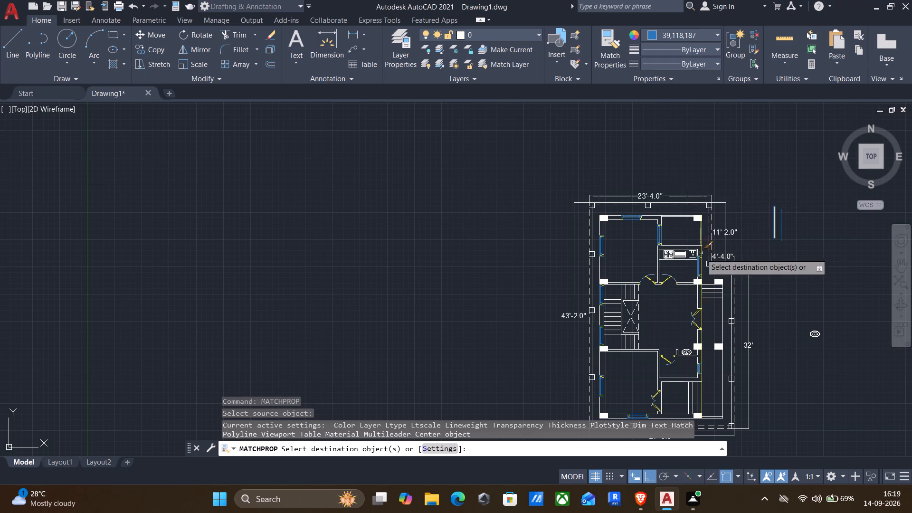
{"action": "scroll", "coordinate": [706, 275], "scroll_direction": "up", "scroll_amount": 3}
{"action": "scroll", "coordinate": [627, 187], "scroll_direction": "up", "scroll_amount": 3}
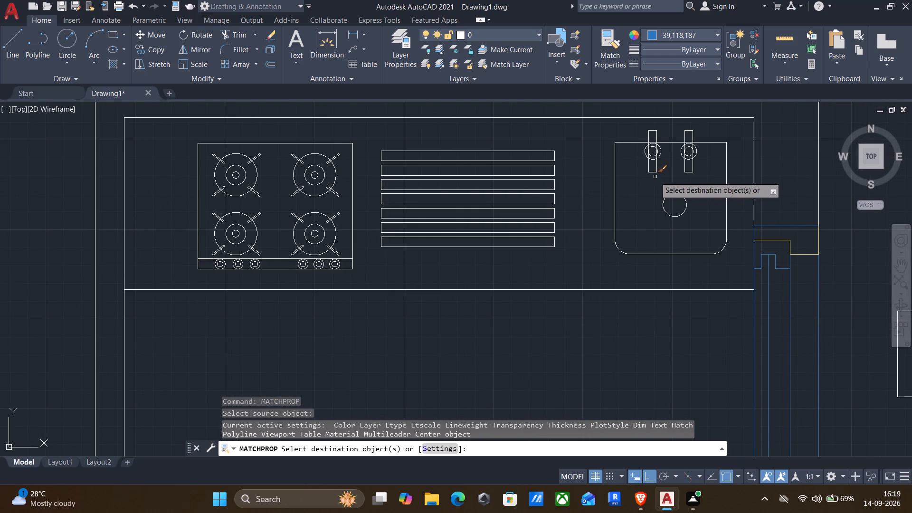
{"action": "middle_click_drag", "start_coordinate": [655, 177], "coordinate": [678, 234]}
{"action": "scroll", "coordinate": [724, 231], "scroll_direction": "up", "scroll_amount": 2}
{"action": "left_click", "coordinate": [725, 231]}
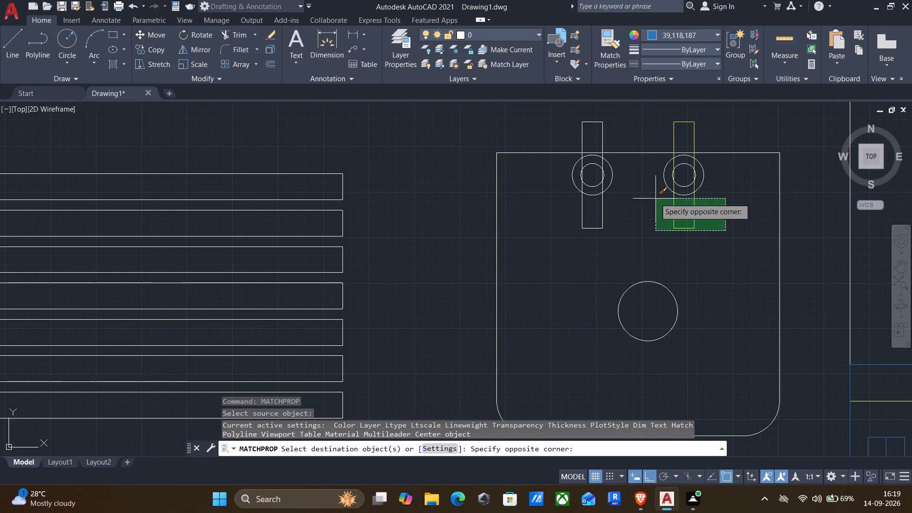
{"action": "left_click", "coordinate": [567, 176]}
Apply the yellow line's properties to the outer circle and four support arms of the hob's lower-right burner.
{"action": "scroll", "coordinate": [568, 185], "scroll_direction": "down", "scroll_amount": 3}
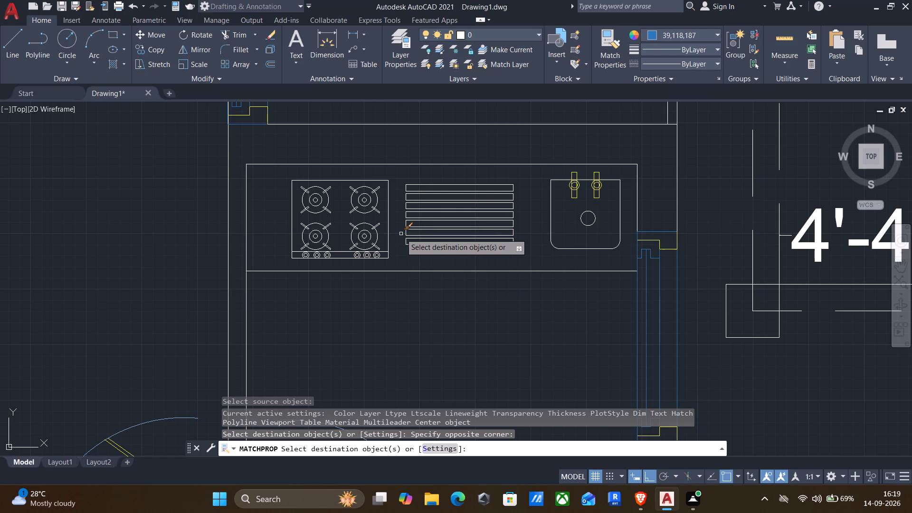
{"action": "scroll", "coordinate": [397, 233], "scroll_direction": "up", "scroll_amount": 2}
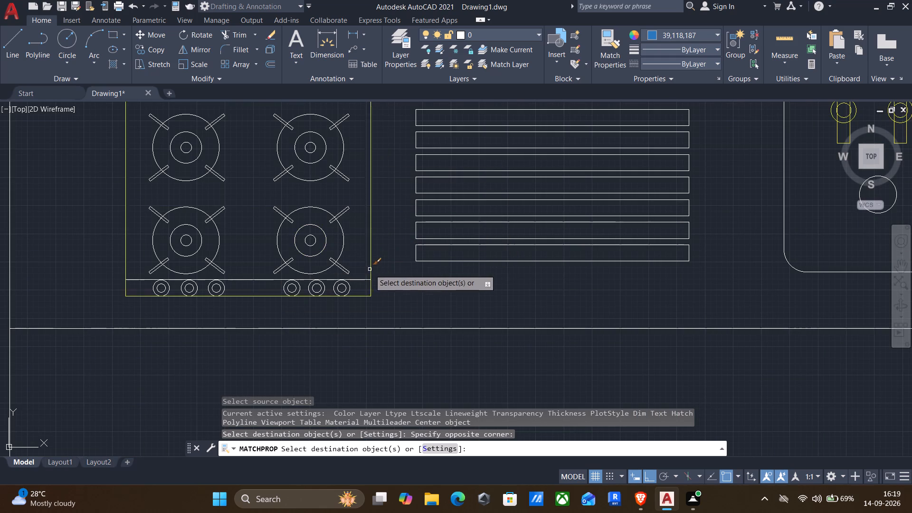
{"action": "scroll", "coordinate": [368, 270], "scroll_direction": "up", "scroll_amount": 2}
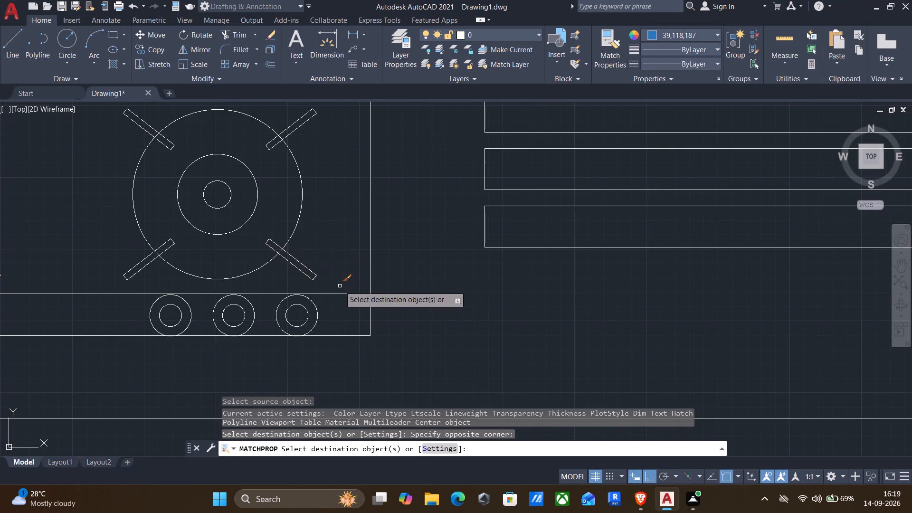
{"action": "left_click_drag", "start_coordinate": [340, 286], "coordinate": [348, 285]}
{"action": "left_click", "coordinate": [265, 132]}
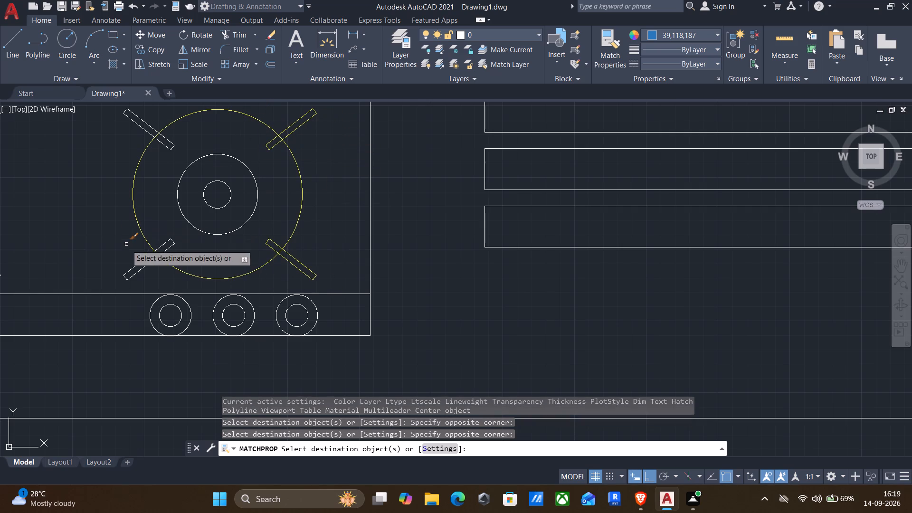
{"action": "left_click_drag", "start_coordinate": [171, 266], "coordinate": [186, 247]}
{"action": "left_click", "coordinate": [143, 259]}
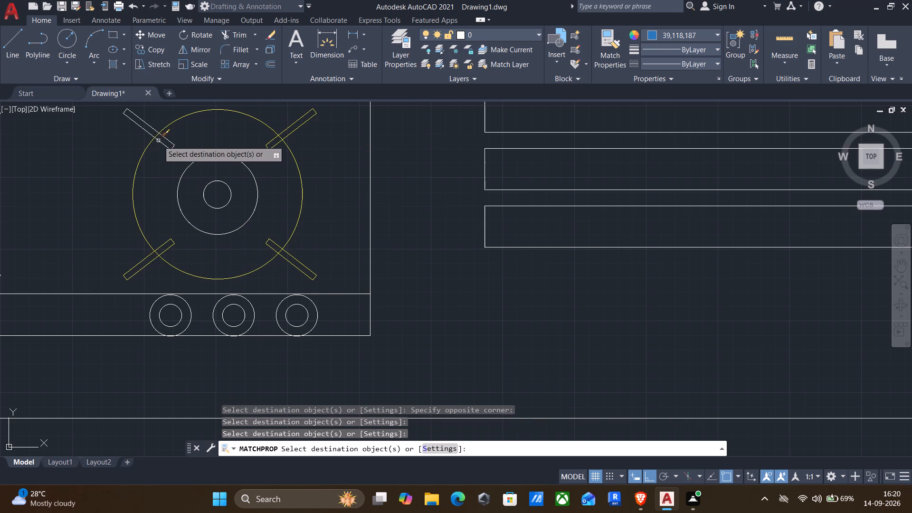
{"action": "left_click", "coordinate": [159, 133]}
Apply the matched yellow properties to the outer circle and four support arms of the hob's lower-left burner.
{"action": "scroll", "coordinate": [147, 162], "scroll_direction": "down", "scroll_amount": 1}
{"action": "middle_click_drag", "start_coordinate": [147, 163], "coordinate": [390, 259]}
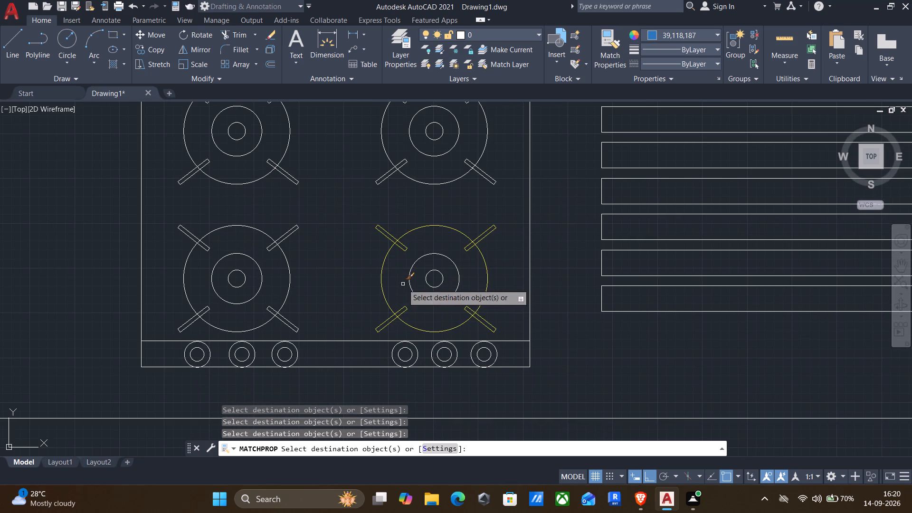
{"action": "left_click", "coordinate": [329, 304]}
{"action": "left_click", "coordinate": [272, 227]}
{"action": "left_click_drag", "start_coordinate": [223, 233], "coordinate": [216, 231]}
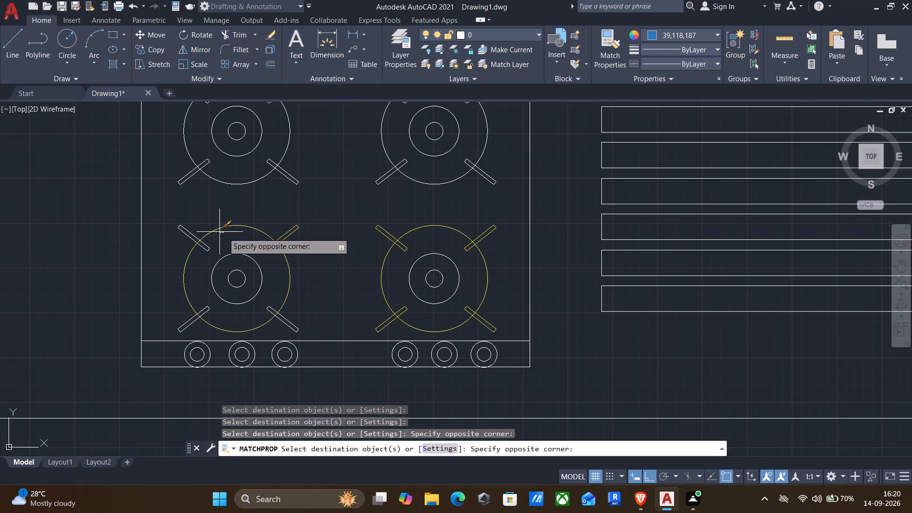
{"action": "left_click_drag", "start_coordinate": [216, 231], "coordinate": [210, 231]}
{"action": "left_click", "coordinate": [171, 221]}
{"action": "left_click_drag", "start_coordinate": [204, 323], "coordinate": [198, 312]}
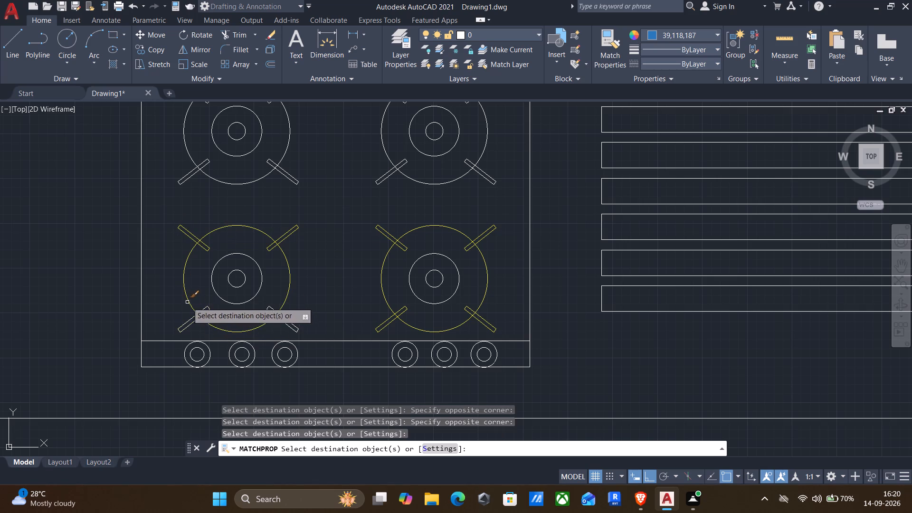
{"action": "left_click", "coordinate": [202, 312]}
{"action": "left_click", "coordinate": [273, 313]}
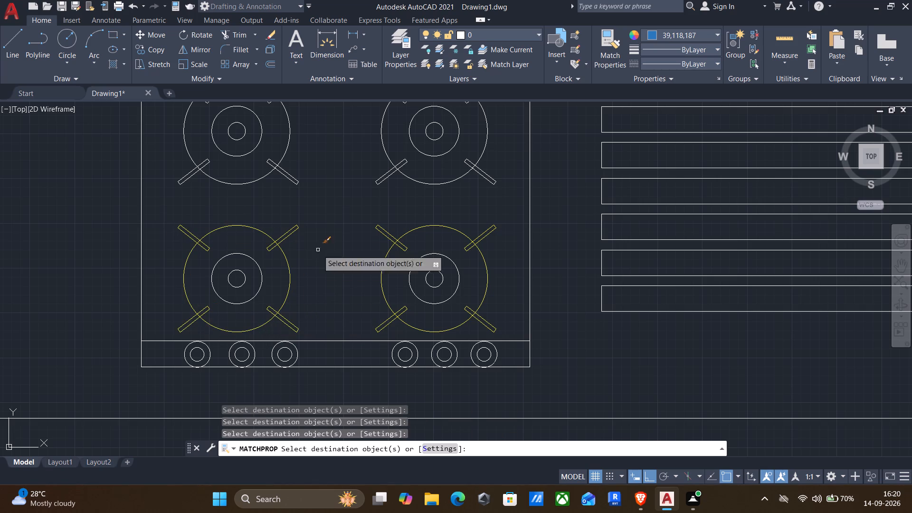
Apply the matched yellow properties to the outer circle and four support arms of the hob's upper-right burner.
{"action": "left_click", "coordinate": [384, 180]}
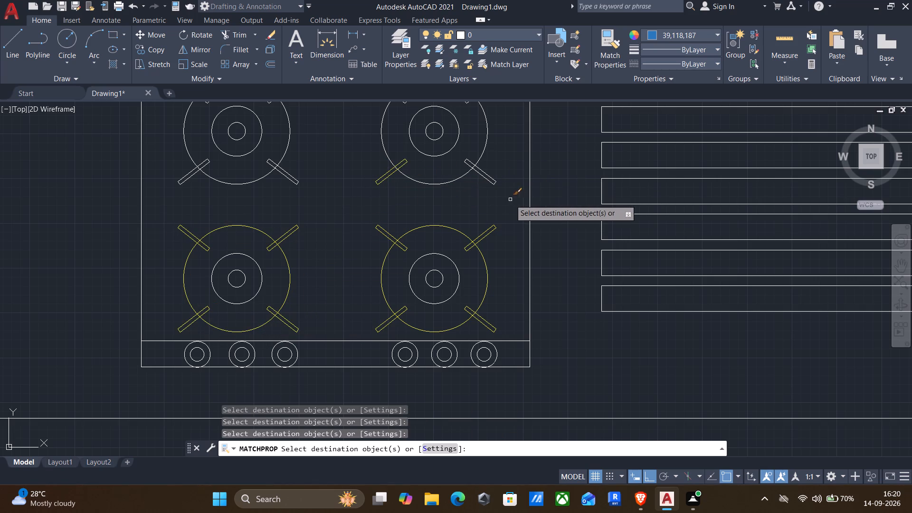
{"action": "left_click_drag", "start_coordinate": [509, 199], "coordinate": [501, 188]}
{"action": "left_click", "coordinate": [457, 168]}
{"action": "scroll", "coordinate": [456, 167], "scroll_direction": "down", "scroll_amount": 1}
{"action": "middle_click_drag", "start_coordinate": [454, 175], "coordinate": [456, 235]}
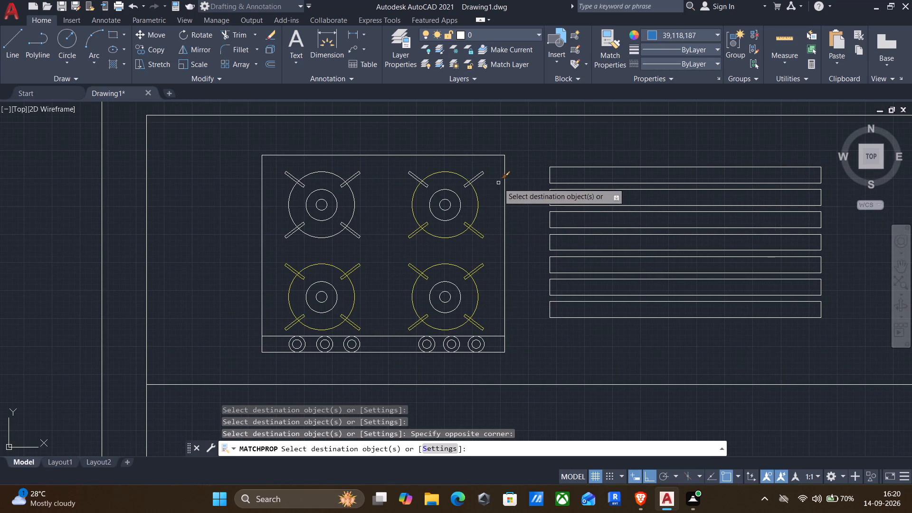
{"action": "left_click", "coordinate": [494, 187]}
{"action": "left_click", "coordinate": [393, 175]}
Apply the matched yellow properties to the outer circle and four support arms of the hob's upper-left burner.
{"action": "left_click", "coordinate": [360, 187]}
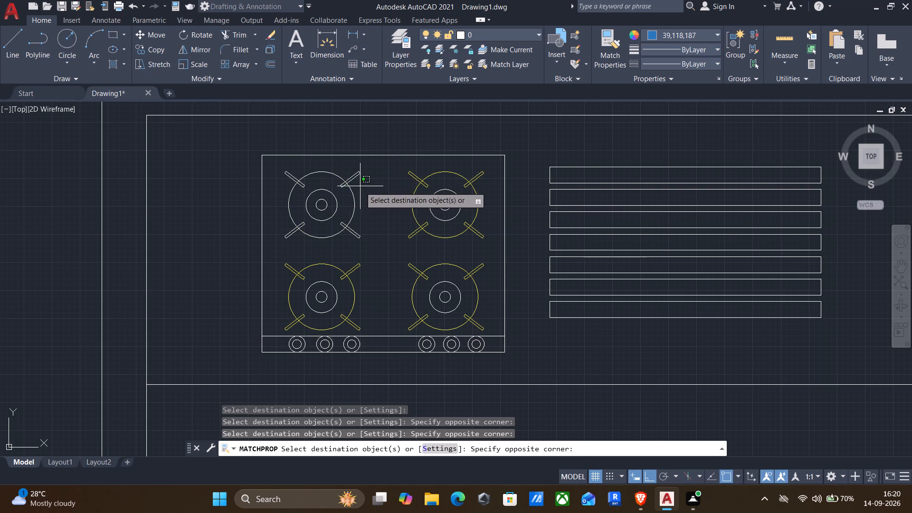
{"action": "left_click", "coordinate": [282, 168]}
{"action": "left_click", "coordinate": [367, 248]}
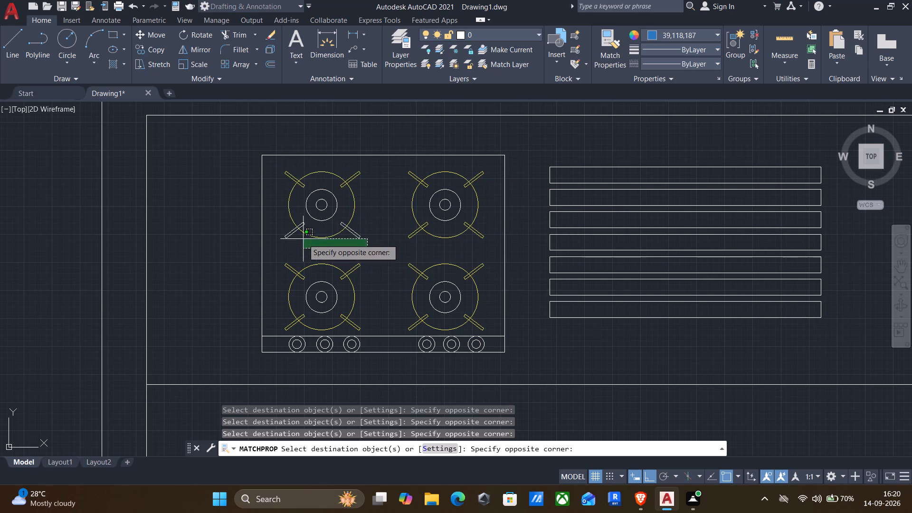
{"action": "left_click_drag", "start_coordinate": [288, 229], "coordinate": [303, 216]}
{"action": "scroll", "coordinate": [358, 241], "scroll_direction": "down", "scroll_amount": 1}
{"action": "middle_click_drag", "start_coordinate": [369, 260], "coordinate": [360, 240]}
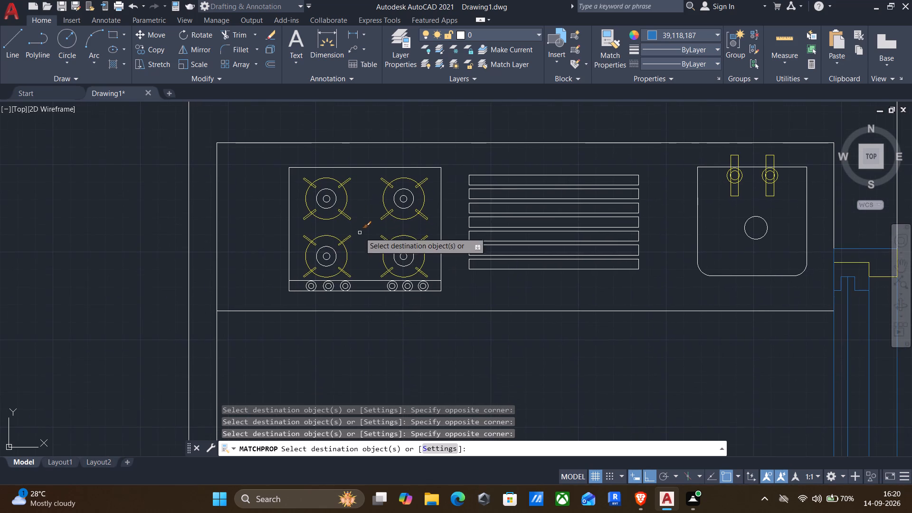
{"action": "key", "text": "Escape"}
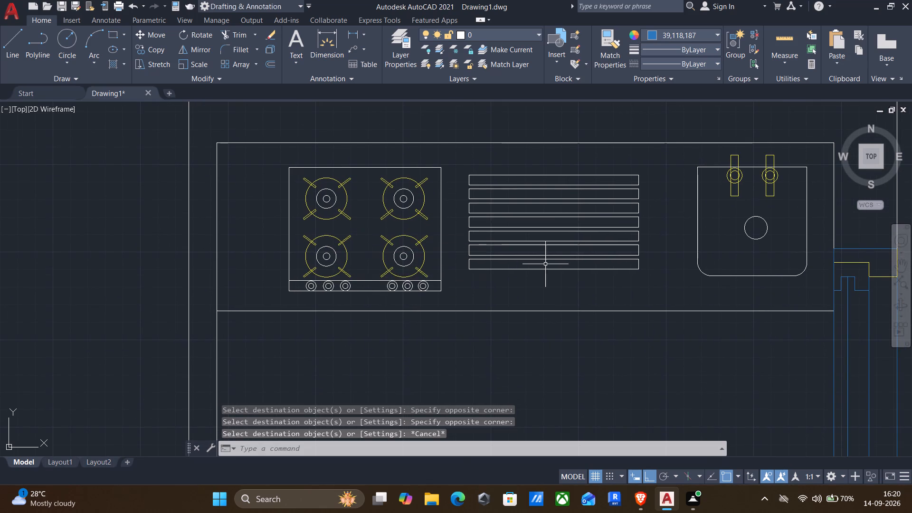
Match the properties of the blue sample line onto the sink's complete basin outline and its drain circle.
{"action": "scroll", "coordinate": [630, 249], "scroll_direction": "down", "scroll_amount": 1}
{"action": "middle_click_drag", "start_coordinate": [632, 289], "coordinate": [313, 270]}
{"action": "scroll", "coordinate": [623, 294], "scroll_direction": "down", "scroll_amount": 1}
{"action": "key", "text": "Return"}
{"action": "scroll", "coordinate": [582, 247], "scroll_direction": "down", "scroll_amount": 1}
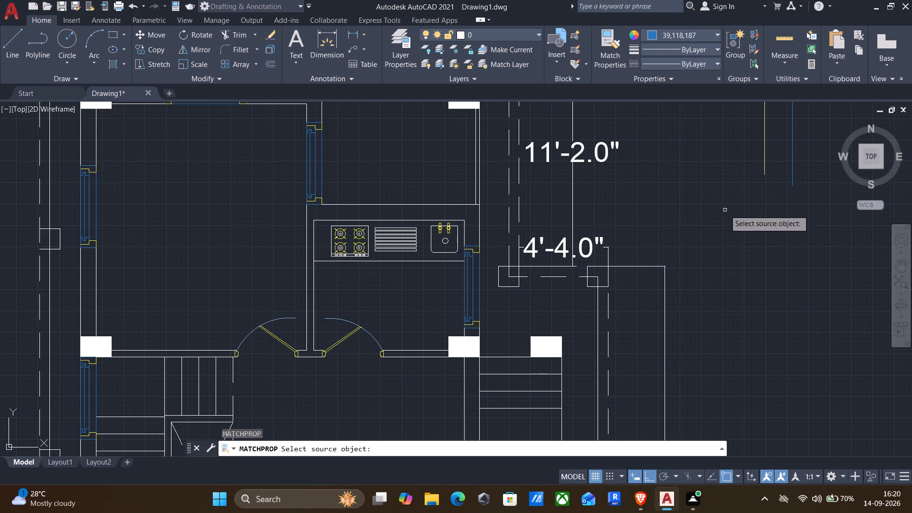
{"action": "left_click", "coordinate": [795, 161]}
{"action": "left_click", "coordinate": [791, 158]}
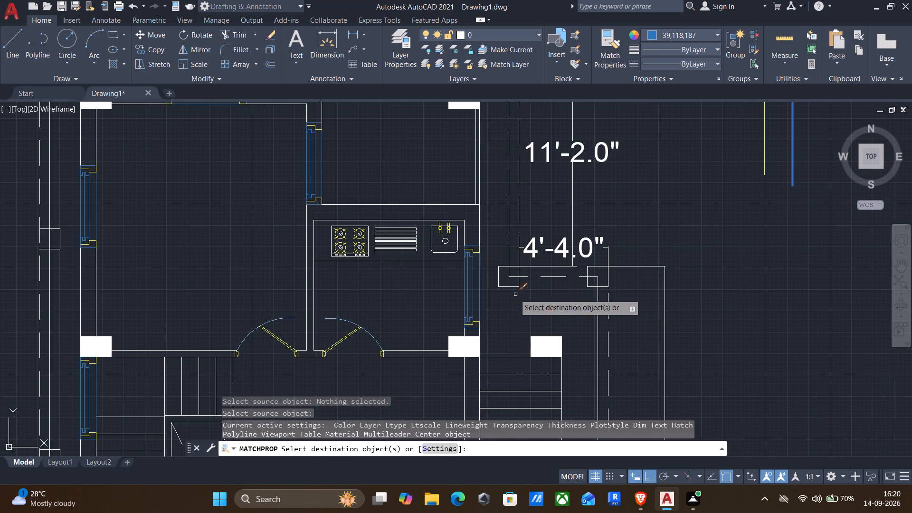
{"action": "scroll", "coordinate": [404, 246], "scroll_direction": "up", "scroll_amount": 2}
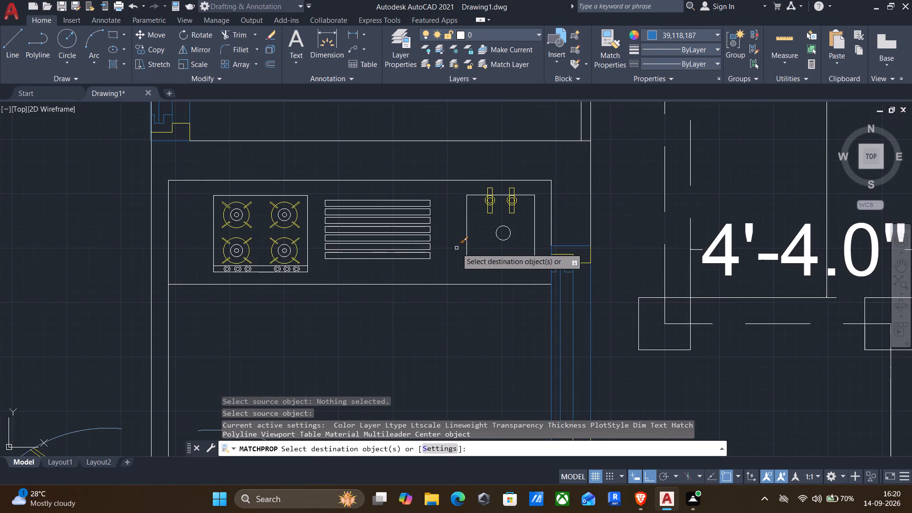
{"action": "left_click", "coordinate": [469, 240]}
{"action": "left_click", "coordinate": [450, 262]}
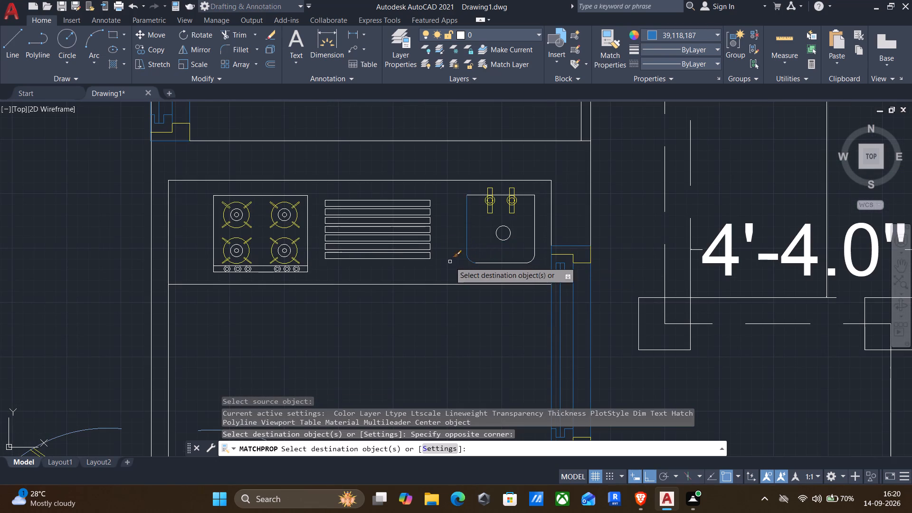
{"action": "scroll", "coordinate": [520, 265], "scroll_direction": "up", "scroll_amount": 2}
{"action": "left_click", "coordinate": [550, 271]}
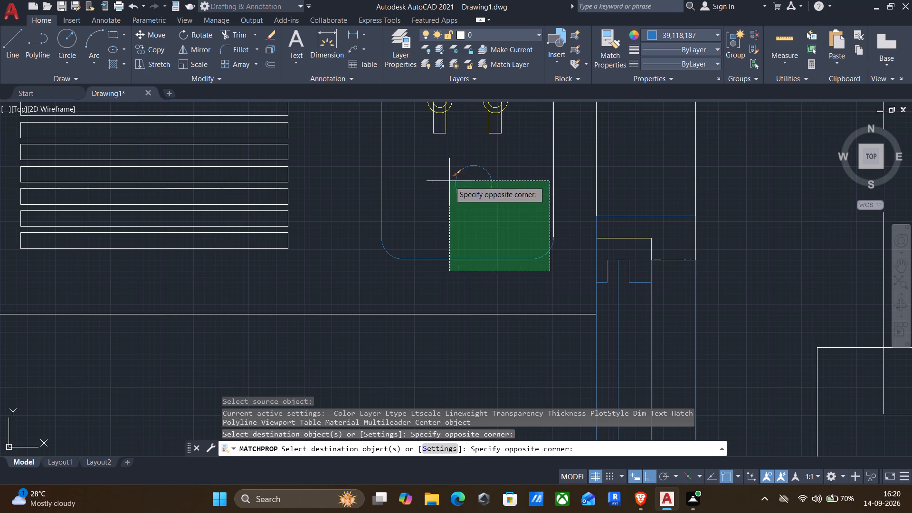
{"action": "left_click", "coordinate": [449, 180]}
{"action": "left_click", "coordinate": [559, 204]}
{"action": "scroll", "coordinate": [479, 176], "scroll_direction": "down", "scroll_amount": 1}
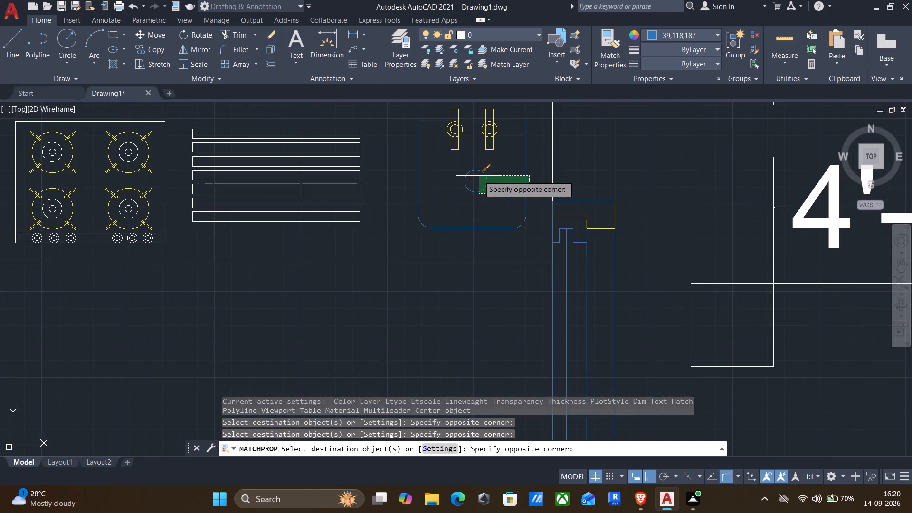
{"action": "left_click", "coordinate": [479, 176]}
{"action": "left_click", "coordinate": [509, 120]}
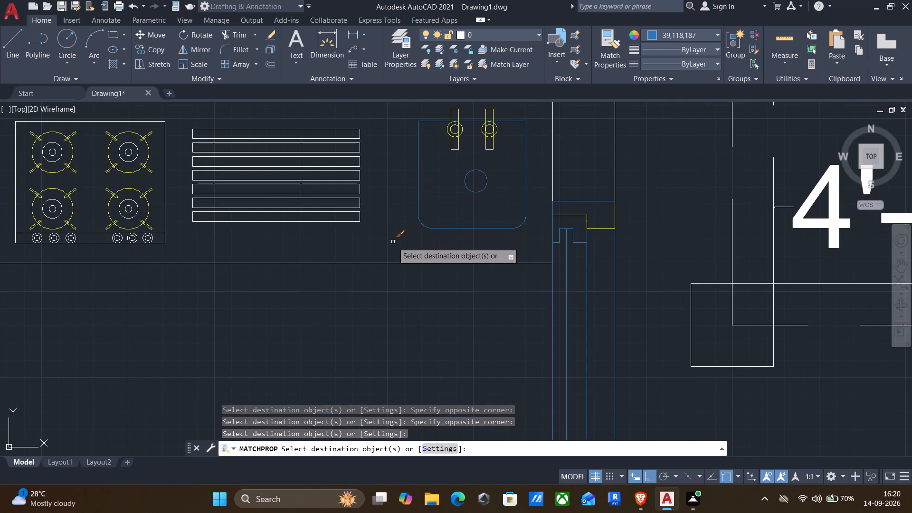
Apply the matched blue properties to all seven drainboard strips between the hob and the sink.
{"action": "left_click_drag", "start_coordinate": [387, 240], "coordinate": [360, 205]}
{"action": "left_click", "coordinate": [304, 125]}
Apply the matched blue properties to the hob's outline, its control-strip line and the circles of all six knobs.
{"action": "scroll", "coordinate": [289, 344], "scroll_direction": "down", "scroll_amount": 1}
{"action": "middle_click_drag", "start_coordinate": [289, 344], "coordinate": [376, 326]}
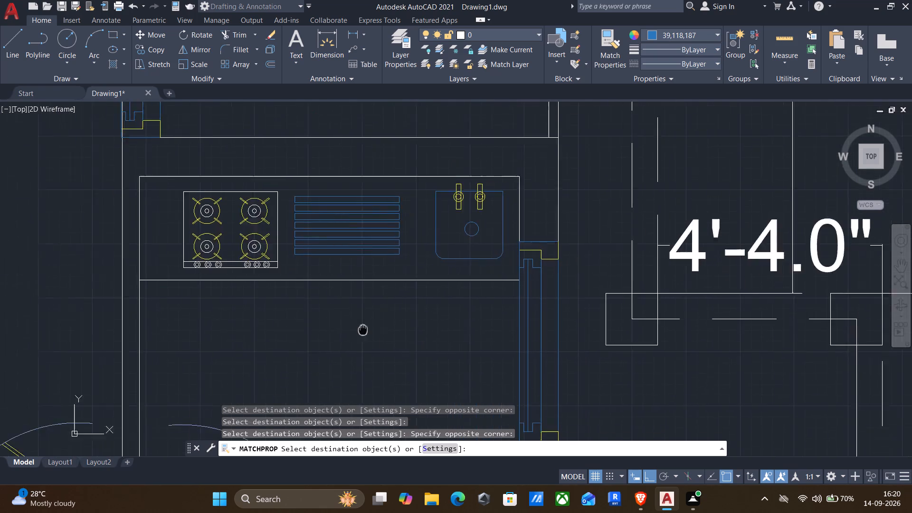
{"action": "middle_click_drag", "start_coordinate": [376, 326], "coordinate": [412, 316]}
{"action": "scroll", "coordinate": [321, 251], "scroll_direction": "up", "scroll_amount": 1}
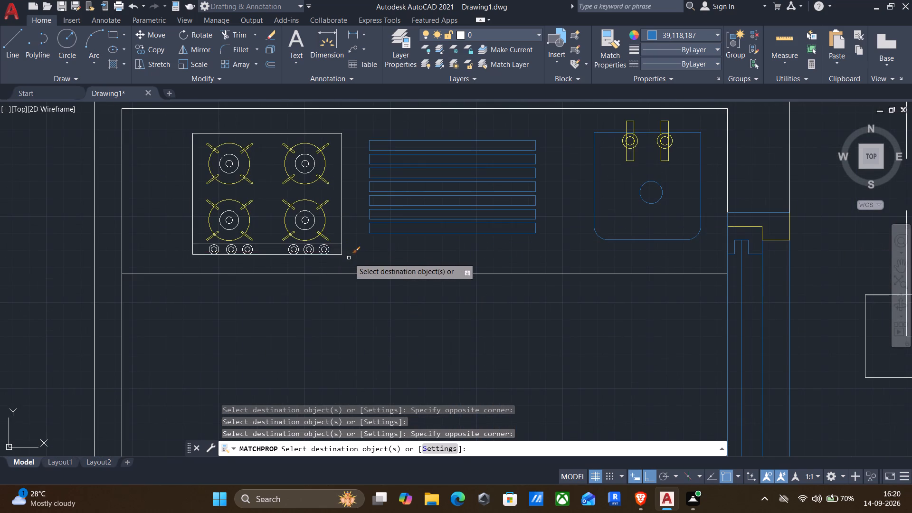
{"action": "scroll", "coordinate": [351, 258], "scroll_direction": "up", "scroll_amount": 2}
{"action": "left_click", "coordinate": [350, 268]}
{"action": "left_click", "coordinate": [312, 207]}
{"action": "left_click", "coordinate": [303, 272]}
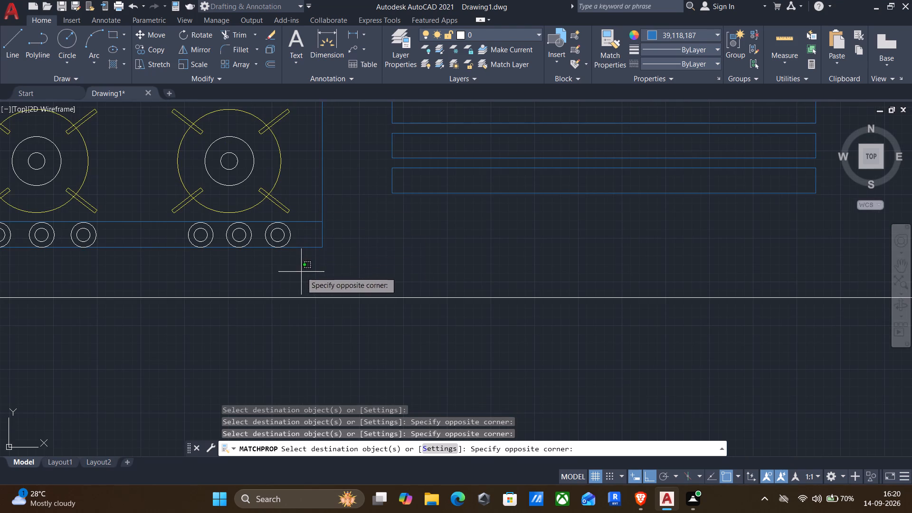
{"action": "left_click", "coordinate": [146, 223]}
{"action": "middle_click_drag", "start_coordinate": [125, 260], "coordinate": [406, 274]}
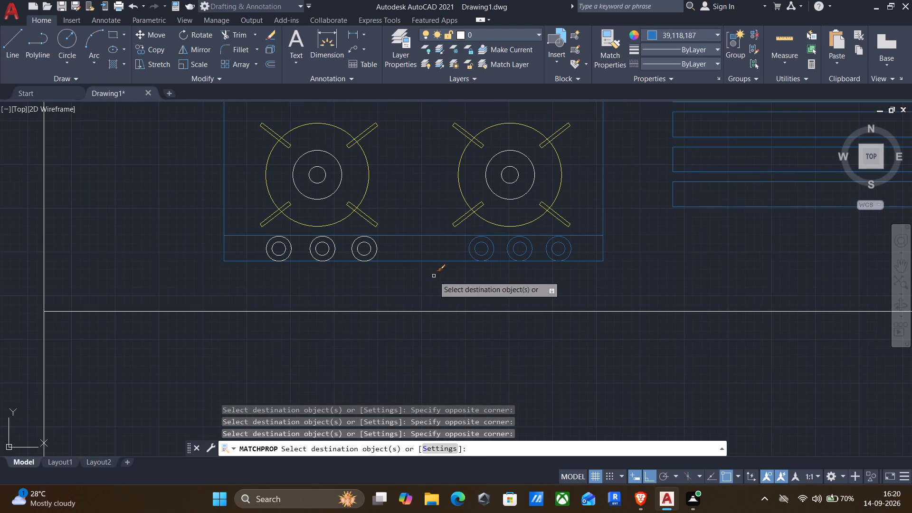
{"action": "left_click", "coordinate": [437, 276]}
{"action": "left_click", "coordinate": [255, 249]}
Apply the matched blue properties to the two inner circles of both lower hob burners.
{"action": "scroll", "coordinate": [263, 269], "scroll_direction": "down", "scroll_amount": 2}
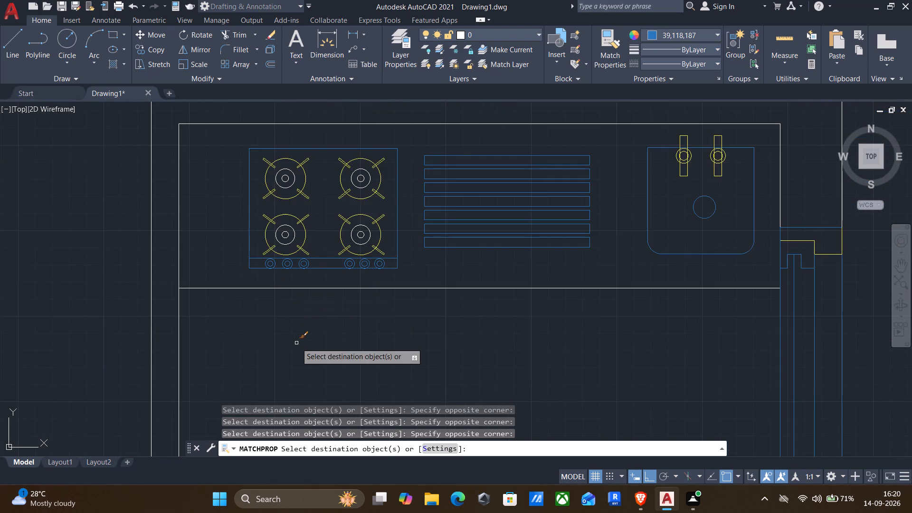
{"action": "middle_click_drag", "start_coordinate": [296, 343], "coordinate": [310, 320]}
{"action": "scroll", "coordinate": [306, 226], "scroll_direction": "up", "scroll_amount": 2}
{"action": "left_click", "coordinate": [304, 222]}
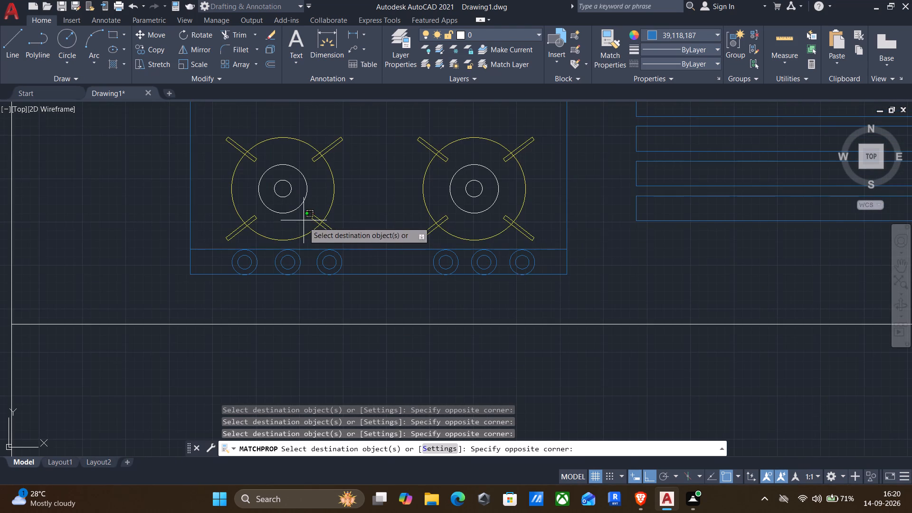
{"action": "left_click", "coordinate": [283, 191]}
{"action": "left_click", "coordinate": [502, 209]}
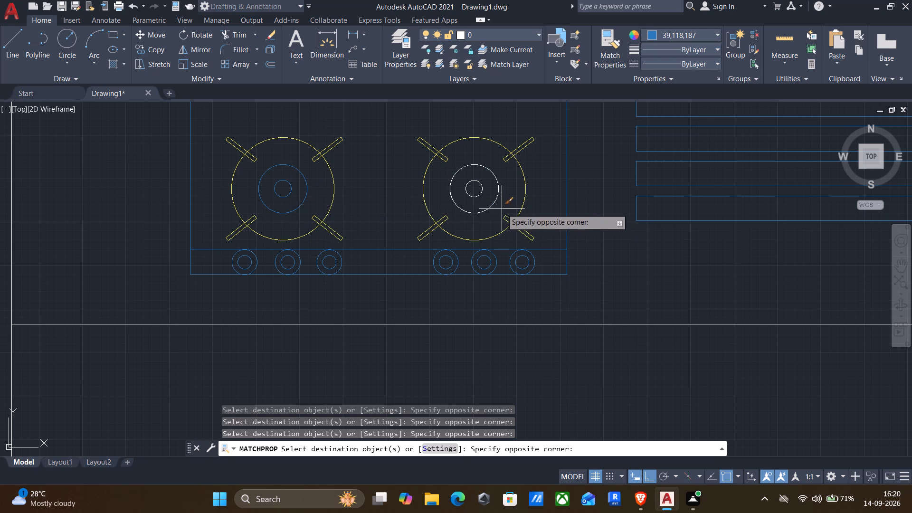
{"action": "left_click", "coordinate": [467, 185]}
Apply the matched blue properties to the two inner circles of both upper hob burners and finish matching.
{"action": "middle_click_drag", "start_coordinate": [436, 255], "coordinate": [500, 473]}
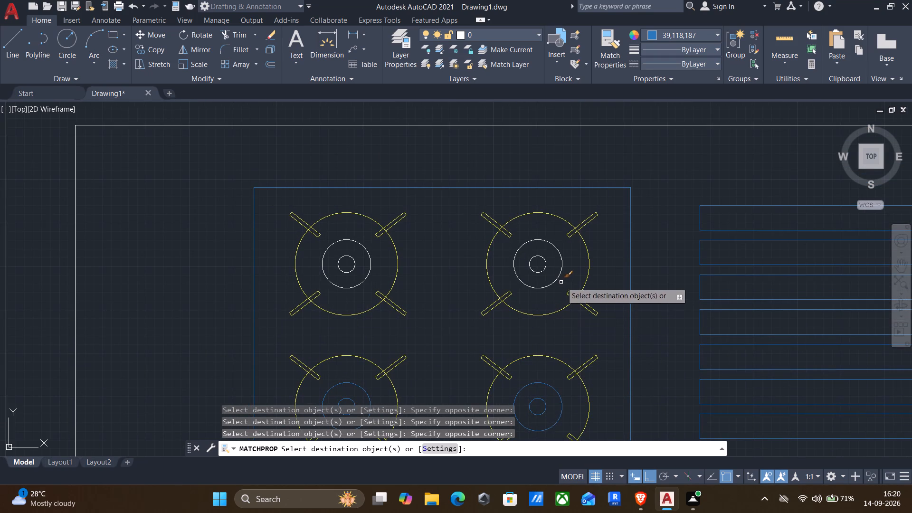
{"action": "left_click", "coordinate": [561, 281]}
{"action": "left_click", "coordinate": [530, 257]}
{"action": "left_click", "coordinate": [378, 270]}
{"action": "left_click", "coordinate": [306, 263]}
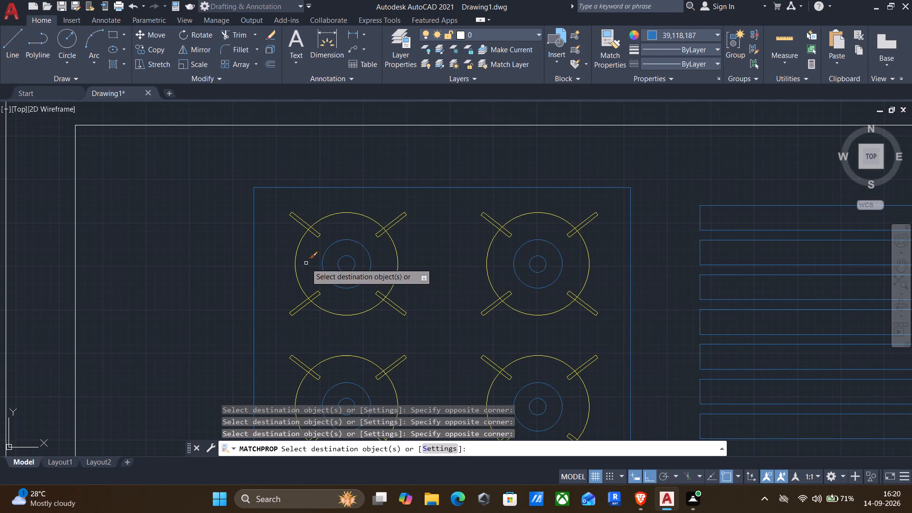
{"action": "scroll", "coordinate": [306, 263], "scroll_direction": "down", "scroll_amount": 2}
{"action": "middle_click_drag", "start_coordinate": [327, 336], "coordinate": [361, 259]}
{"action": "scroll", "coordinate": [368, 261], "scroll_direction": "down", "scroll_amount": 2}
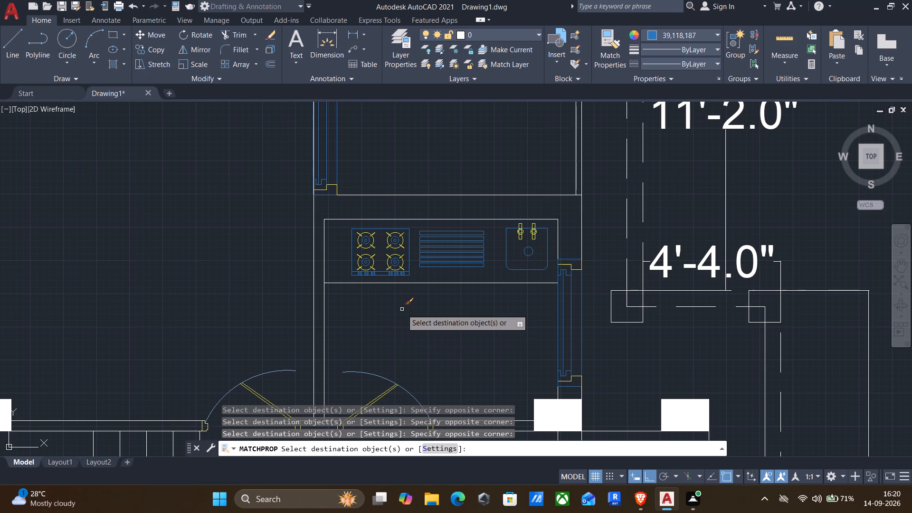
{"action": "scroll", "coordinate": [402, 310], "scroll_direction": "down", "scroll_amount": 3}
{"action": "middle_click_drag", "start_coordinate": [402, 310], "coordinate": [418, 243]}
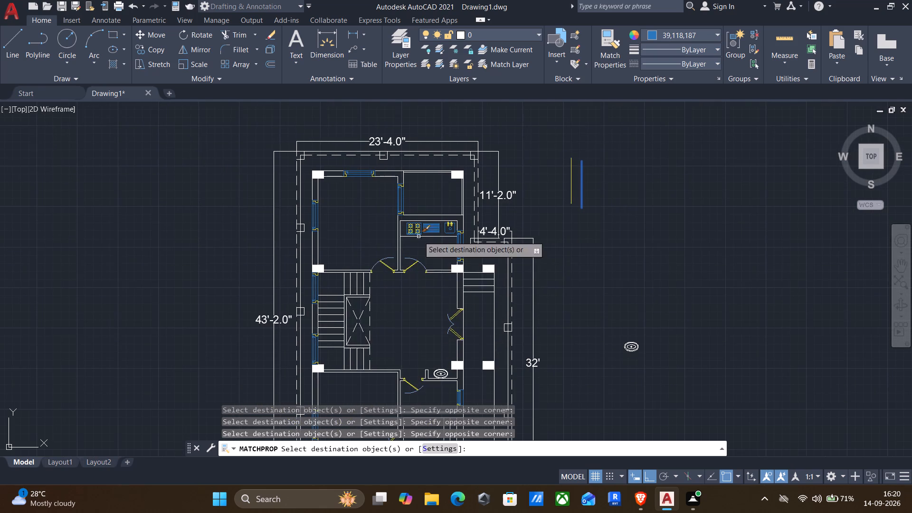
{"action": "key", "text": "Return"}
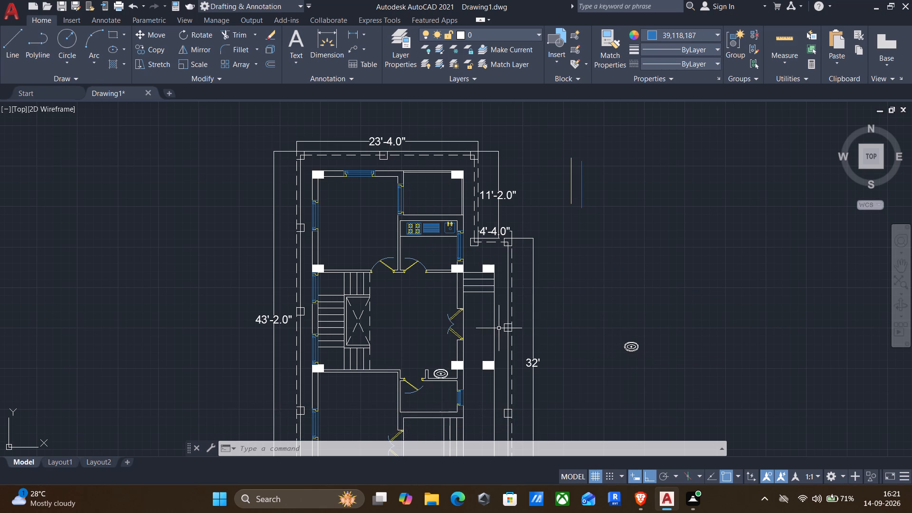
Set the current object colour to ByLayer.
{"action": "middle_click_drag", "start_coordinate": [499, 328], "coordinate": [499, 324]}
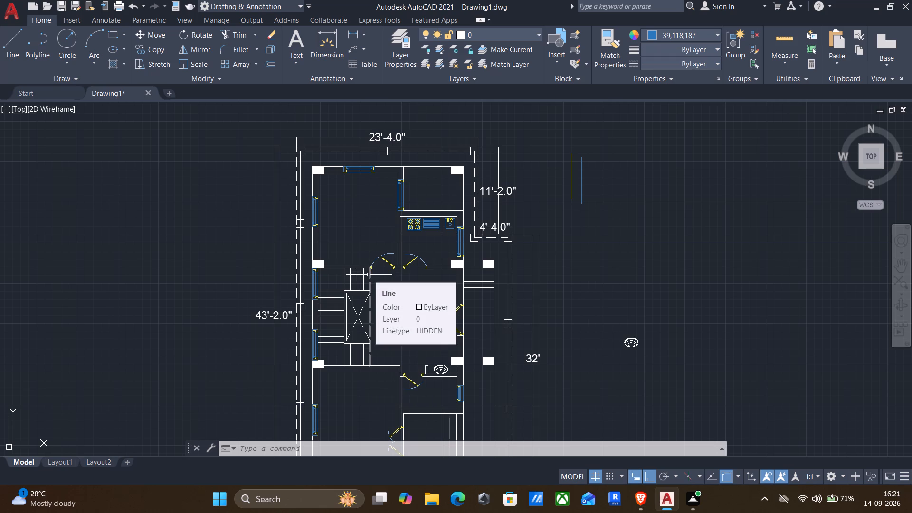
{"action": "scroll", "coordinate": [365, 277], "scroll_direction": "up", "scroll_amount": 2}
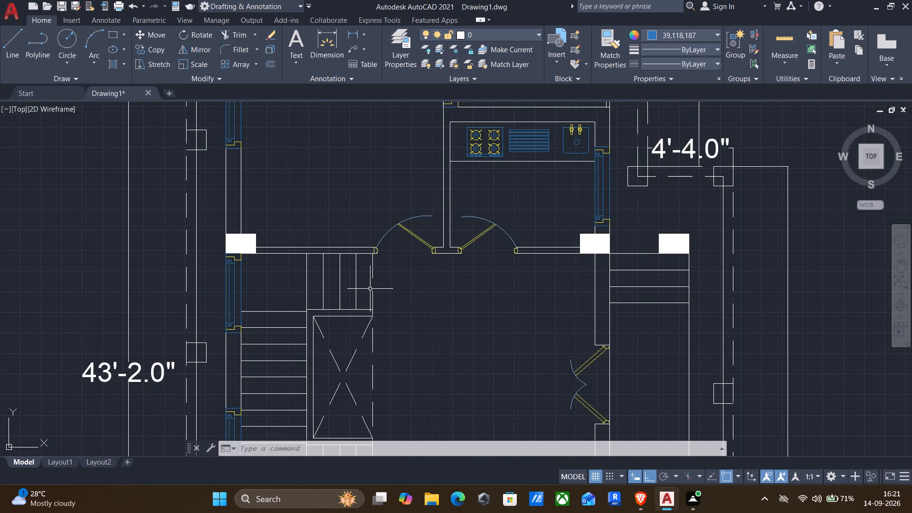
{"action": "key", "text": "l"}
{"action": "left_click", "coordinate": [690, 33]}
{"action": "left_click", "coordinate": [710, 25]}
{"action": "left_click", "coordinate": [711, 33]}
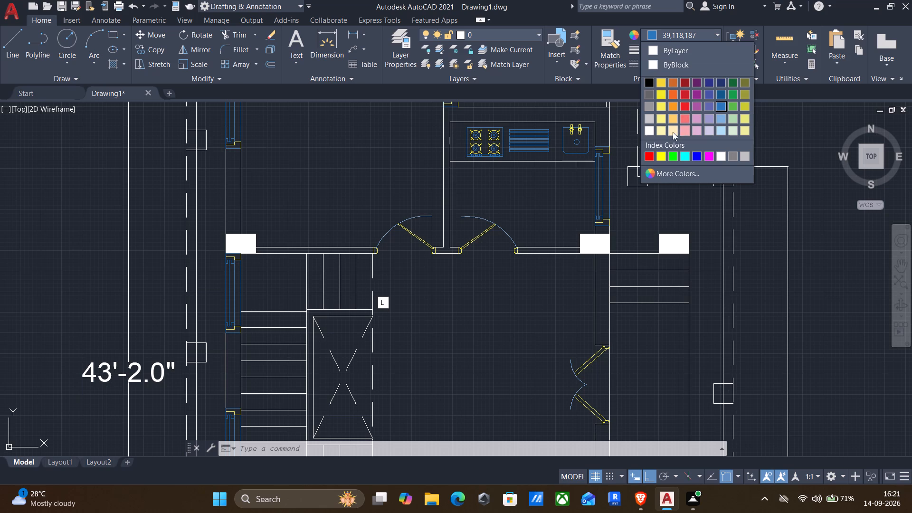
{"action": "left_click", "coordinate": [676, 47]}
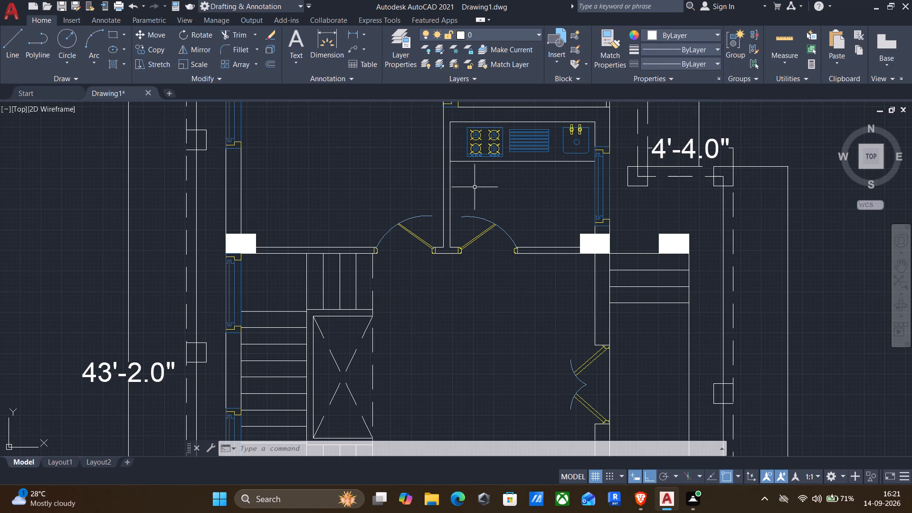
Draw a short vertical line closing the gap in the dashed line along the upper stair flight's open edge.
{"action": "key", "text": "l"}
{"action": "key", "text": "Return"}
{"action": "scroll", "coordinate": [387, 280], "scroll_direction": "up", "scroll_amount": 2}
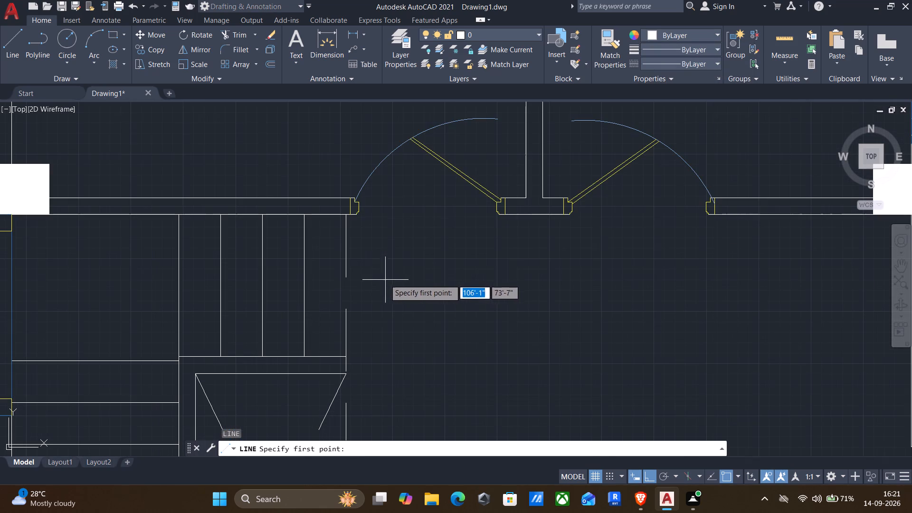
{"action": "left_click", "coordinate": [347, 278]}
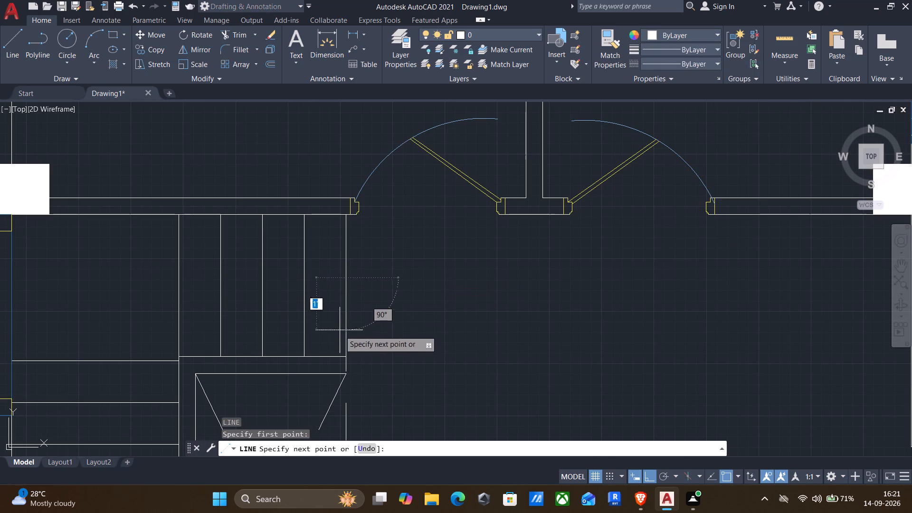
{"action": "left_click", "coordinate": [345, 310]}
{"action": "key", "text": "Return"}
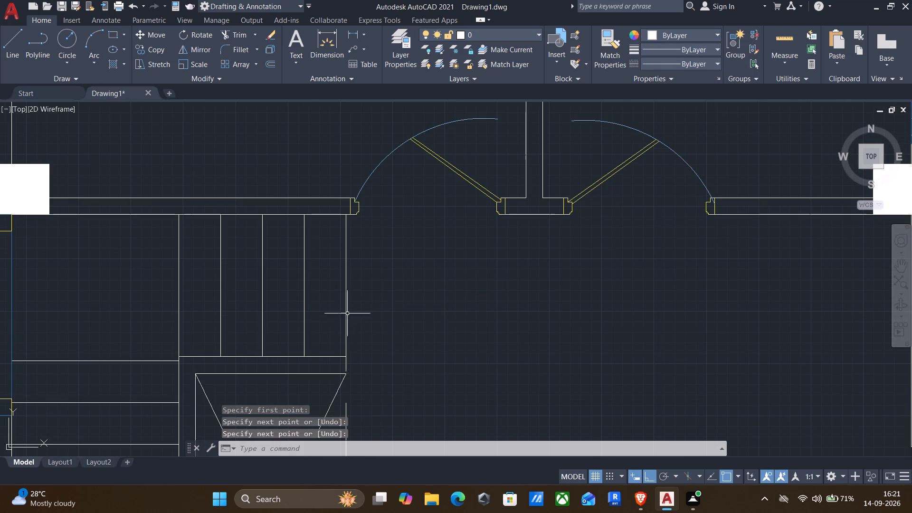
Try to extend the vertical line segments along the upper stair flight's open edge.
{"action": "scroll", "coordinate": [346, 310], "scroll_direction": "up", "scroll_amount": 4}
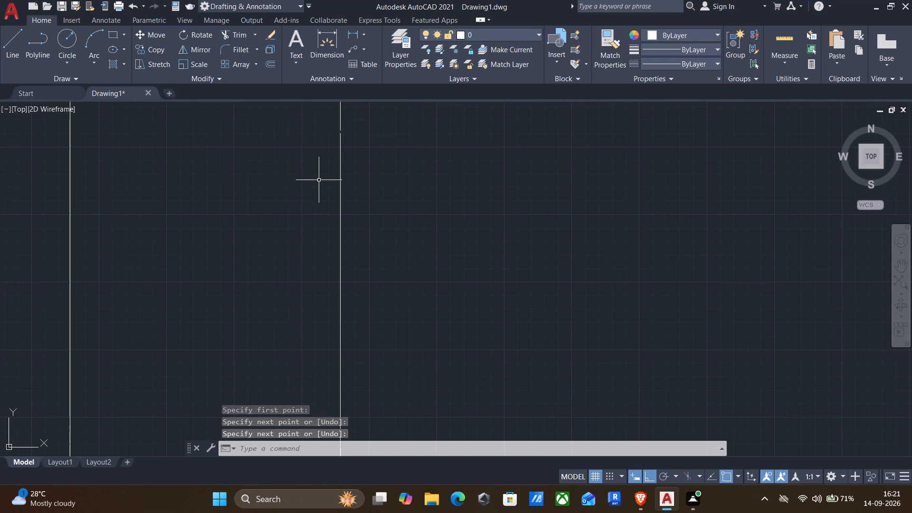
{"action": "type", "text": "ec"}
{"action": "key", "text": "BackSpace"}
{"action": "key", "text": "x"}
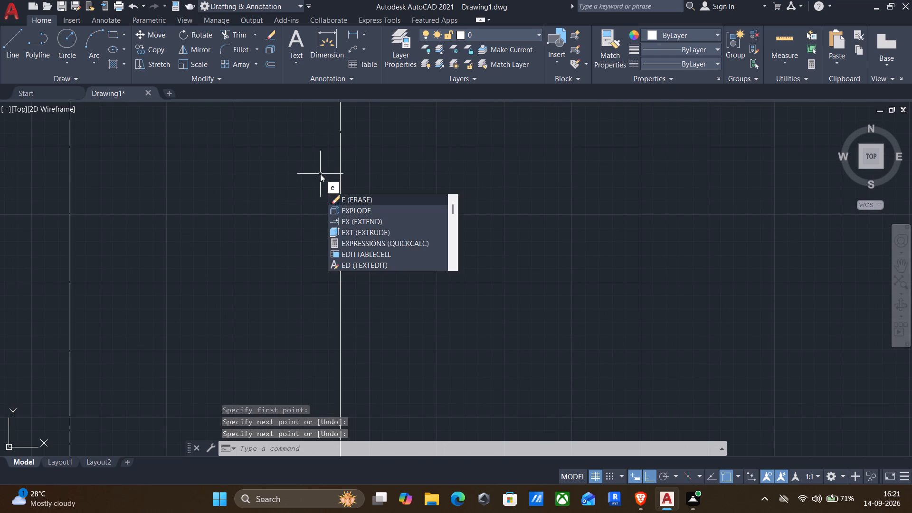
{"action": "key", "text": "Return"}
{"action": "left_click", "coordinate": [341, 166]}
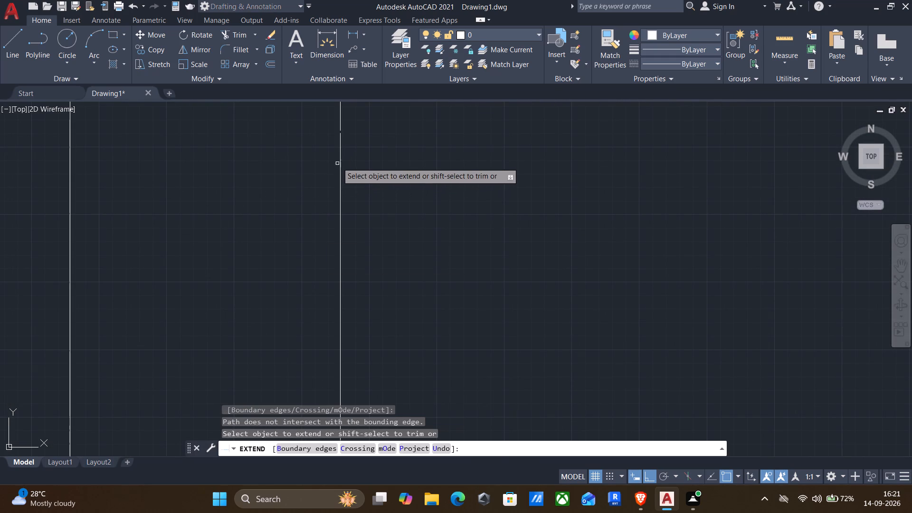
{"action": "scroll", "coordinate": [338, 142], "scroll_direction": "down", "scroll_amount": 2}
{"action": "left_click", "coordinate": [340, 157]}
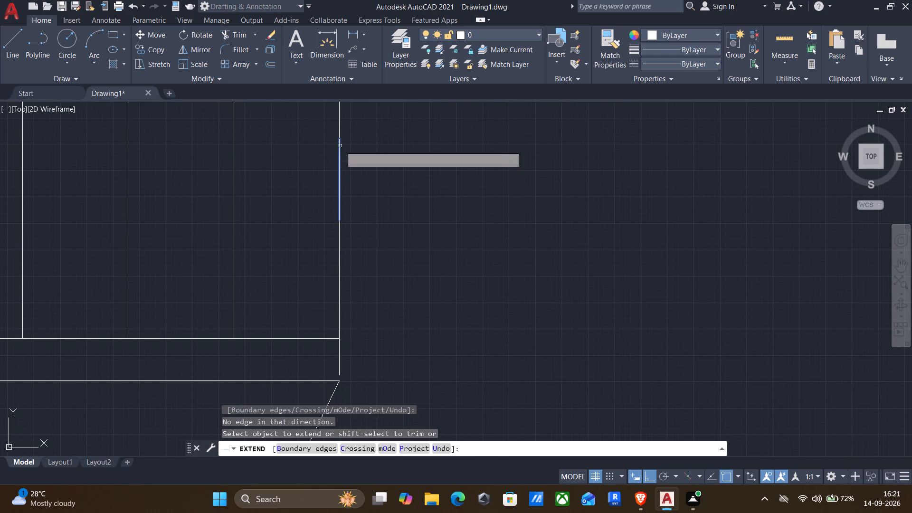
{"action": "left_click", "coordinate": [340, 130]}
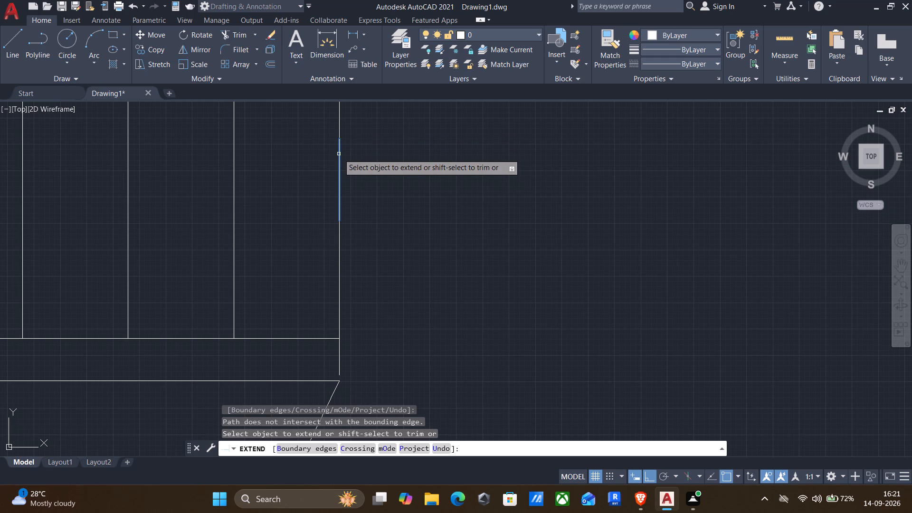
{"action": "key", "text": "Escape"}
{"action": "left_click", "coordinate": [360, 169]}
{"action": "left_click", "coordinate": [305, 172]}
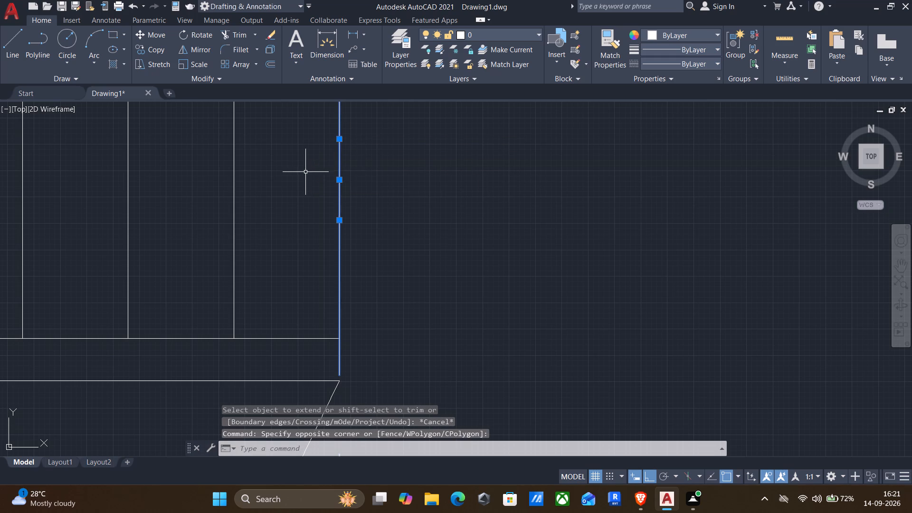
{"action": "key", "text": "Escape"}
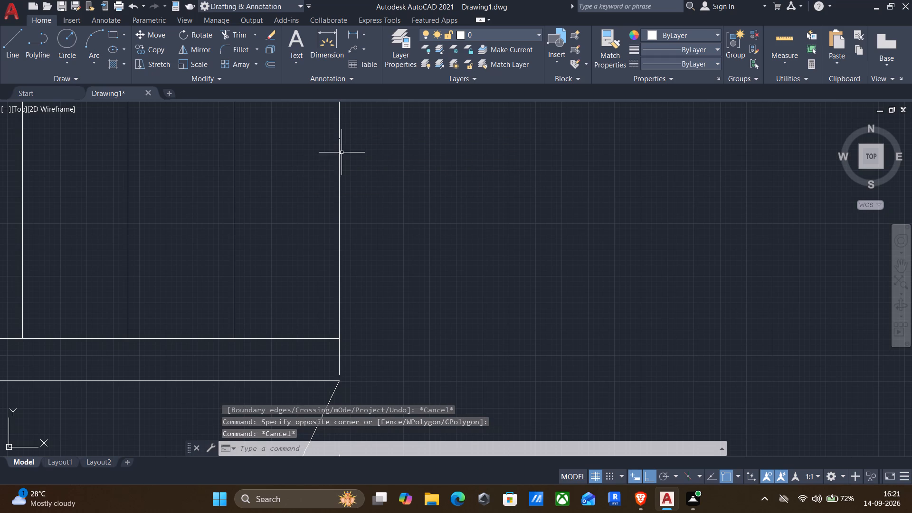
Delete the short vertical line closing the gap along the upper stair flight's open edge.
{"action": "left_click", "coordinate": [339, 157]}
{"action": "key", "text": "Delete"}
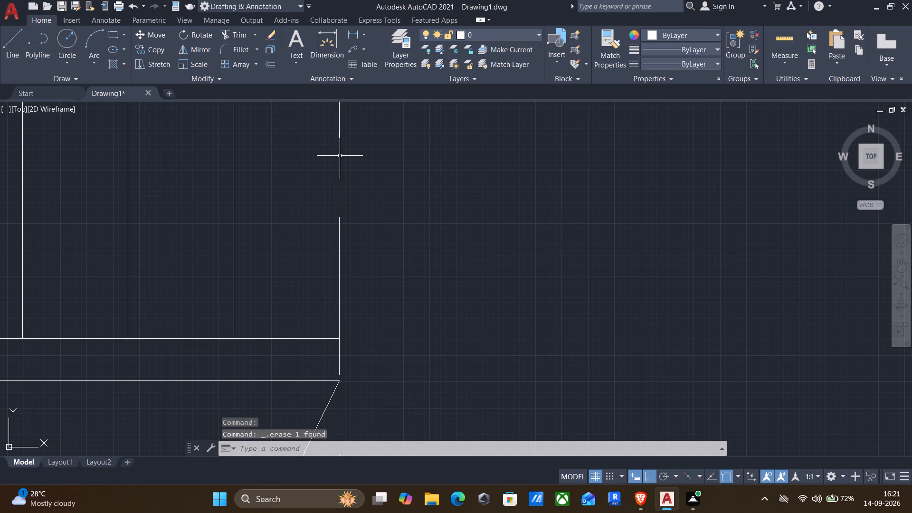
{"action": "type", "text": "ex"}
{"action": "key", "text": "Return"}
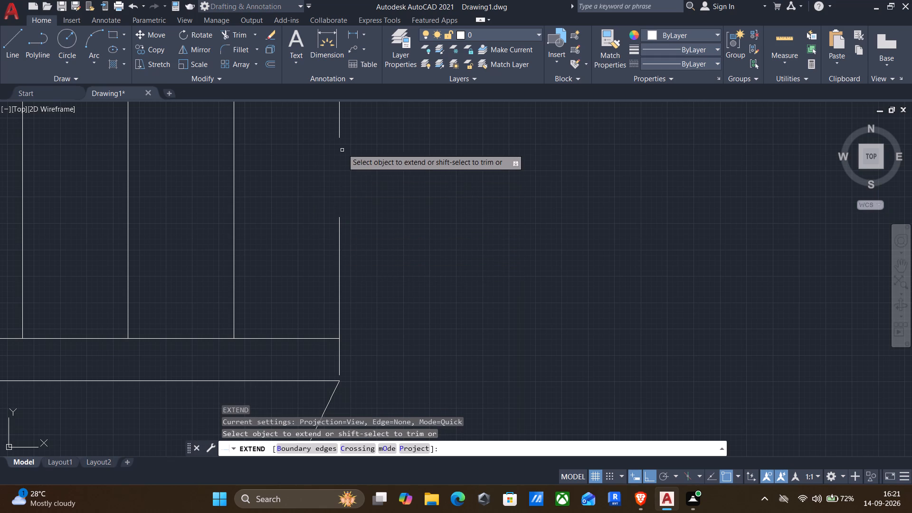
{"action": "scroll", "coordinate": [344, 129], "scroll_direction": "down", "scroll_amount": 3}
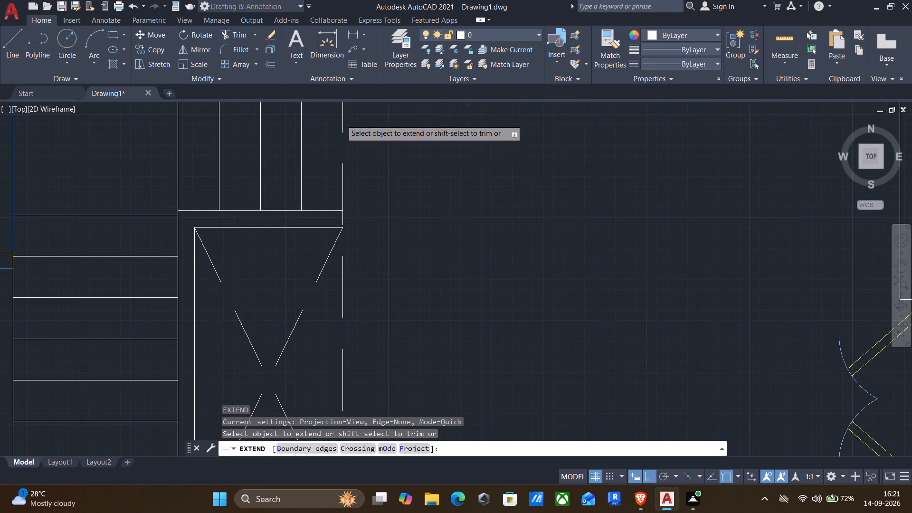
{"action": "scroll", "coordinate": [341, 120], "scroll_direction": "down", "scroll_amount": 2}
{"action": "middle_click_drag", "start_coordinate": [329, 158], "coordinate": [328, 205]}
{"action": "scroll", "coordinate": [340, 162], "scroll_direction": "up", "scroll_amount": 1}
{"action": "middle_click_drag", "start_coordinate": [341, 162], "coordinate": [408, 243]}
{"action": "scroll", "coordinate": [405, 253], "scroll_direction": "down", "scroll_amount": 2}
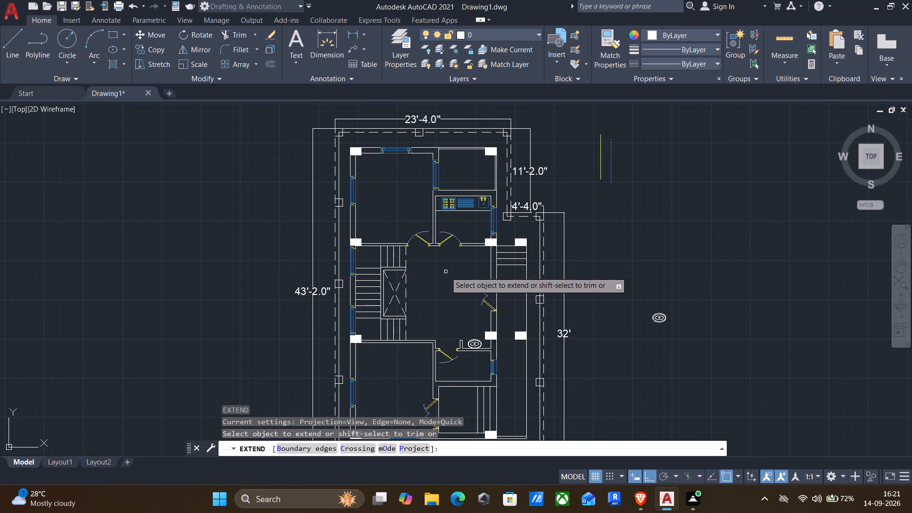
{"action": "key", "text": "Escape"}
Draw a solid vertical line along the upper stair flight's open edge, from the wall down to the flight's lower edge.
{"action": "scroll", "coordinate": [409, 258], "scroll_direction": "up", "scroll_amount": 2}
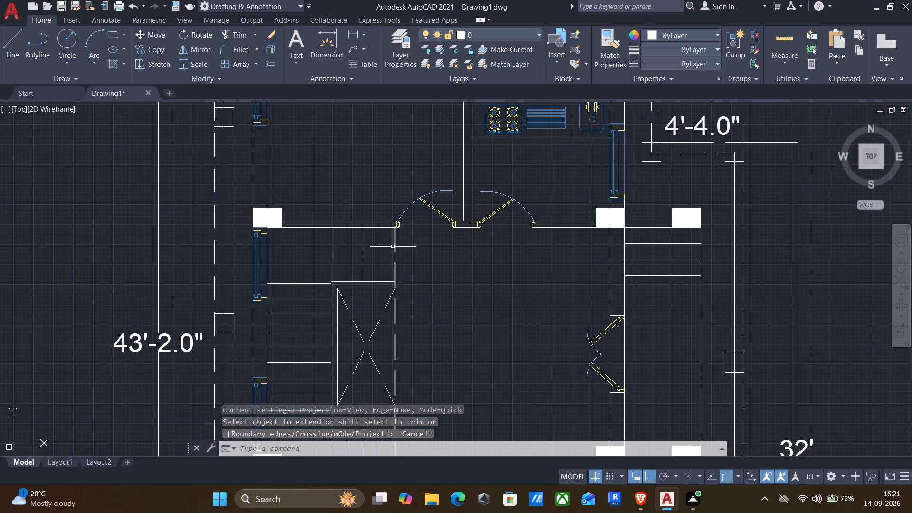
{"action": "key", "text": "l"}
{"action": "key", "text": "Return"}
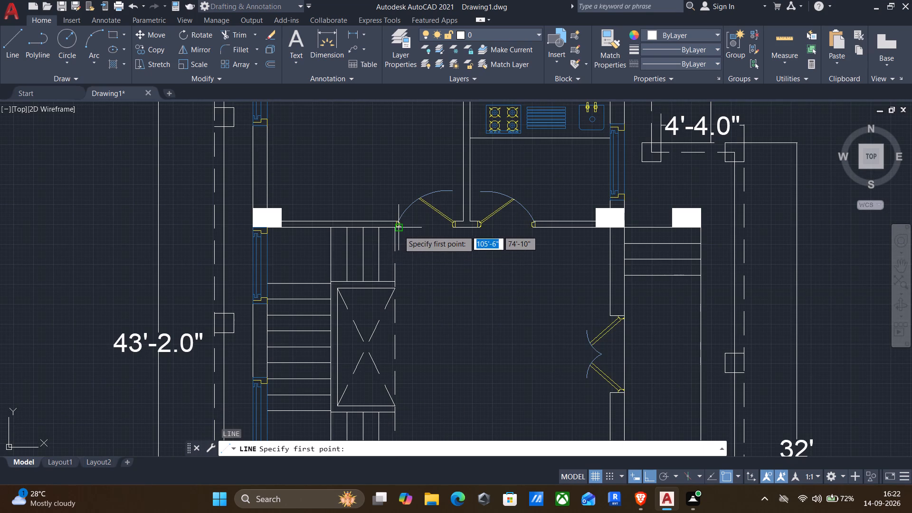
{"action": "scroll", "coordinate": [389, 230], "scroll_direction": "up", "scroll_amount": 3}
{"action": "left_click", "coordinate": [406, 217]}
{"action": "scroll", "coordinate": [399, 361], "scroll_direction": "down", "scroll_amount": 1}
{"action": "middle_click_drag", "start_coordinate": [398, 371], "coordinate": [401, 359]}
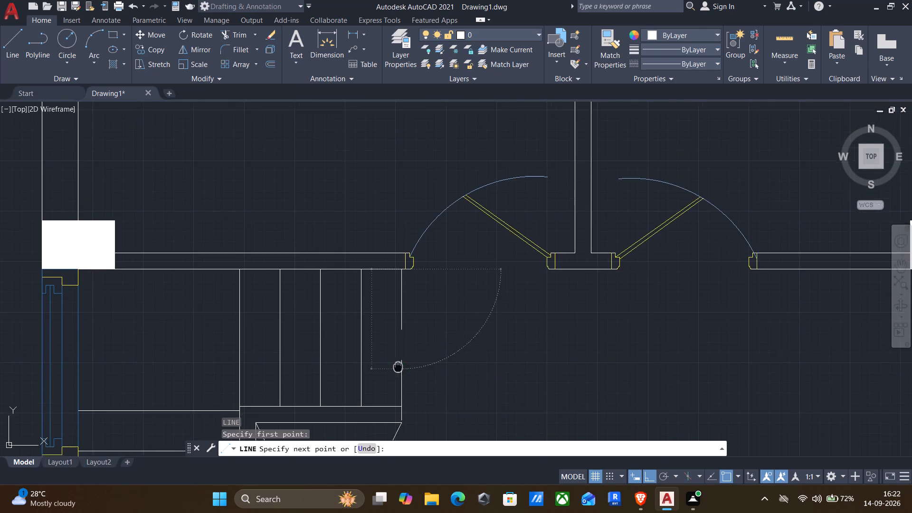
{"action": "middle_click_drag", "start_coordinate": [401, 359], "coordinate": [410, 332]}
{"action": "left_click", "coordinate": [413, 371]}
{"action": "middle_click_drag", "start_coordinate": [417, 376], "coordinate": [455, 263]}
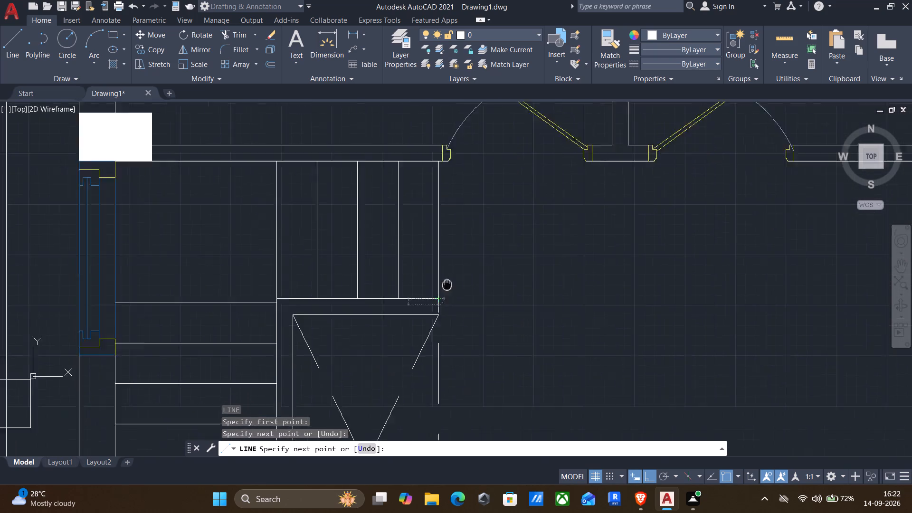
{"action": "middle_click_drag", "start_coordinate": [455, 263], "coordinate": [472, 208]}
{"action": "key", "text": "Return"}
Draw a solid vertical line along the lower stair flight's open edge, from its upper edge down to the wall.
{"action": "middle_click_drag", "start_coordinate": [465, 389], "coordinate": [488, 240]}
{"action": "key", "text": "Return"}
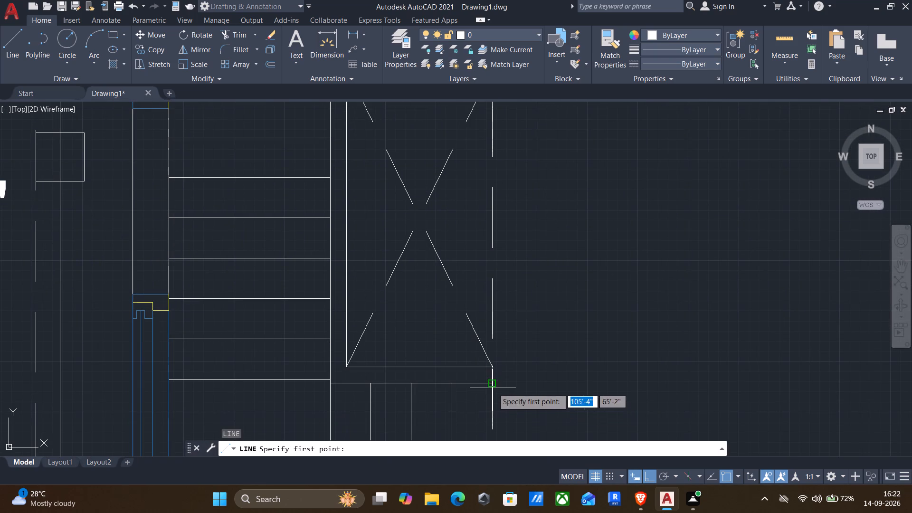
{"action": "left_click", "coordinate": [493, 386]}
{"action": "scroll", "coordinate": [493, 393], "scroll_direction": "down", "scroll_amount": 3}
{"action": "middle_click_drag", "start_coordinate": [493, 389], "coordinate": [524, 210]}
{"action": "scroll", "coordinate": [528, 219], "scroll_direction": "up", "scroll_amount": 4}
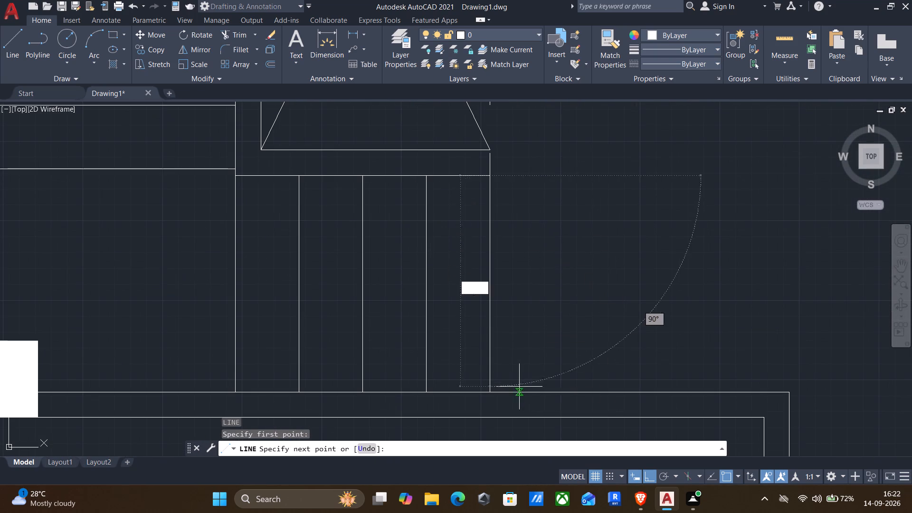
{"action": "left_click", "coordinate": [492, 391]}
{"action": "key", "text": "Return"}
Draw a horizontal line from the midpoint of the upper flight's open edge across to the third tread line.
{"action": "scroll", "coordinate": [503, 387], "scroll_direction": "down", "scroll_amount": 3}
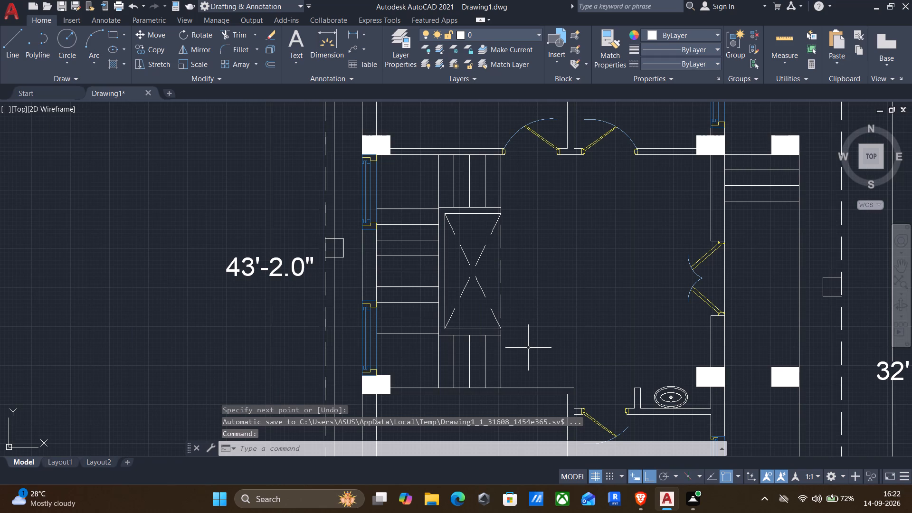
{"action": "scroll", "coordinate": [493, 336], "scroll_direction": "down", "scroll_amount": 1}
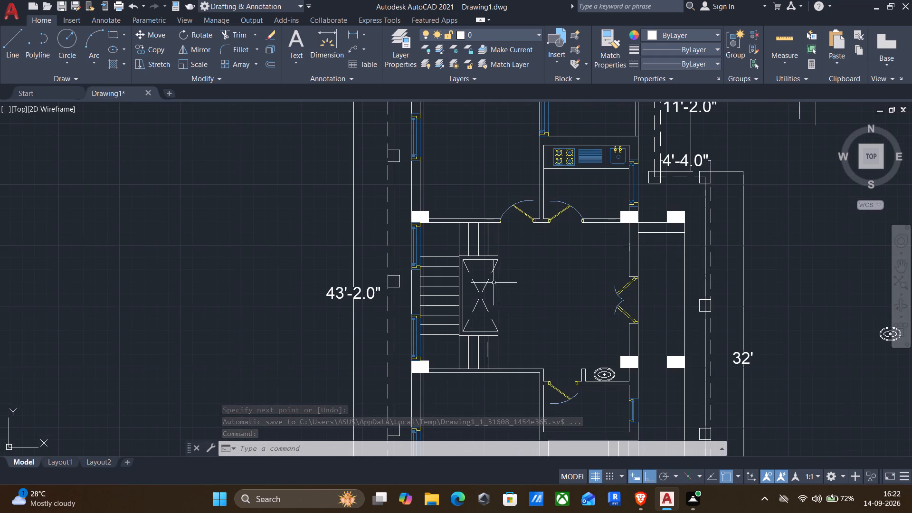
{"action": "key", "text": "l"}
{"action": "key", "text": "Return"}
{"action": "scroll", "coordinate": [489, 248], "scroll_direction": "up", "scroll_amount": 2}
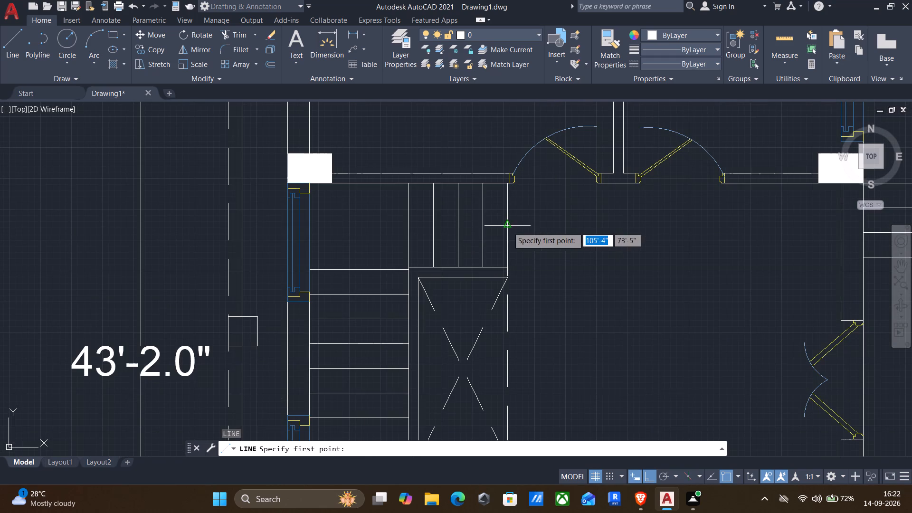
{"action": "left_click", "coordinate": [509, 227]}
{"action": "left_click", "coordinate": [434, 223]}
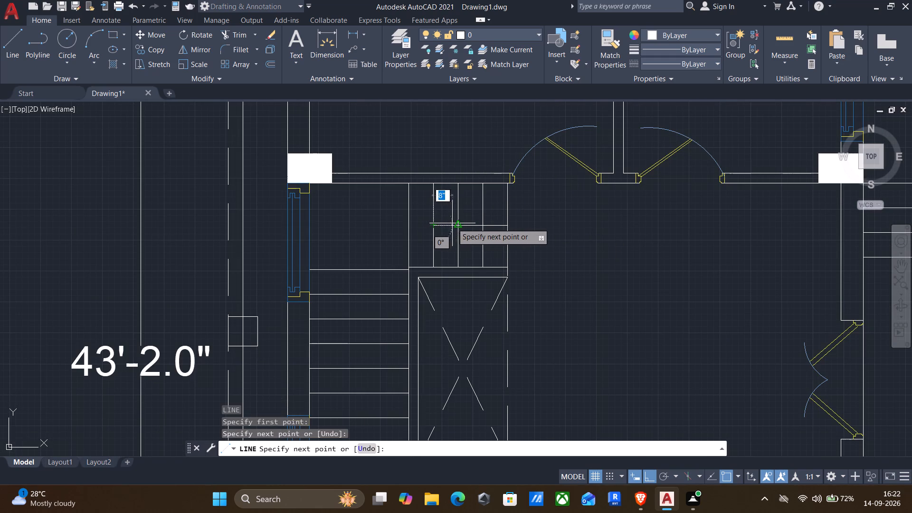
With Ortho off, add the upper half of a triangular arrowhead at the horizontal line's inner end.
{"action": "key", "text": "F8"}
{"action": "scroll", "coordinate": [455, 223], "scroll_direction": "up", "scroll_amount": 1}
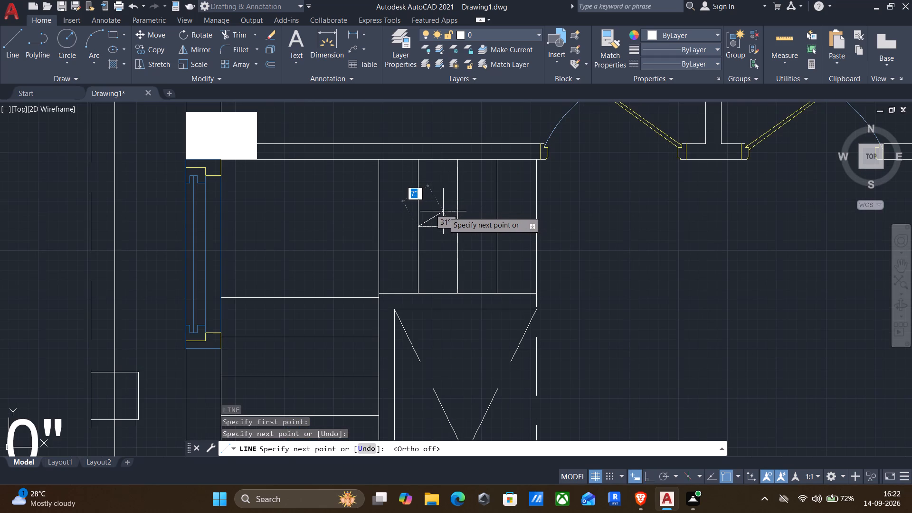
{"action": "left_click", "coordinate": [439, 200]}
{"action": "left_click", "coordinate": [438, 226]}
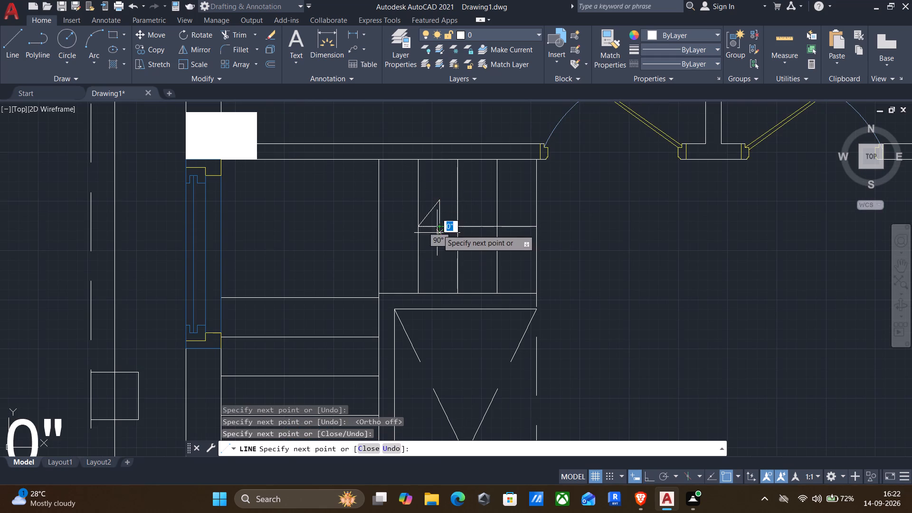
{"action": "key", "text": "Return"}
Mirror the half arrowhead about the horizontal line, keeping the source lines.
{"action": "left_click_drag", "start_coordinate": [402, 201], "coordinate": [402, 194]}
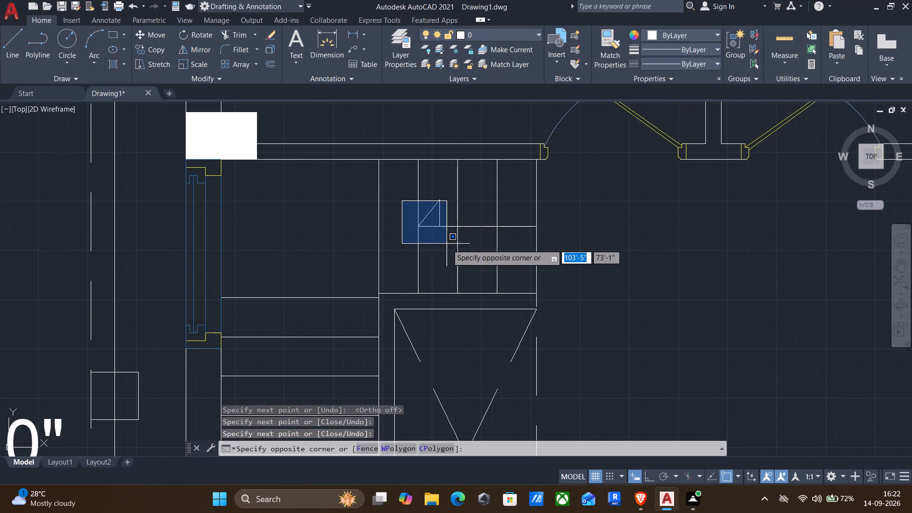
{"action": "left_click", "coordinate": [449, 250]}
{"action": "left_click", "coordinate": [408, 190]}
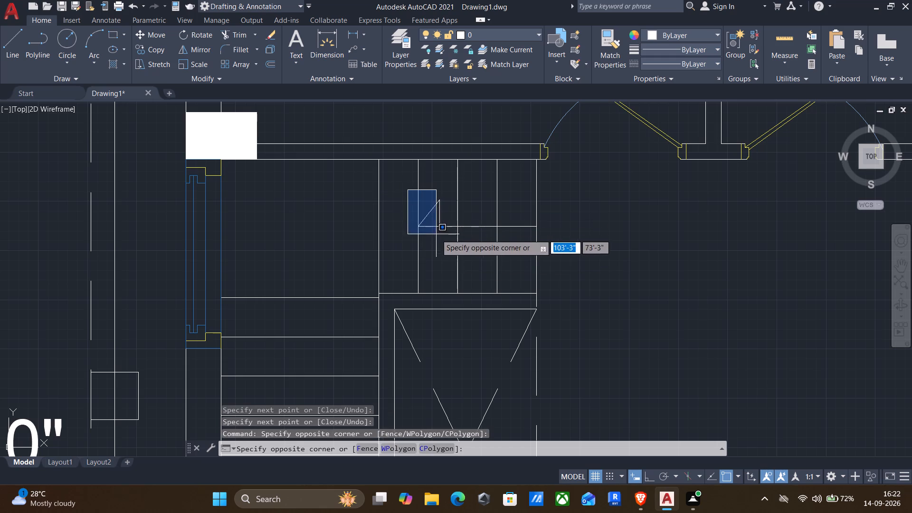
{"action": "left_click", "coordinate": [447, 247]}
{"action": "type", "text": "mi"}
{"action": "key", "text": "Return"}
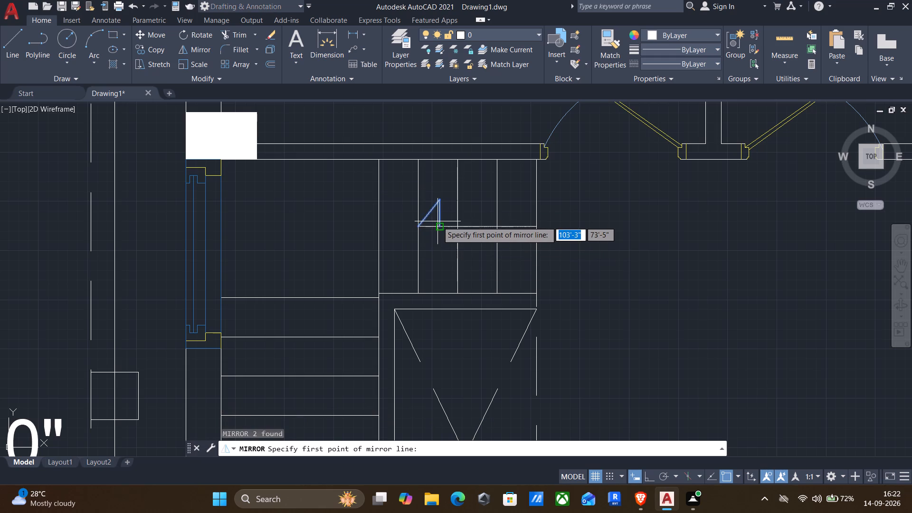
{"action": "left_click", "coordinate": [439, 226]}
{"action": "left_click", "coordinate": [423, 226]}
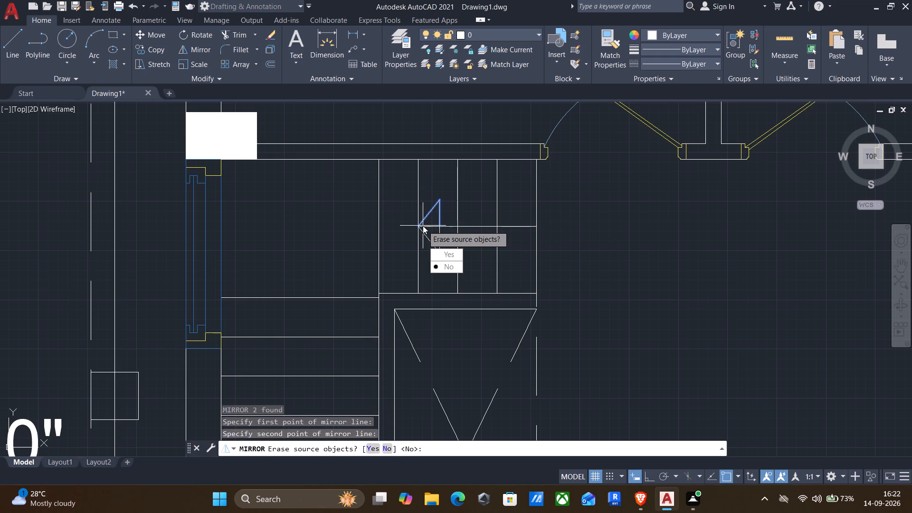
{"action": "key", "text": "Return"}
Trim away the part of the horizontal line that lies inside the arrowhead.
{"action": "scroll", "coordinate": [429, 224], "scroll_direction": "up", "scroll_amount": 3}
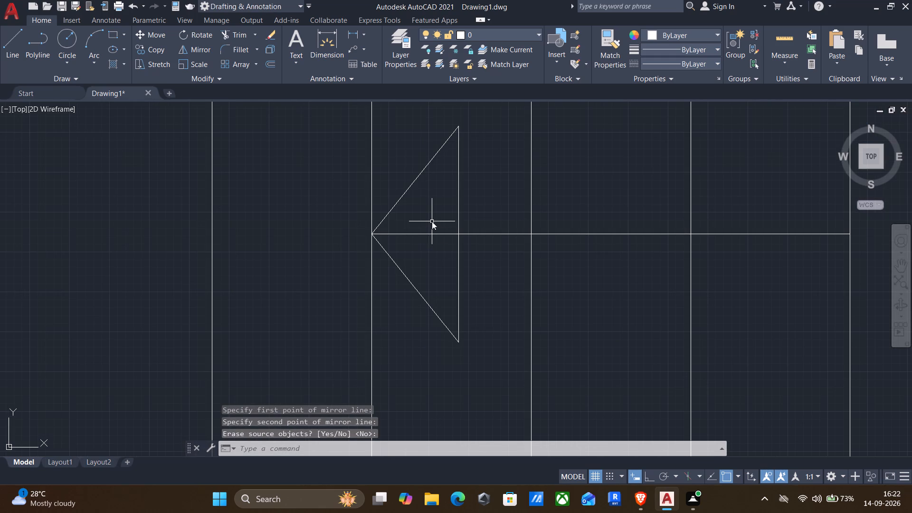
{"action": "key", "text": "t"}
{"action": "key", "text": "r"}
{"action": "key", "text": "Return"}
{"action": "left_click_drag", "start_coordinate": [445, 228], "coordinate": [444, 254]}
{"action": "scroll", "coordinate": [442, 257], "scroll_direction": "down", "scroll_amount": 3}
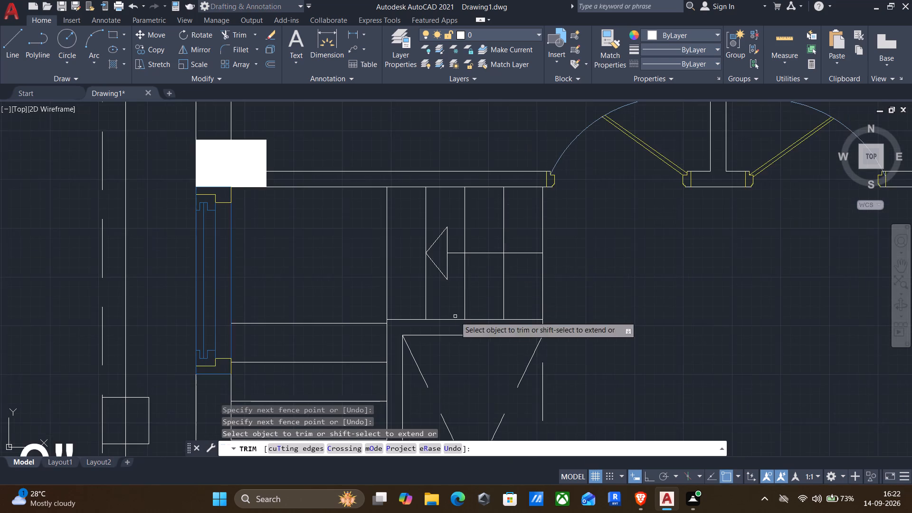
{"action": "middle_click_drag", "start_coordinate": [455, 317], "coordinate": [484, 238]}
{"action": "scroll", "coordinate": [487, 244], "scroll_direction": "down", "scroll_amount": 1}
{"action": "middle_click_drag", "start_coordinate": [487, 278], "coordinate": [502, 192]}
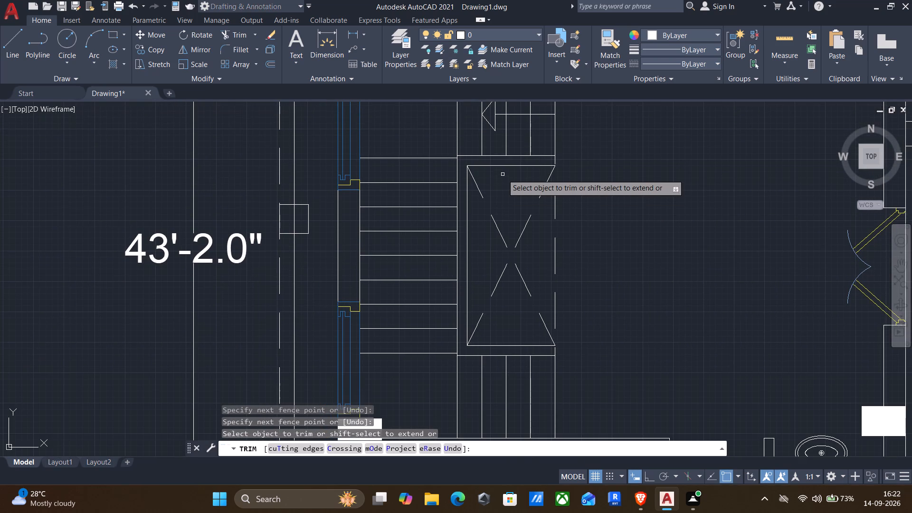
{"action": "middle_click_drag", "start_coordinate": [579, 238], "coordinate": [553, 297]}
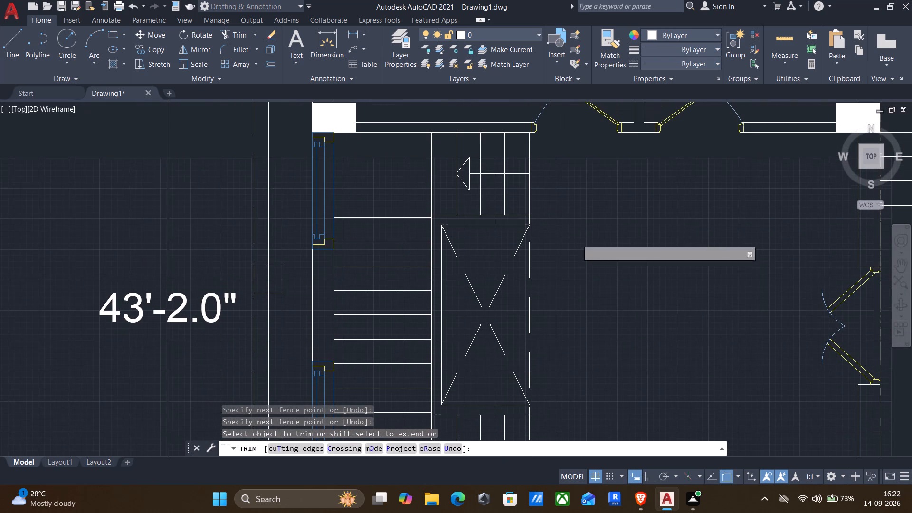
{"action": "key", "text": "Escape"}
Offset the stair arrow's horizontal shaft line 1" upward to give the shaft a double line.
{"action": "middle_click_drag", "start_coordinate": [555, 217], "coordinate": [548, 383]}
{"action": "key", "text": "o"}
{"action": "key", "text": "Return"}
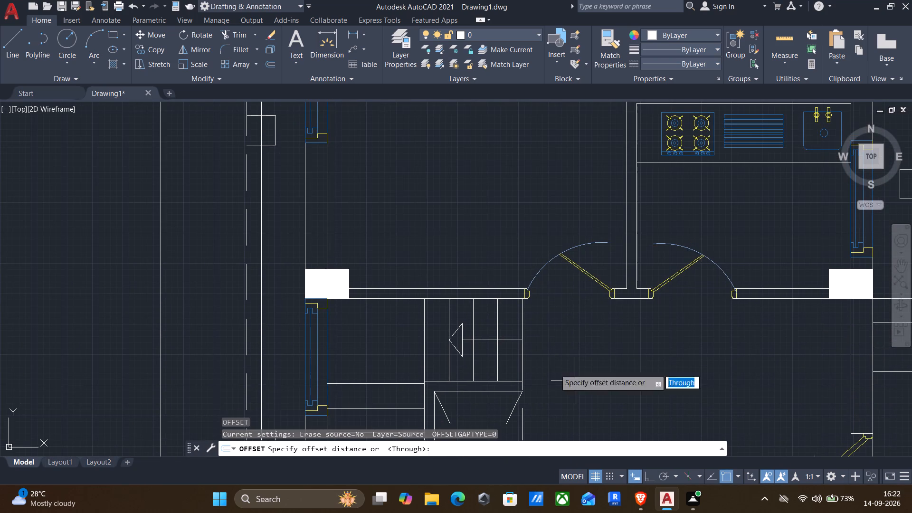
{"action": "scroll", "coordinate": [503, 352], "scroll_direction": "up", "scroll_amount": 2}
{"action": "left_click", "coordinate": [475, 334]}
{"action": "left_click_drag", "start_coordinate": [470, 269], "coordinate": [464, 292]}
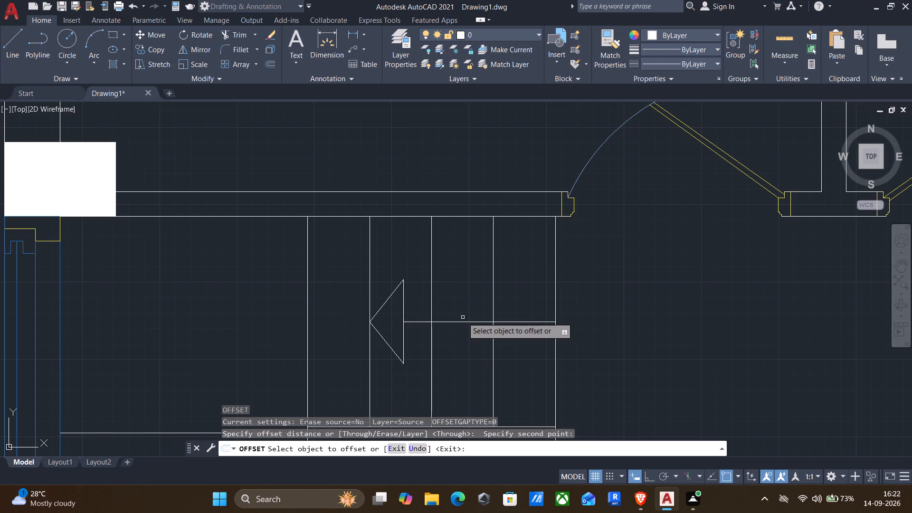
{"action": "left_click", "coordinate": [455, 322]}
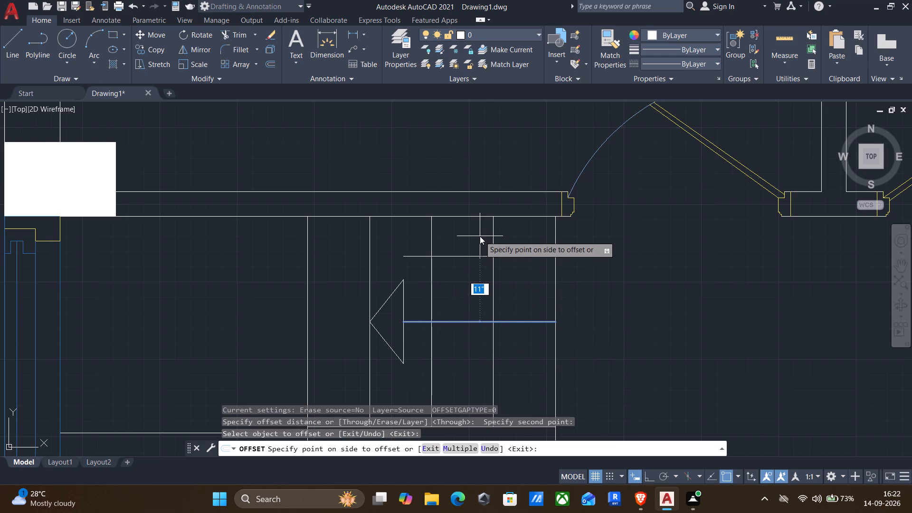
{"action": "type", "text": "1\""}
{"action": "key", "text": "Return"}
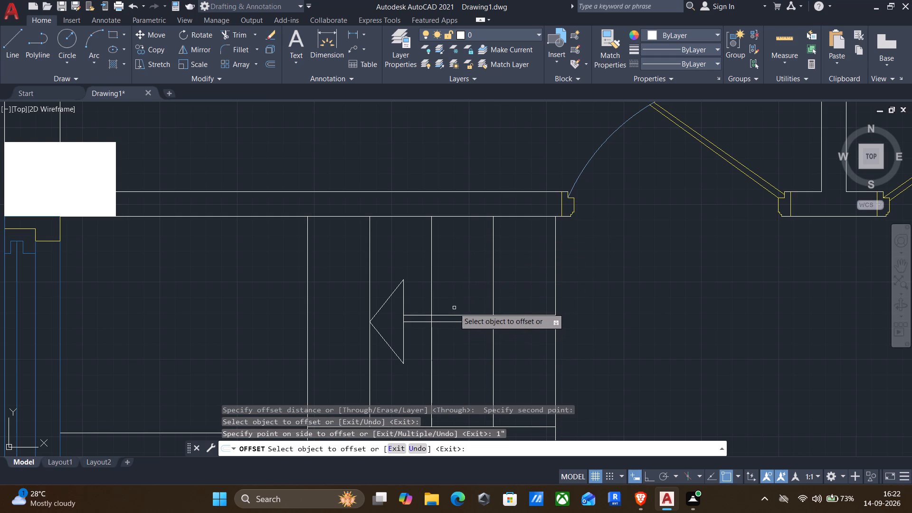
{"action": "key", "text": "Escape"}
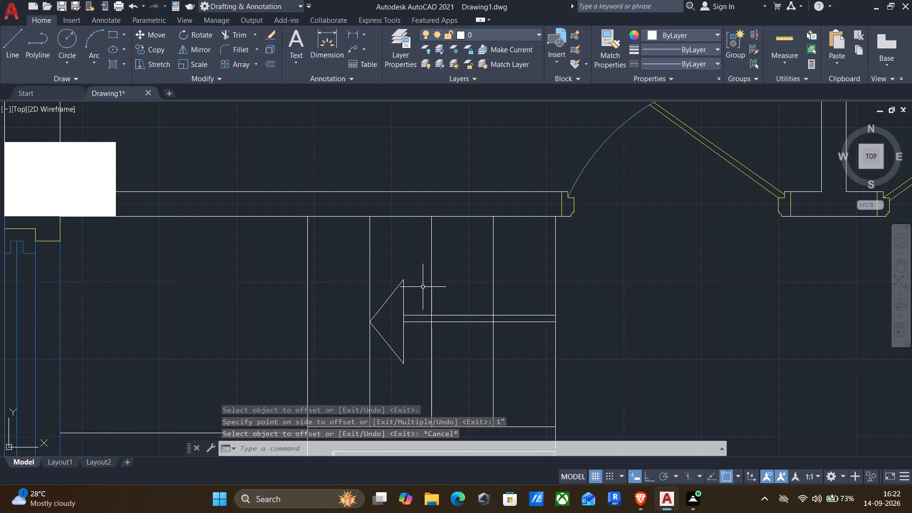
Mirror the whole direction arrow about the upper flight's vertical open edge, keeping the source objects.
{"action": "left_click", "coordinate": [340, 260]}
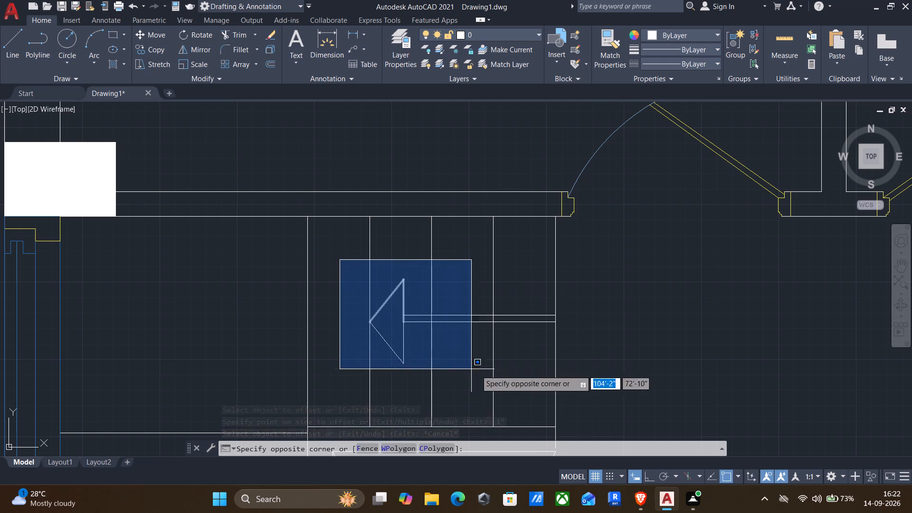
{"action": "left_click", "coordinate": [583, 380]}
{"action": "type", "text": "mi"}
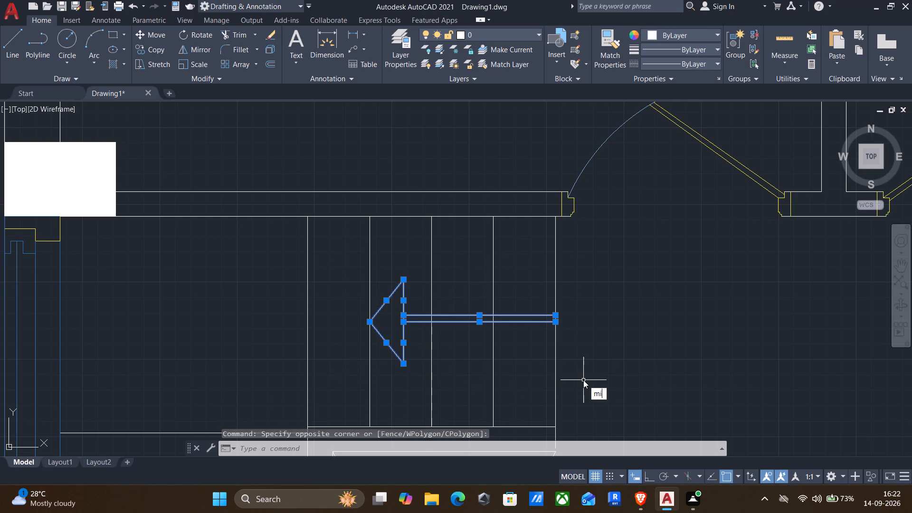
{"action": "key", "text": "Return"}
{"action": "left_click", "coordinate": [556, 217]}
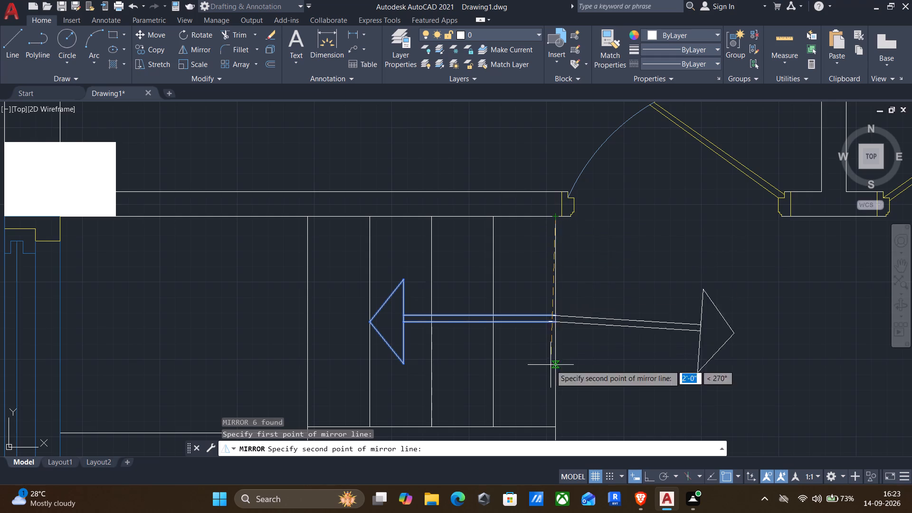
{"action": "key", "text": "F8"}
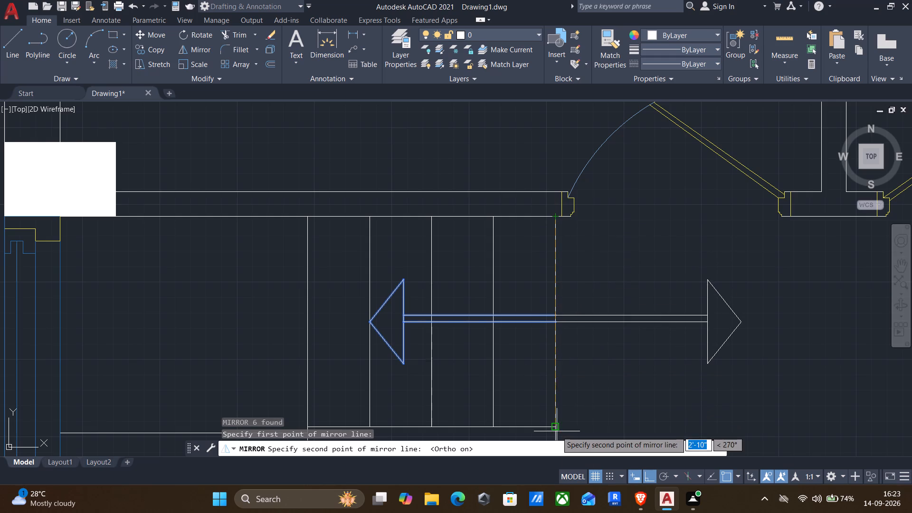
{"action": "left_click", "coordinate": [557, 431]}
{"action": "key", "text": "Return"}
Move the mirrored arrow onto the lower flight, placing its shaft end on the flight's inner edge line with Ortho off.
{"action": "left_click", "coordinate": [757, 409]}
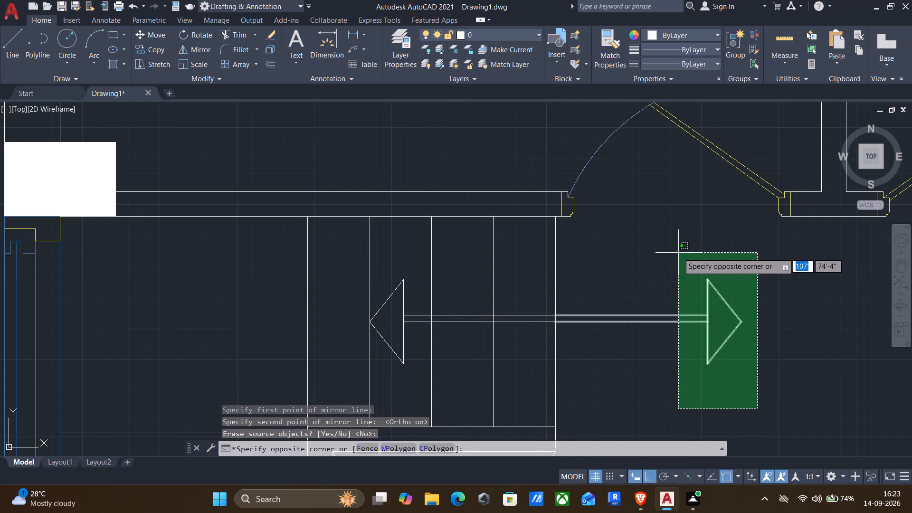
{"action": "left_click", "coordinate": [677, 252]}
{"action": "key", "text": "m"}
{"action": "key", "text": "Return"}
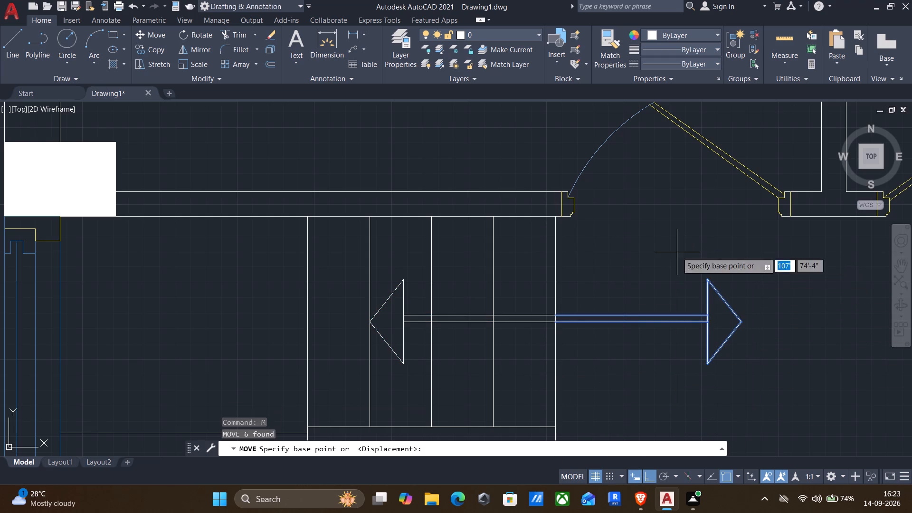
{"action": "left_click", "coordinate": [554, 319]}
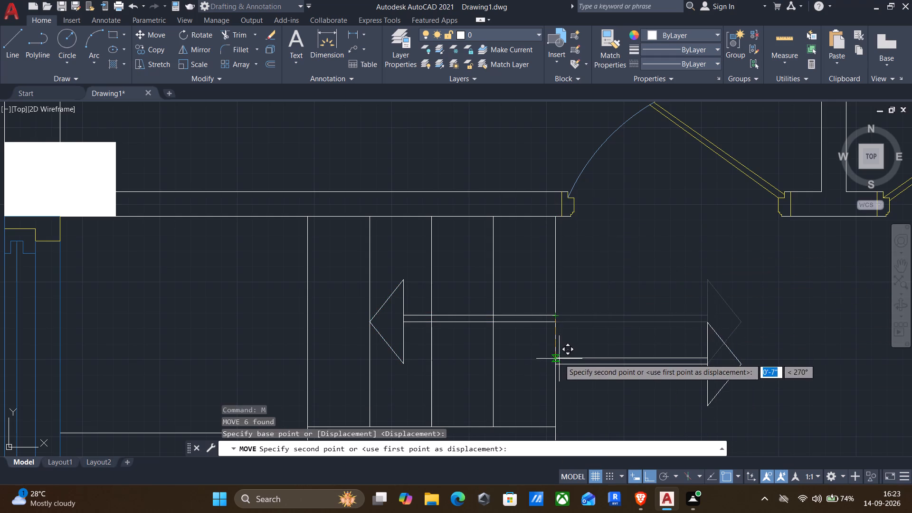
{"action": "key", "text": "F8"}
{"action": "middle_click_drag", "start_coordinate": [563, 387], "coordinate": [643, 221]}
{"action": "scroll", "coordinate": [637, 231], "scroll_direction": "down", "scroll_amount": 2}
{"action": "middle_click_drag", "start_coordinate": [584, 306], "coordinate": [656, 72]}
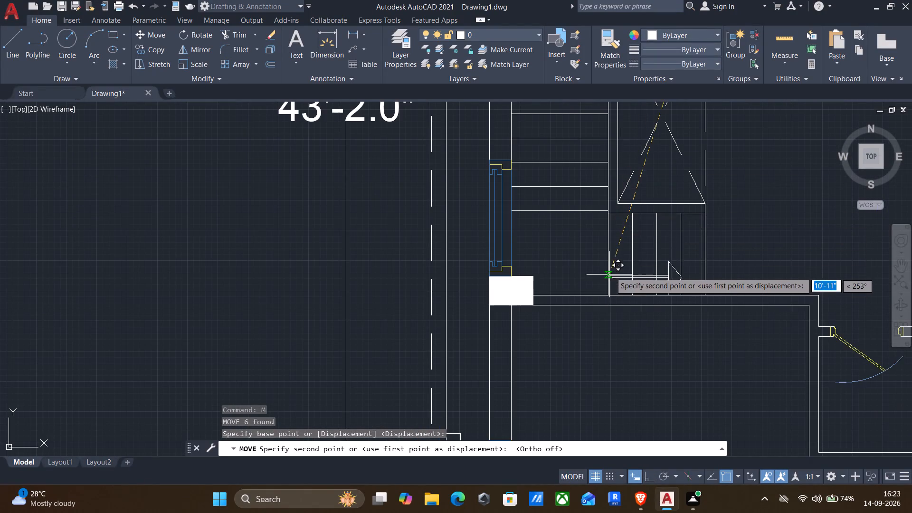
{"action": "scroll", "coordinate": [613, 267], "scroll_direction": "up", "scroll_amount": 1}
{"action": "left_click", "coordinate": [604, 252]}
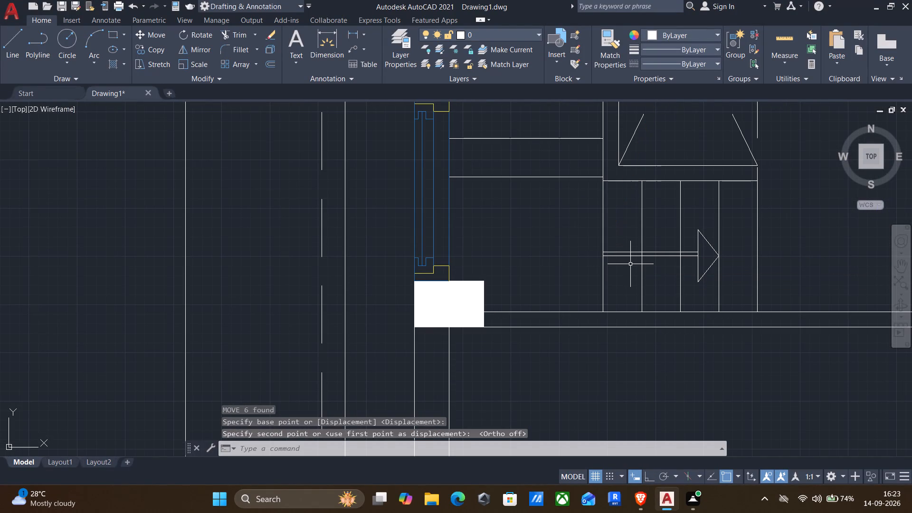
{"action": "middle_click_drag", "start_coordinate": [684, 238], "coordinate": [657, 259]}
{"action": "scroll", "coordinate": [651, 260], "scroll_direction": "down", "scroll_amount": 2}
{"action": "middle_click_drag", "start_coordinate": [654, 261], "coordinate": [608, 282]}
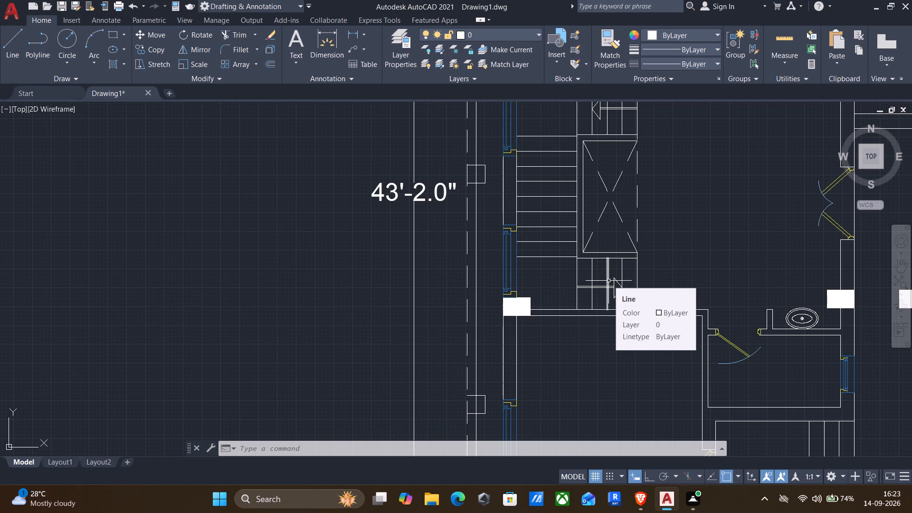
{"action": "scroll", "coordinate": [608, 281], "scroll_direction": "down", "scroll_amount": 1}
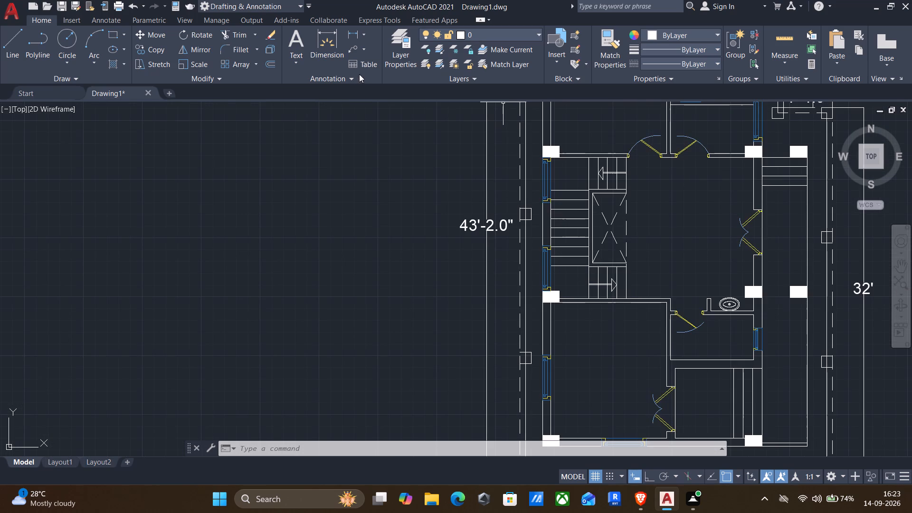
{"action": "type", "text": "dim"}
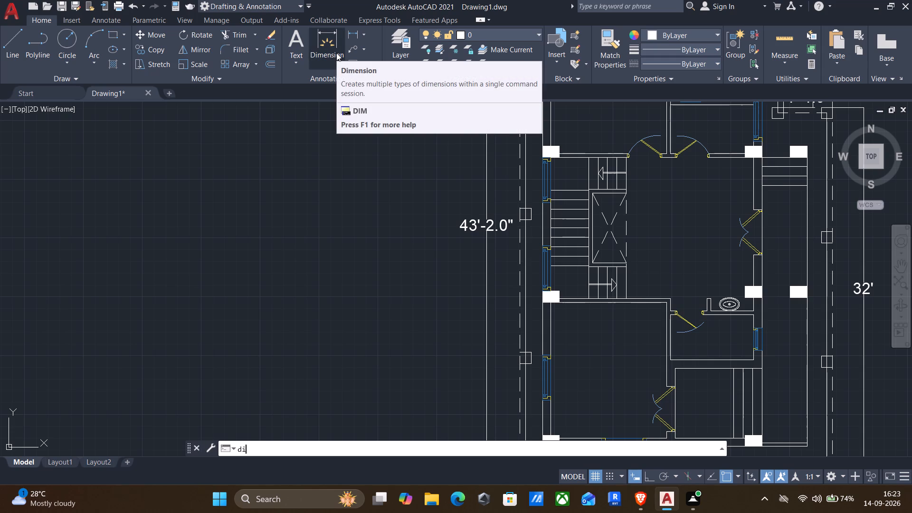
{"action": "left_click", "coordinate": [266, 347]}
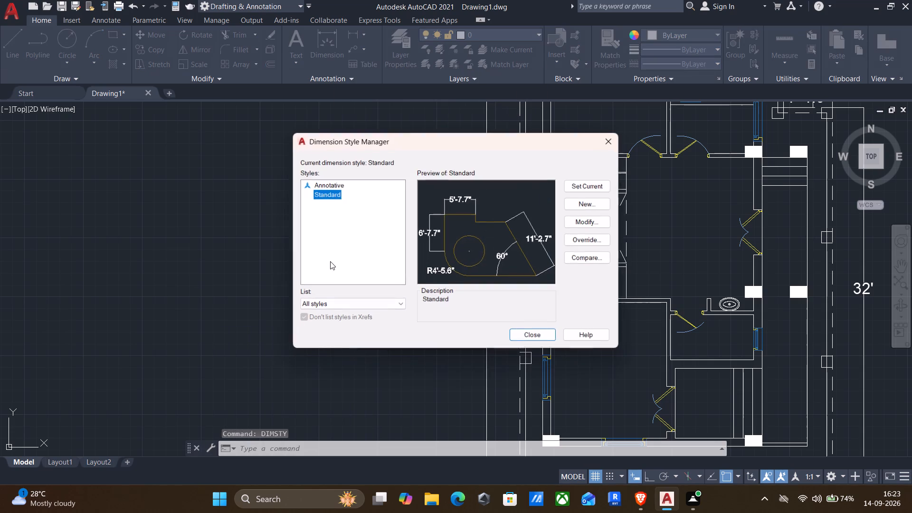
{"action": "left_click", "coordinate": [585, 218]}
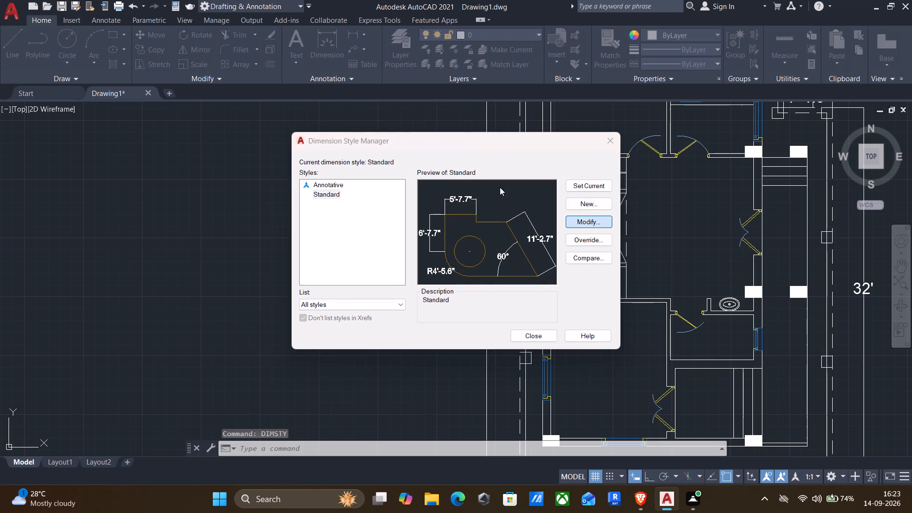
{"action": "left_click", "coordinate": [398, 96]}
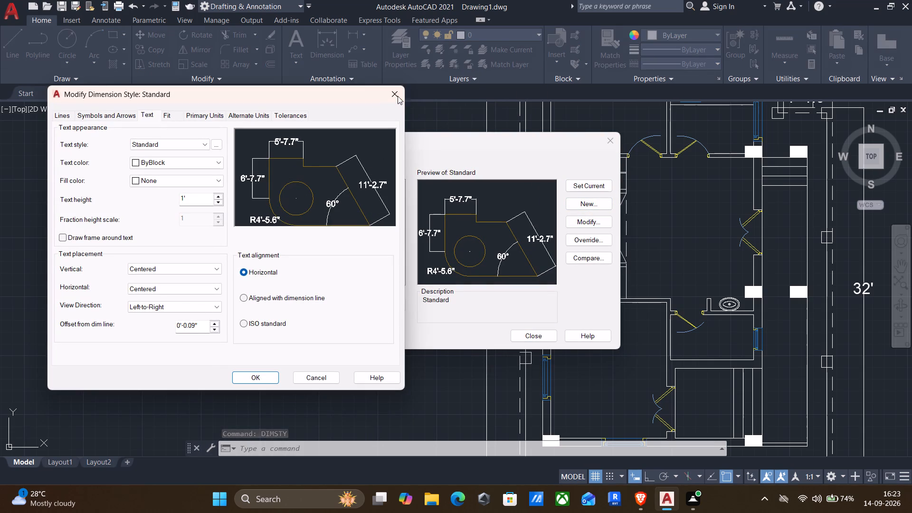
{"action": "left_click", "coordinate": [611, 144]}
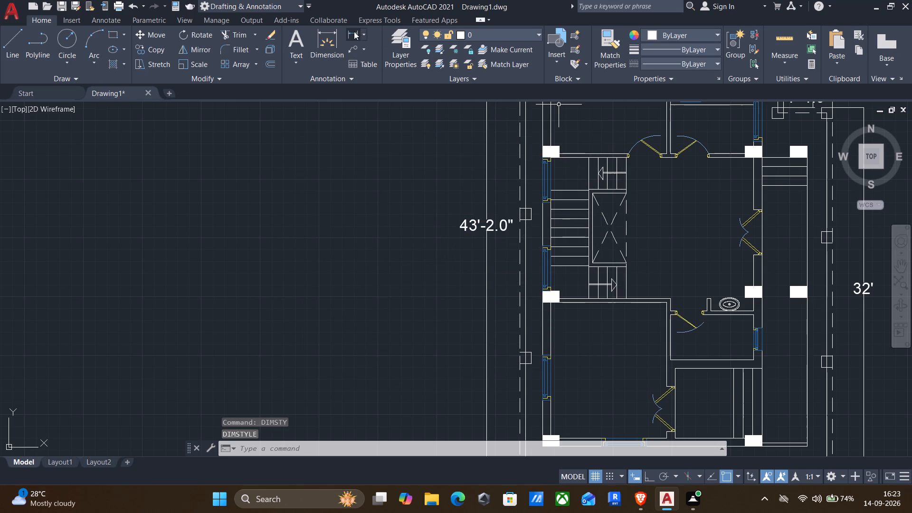
Add a vertical linear dimension to the first exterior step, just below the columns outside the kitchen corner.
{"action": "left_click", "coordinate": [354, 31]}
{"action": "scroll", "coordinate": [489, 194], "scroll_direction": "down", "scroll_amount": 1}
{"action": "scroll", "coordinate": [676, 180], "scroll_direction": "up", "scroll_amount": 3}
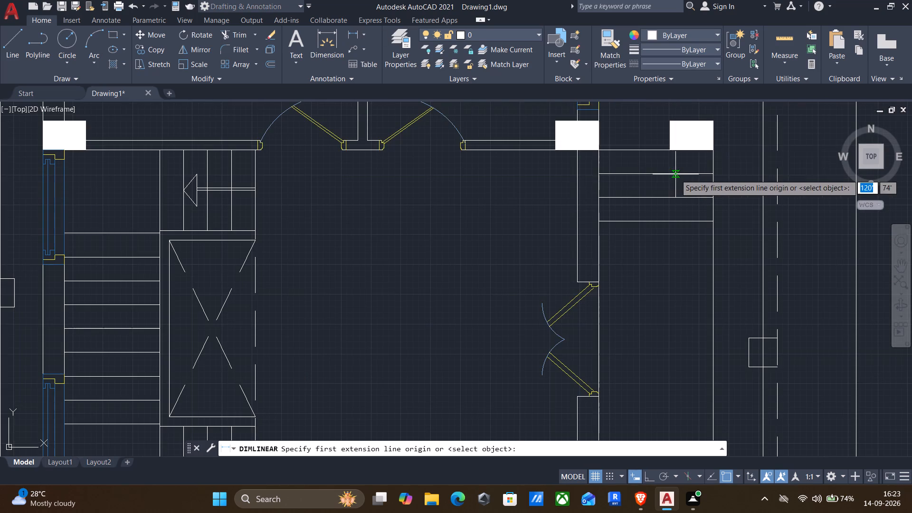
{"action": "scroll", "coordinate": [601, 162], "scroll_direction": "up", "scroll_amount": 4}
{"action": "middle_click_drag", "start_coordinate": [583, 168], "coordinate": [572, 223]}
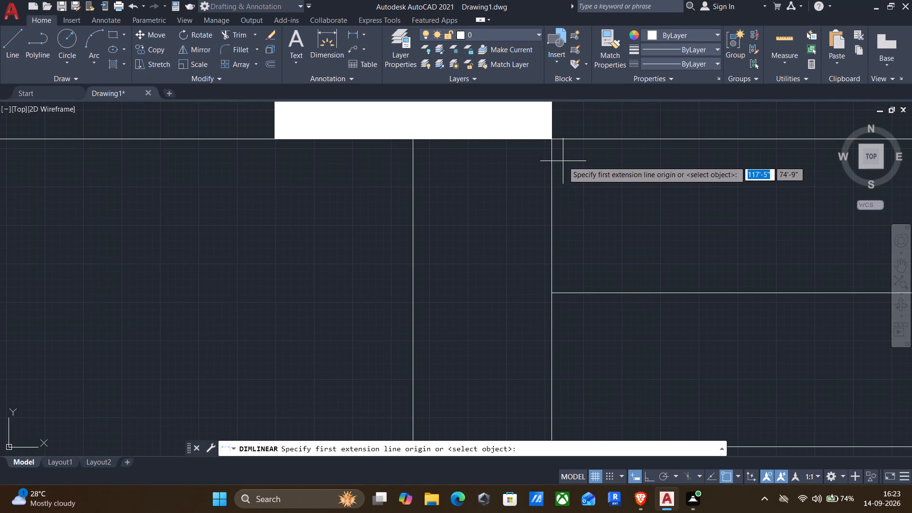
{"action": "left_click", "coordinate": [551, 142]}
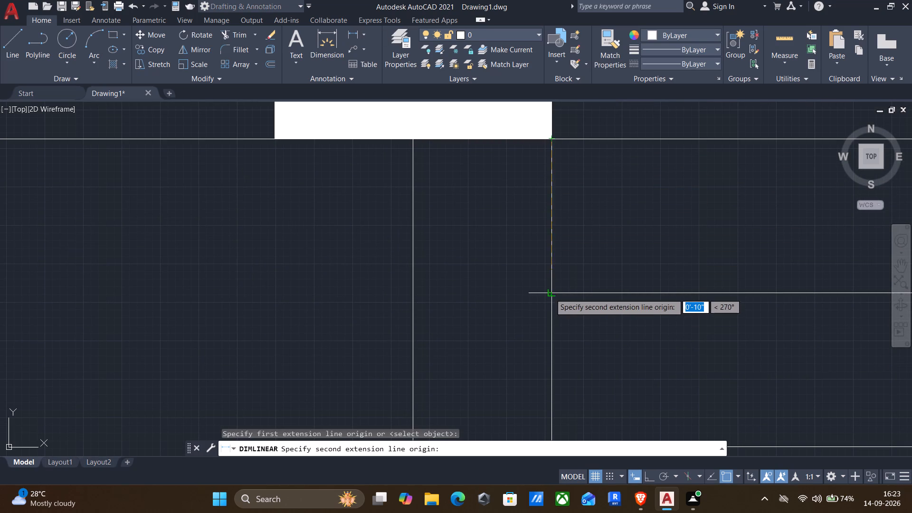
{"action": "left_click_drag", "start_coordinate": [550, 296], "coordinate": [550, 307]}
{"action": "scroll", "coordinate": [576, 297], "scroll_direction": "down", "scroll_amount": 5}
{"action": "scroll", "coordinate": [636, 289], "scroll_direction": "down", "scroll_amount": 2}
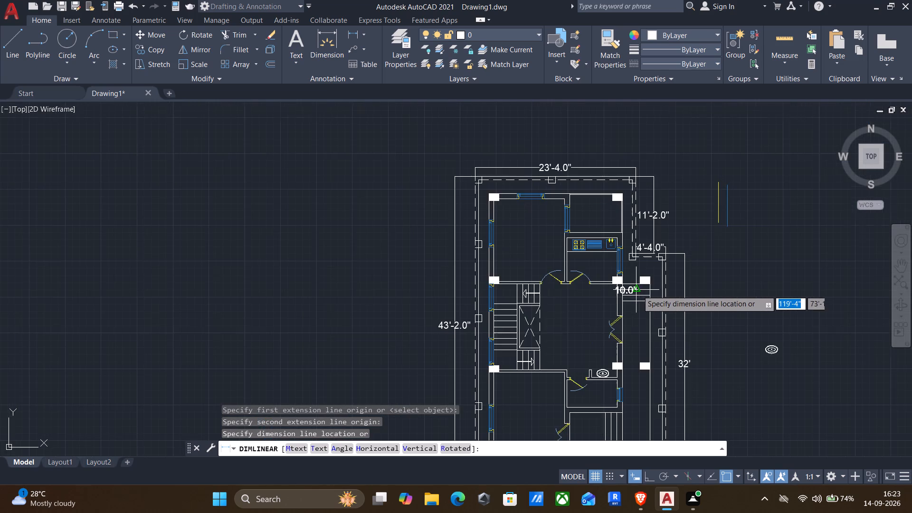
{"action": "scroll", "coordinate": [641, 292], "scroll_direction": "up", "scroll_amount": 4}
{"action": "scroll", "coordinate": [623, 289], "scroll_direction": "down", "scroll_amount": 2}
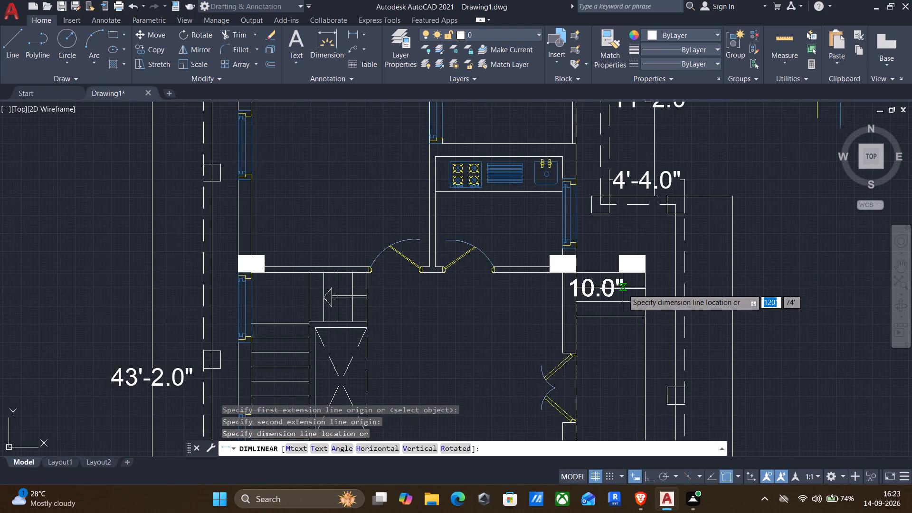
{"action": "middle_click_drag", "start_coordinate": [615, 292], "coordinate": [614, 362]}
{"action": "scroll", "coordinate": [616, 352], "scroll_direction": "up", "scroll_amount": 1}
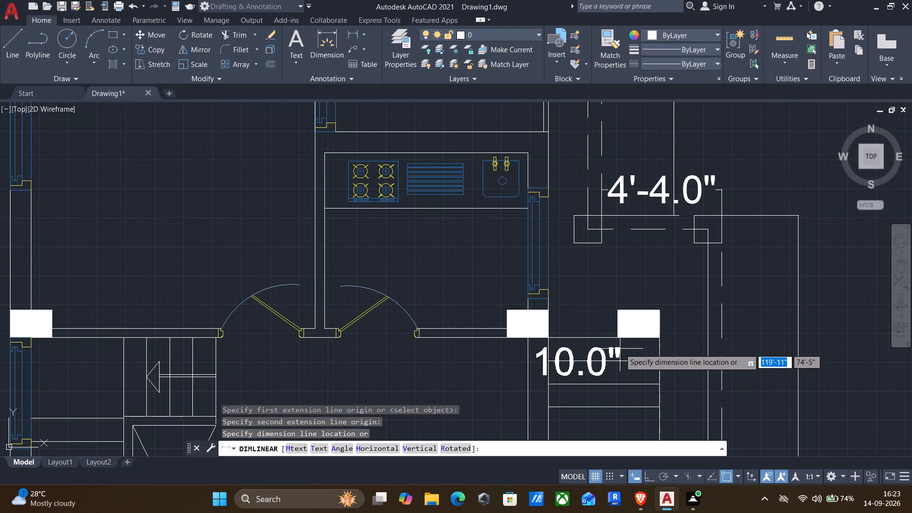
{"action": "left_click", "coordinate": [620, 349]}
Add a vertical linear dimension to the second exterior step, placed just below the first step's dimension.
{"action": "middle_click_drag", "start_coordinate": [585, 355], "coordinate": [606, 285]}
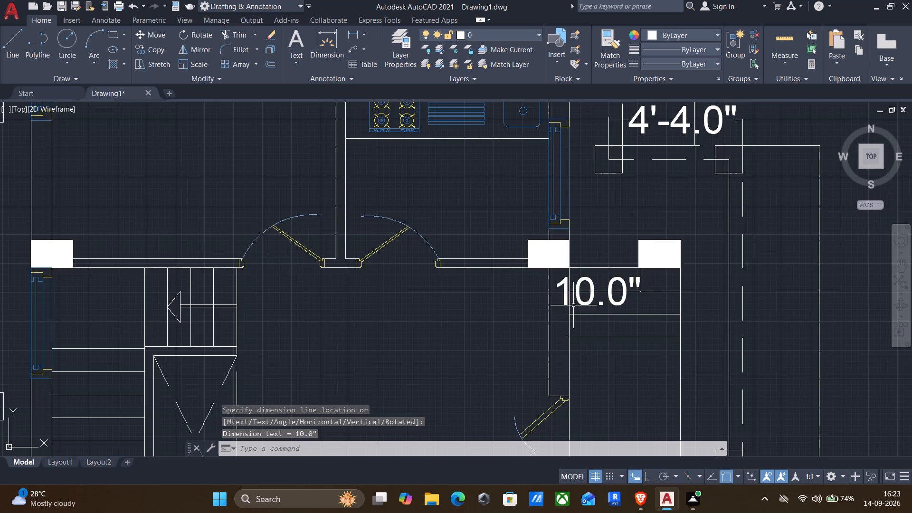
{"action": "scroll", "coordinate": [573, 306], "scroll_direction": "up", "scroll_amount": 3}
{"action": "key", "text": "Return"}
{"action": "left_click", "coordinate": [550, 249]}
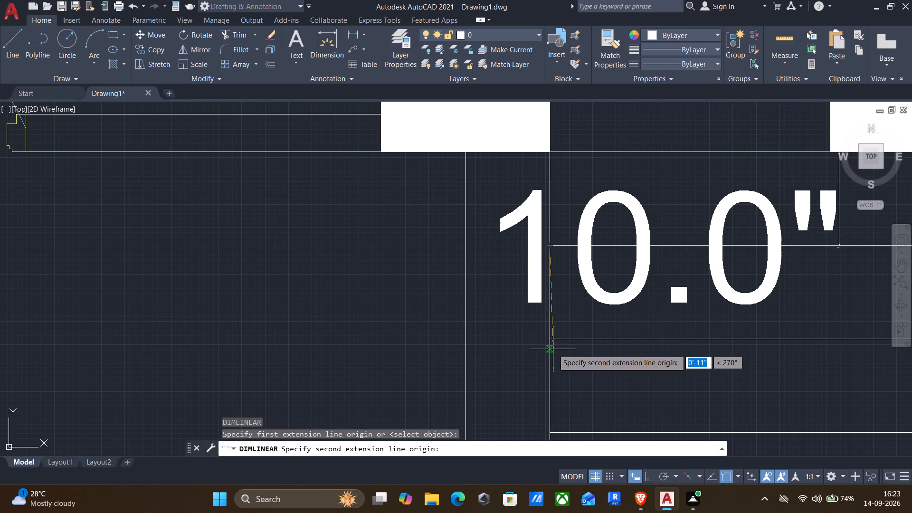
{"action": "left_click", "coordinate": [549, 338]}
{"action": "scroll", "coordinate": [617, 337], "scroll_direction": "down", "scroll_amount": 2}
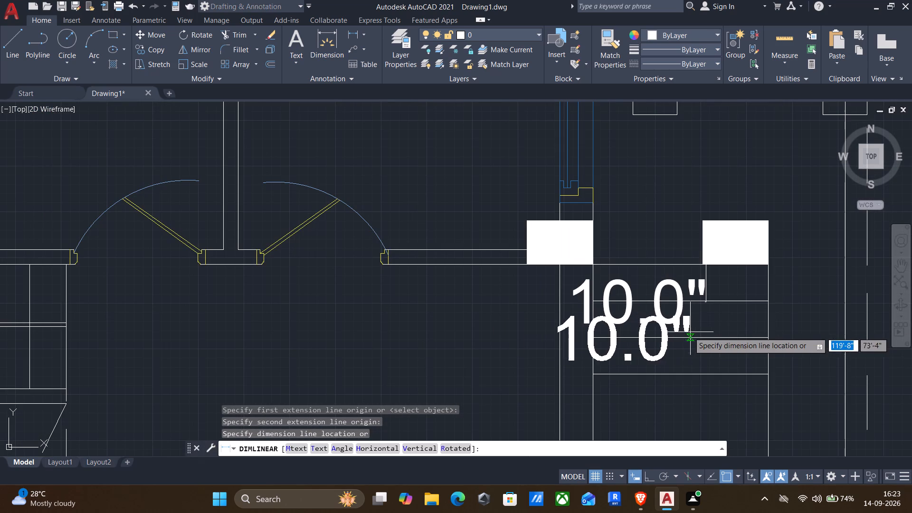
{"action": "left_click", "coordinate": [703, 332]}
Add a vertical linear dimension to the third exterior step, with its dimension line slightly inside the wall face.
{"action": "key", "text": "Return"}
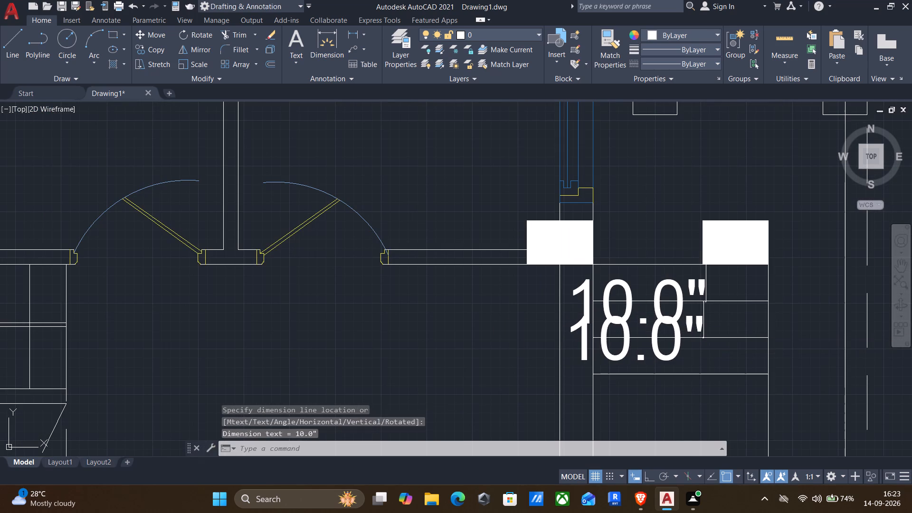
{"action": "left_click", "coordinate": [595, 376]}
{"action": "left_click", "coordinate": [593, 341]}
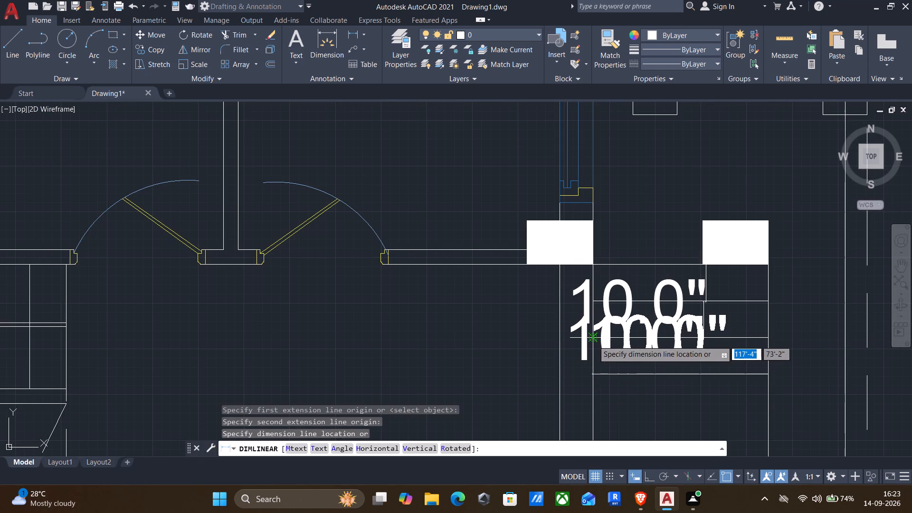
{"action": "left_click", "coordinate": [579, 376]}
{"action": "scroll", "coordinate": [623, 334], "scroll_direction": "down", "scroll_amount": 1}
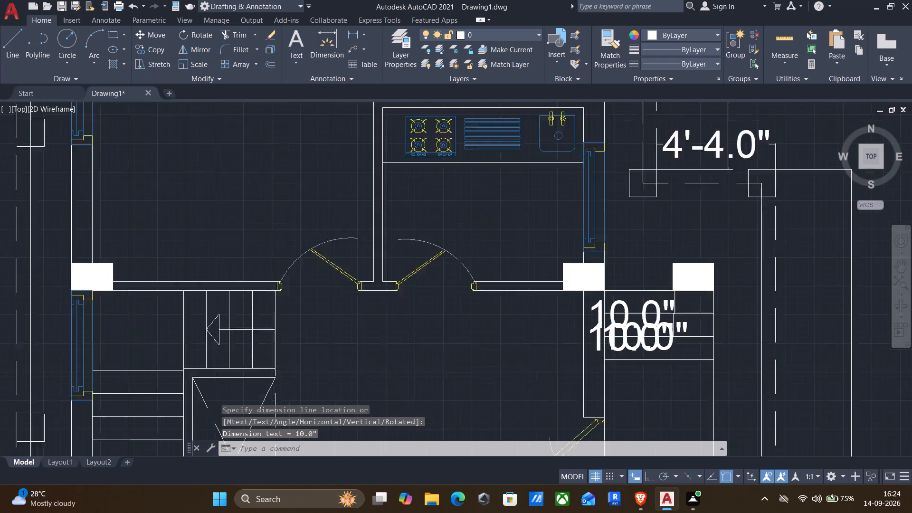
{"action": "scroll", "coordinate": [623, 335], "scroll_direction": "down", "scroll_amount": 2}
{"action": "middle_click_drag", "start_coordinate": [586, 374], "coordinate": [596, 332]}
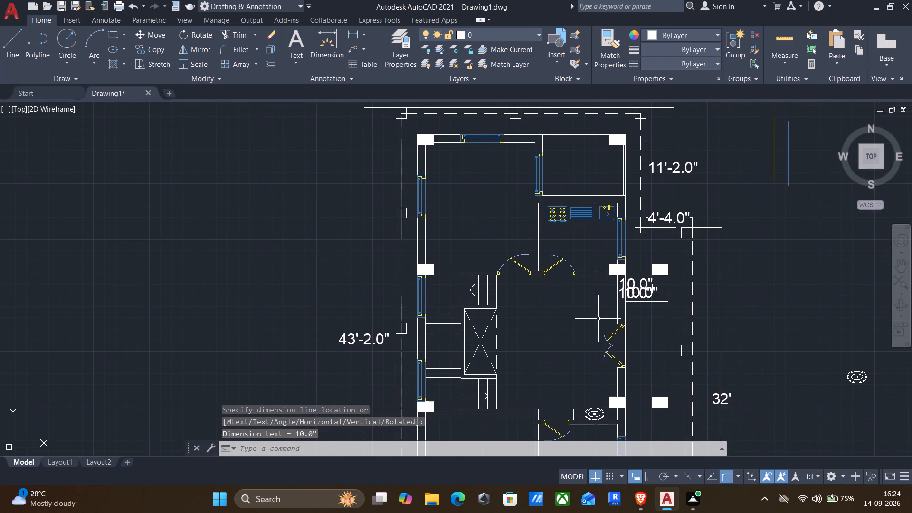
{"action": "scroll", "coordinate": [598, 319], "scroll_direction": "down", "scroll_amount": 1}
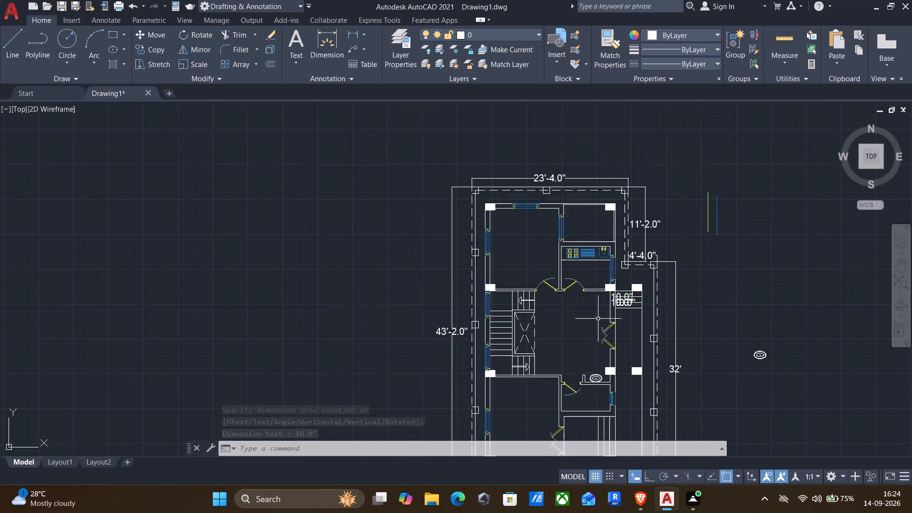
Add a horizontal linear dimension to the lower entrance steps' tread nearest the double door, with its line just above the picked points.
{"action": "scroll", "coordinate": [598, 319], "scroll_direction": "down", "scroll_amount": 2}
{"action": "middle_click_drag", "start_coordinate": [581, 359], "coordinate": [590, 332]}
{"action": "scroll", "coordinate": [593, 336], "scroll_direction": "up", "scroll_amount": 6}
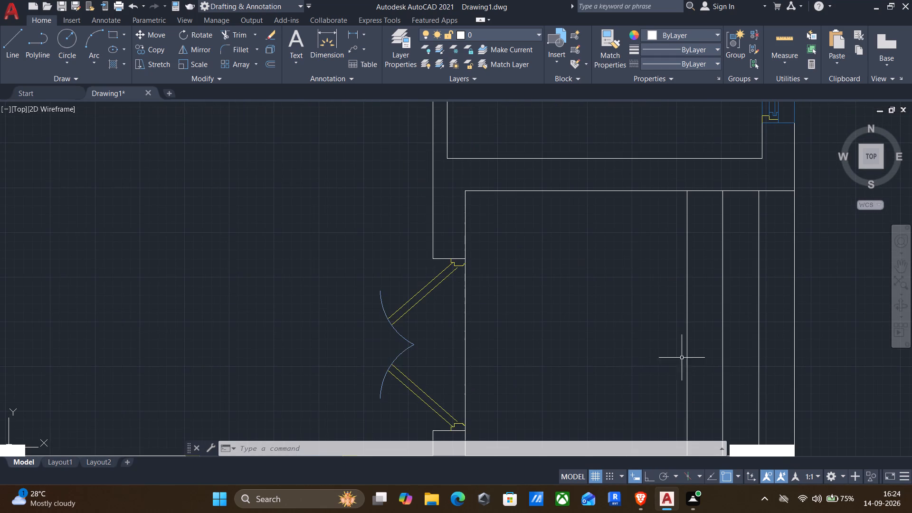
{"action": "middle_click_drag", "start_coordinate": [686, 351], "coordinate": [679, 333]}
{"action": "key", "text": "Return"}
{"action": "left_click", "coordinate": [680, 353]}
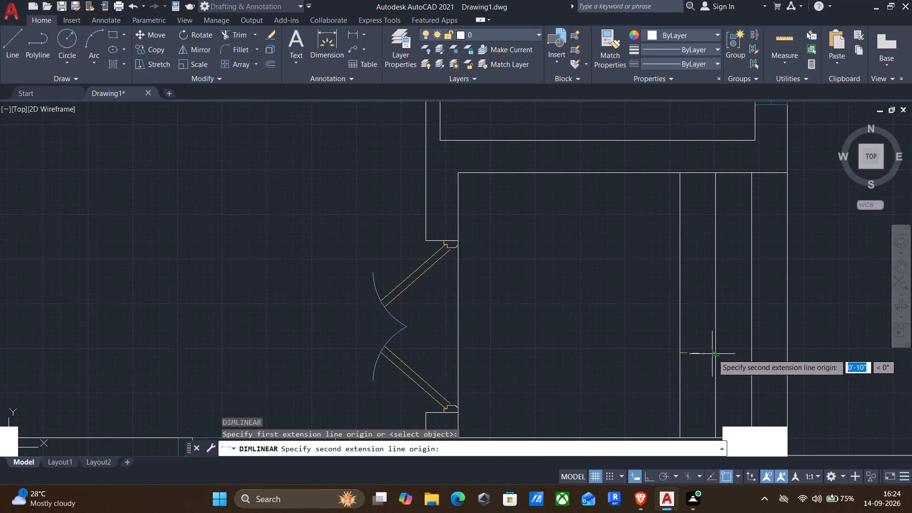
{"action": "left_click", "coordinate": [715, 354]}
{"action": "left_click", "coordinate": [708, 338]}
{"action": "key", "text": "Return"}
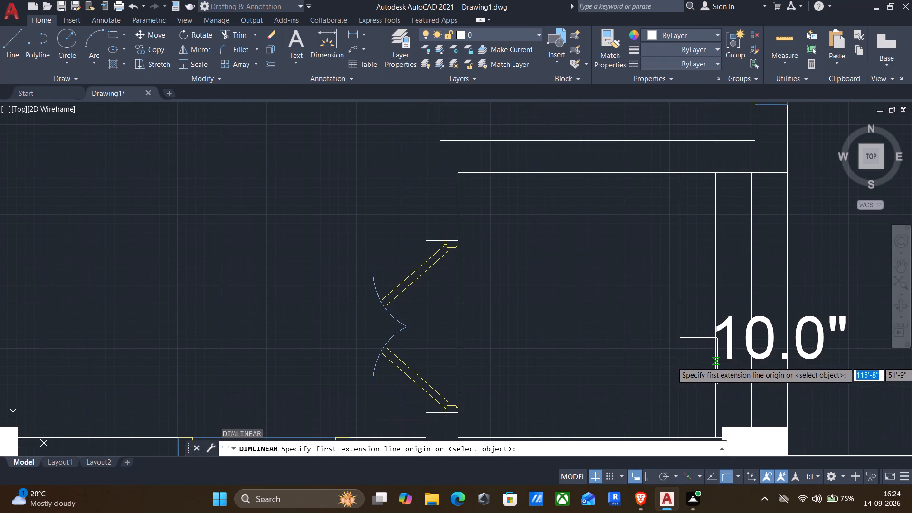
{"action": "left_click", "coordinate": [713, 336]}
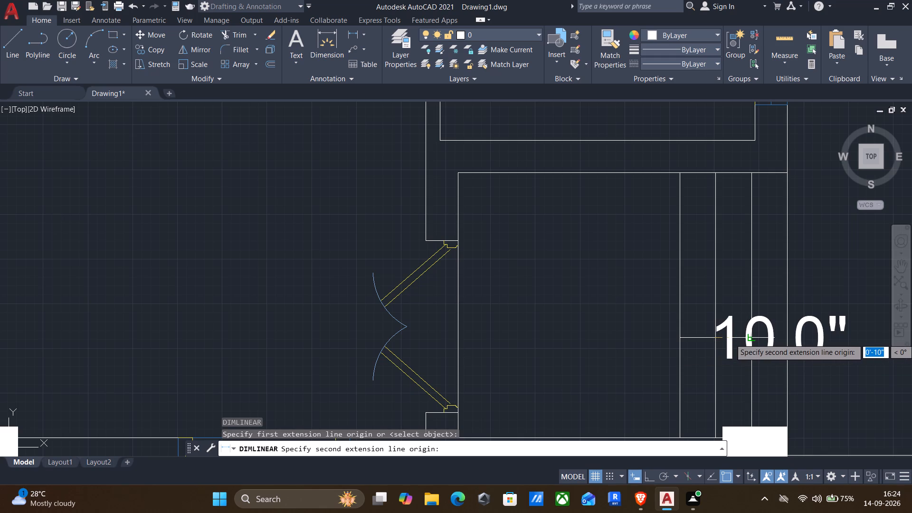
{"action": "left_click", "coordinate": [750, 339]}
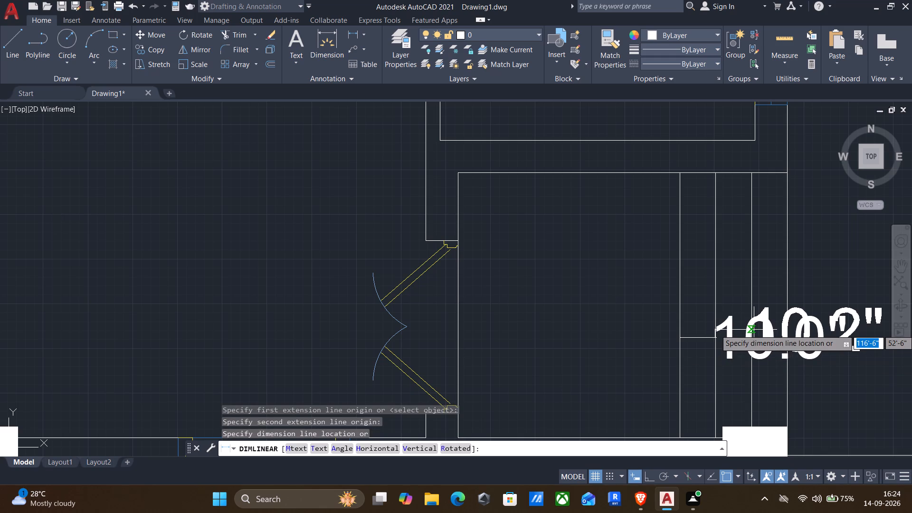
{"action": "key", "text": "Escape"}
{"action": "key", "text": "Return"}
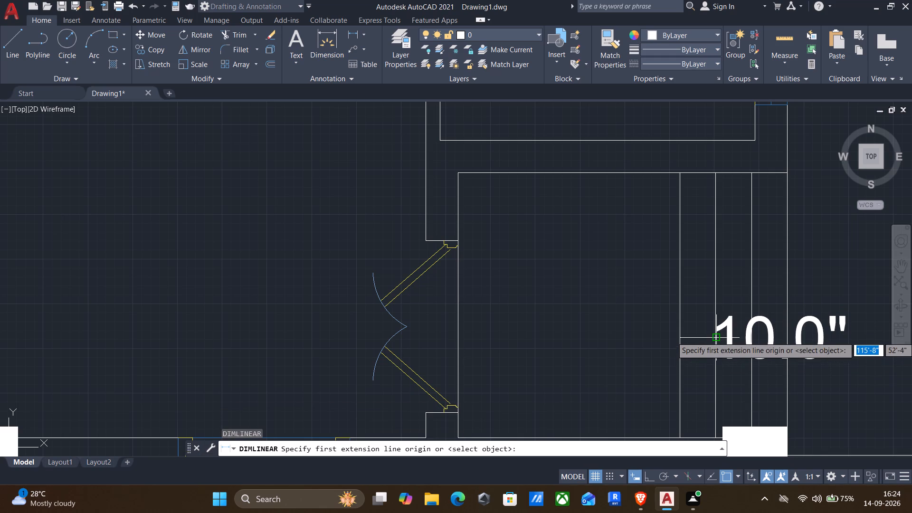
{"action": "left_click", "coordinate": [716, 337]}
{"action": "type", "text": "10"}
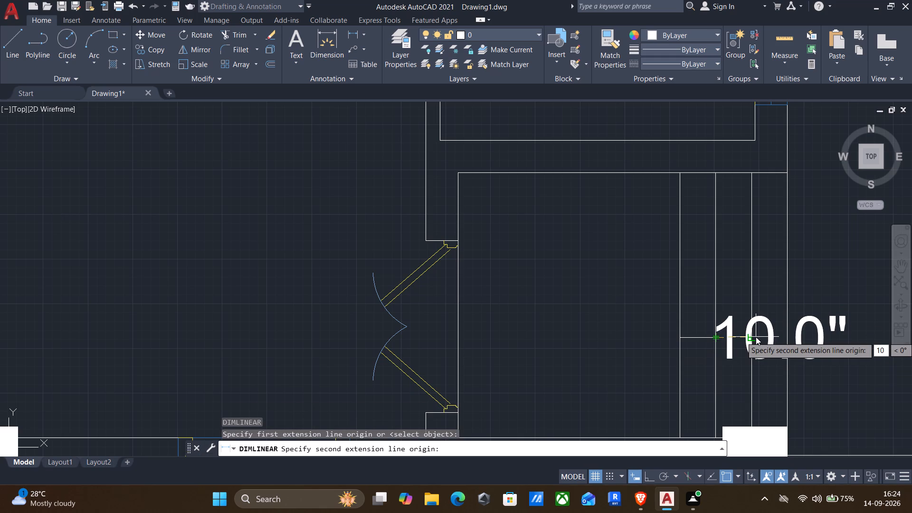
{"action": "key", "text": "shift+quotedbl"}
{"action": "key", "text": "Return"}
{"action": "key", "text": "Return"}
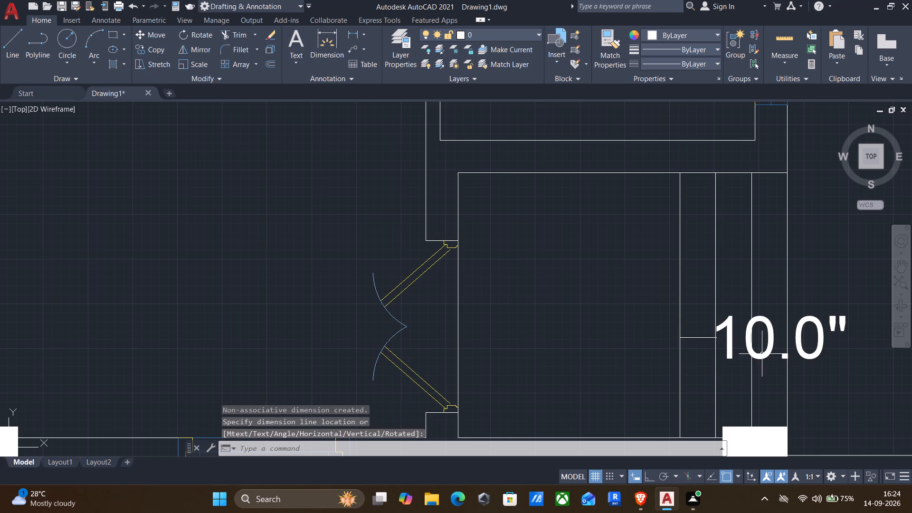
Add a 10" horizontal linear dimension to the middle tread of the lower entrance steps, with Ortho on, in line with the first dimension.
{"action": "middle_click_drag", "start_coordinate": [759, 360], "coordinate": [691, 413]}
{"action": "key", "text": "Return"}
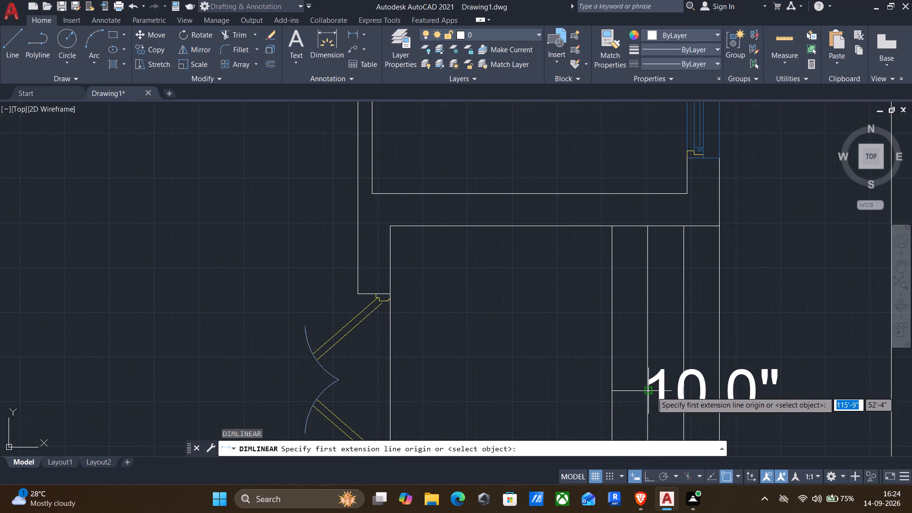
{"action": "left_click", "coordinate": [647, 391]}
{"action": "key", "text": "F8"}
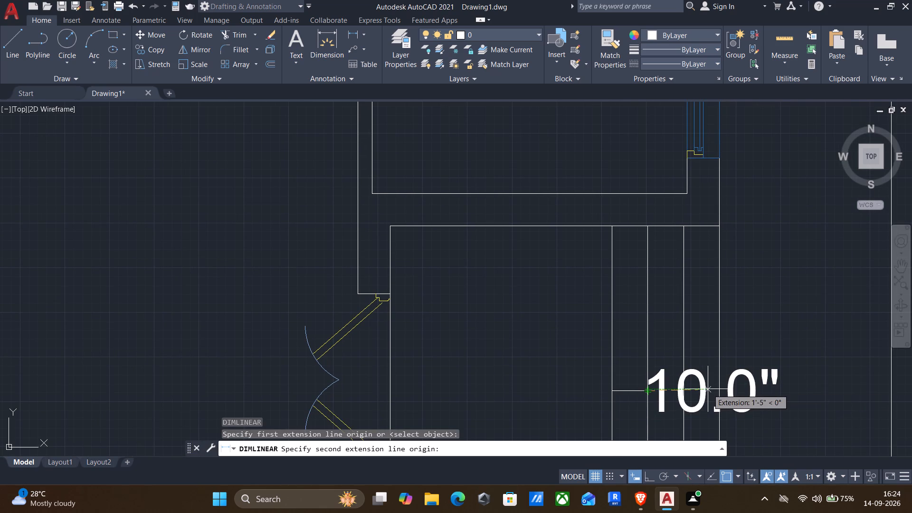
{"action": "type", "text": "10\""}
{"action": "key", "text": "Return"}
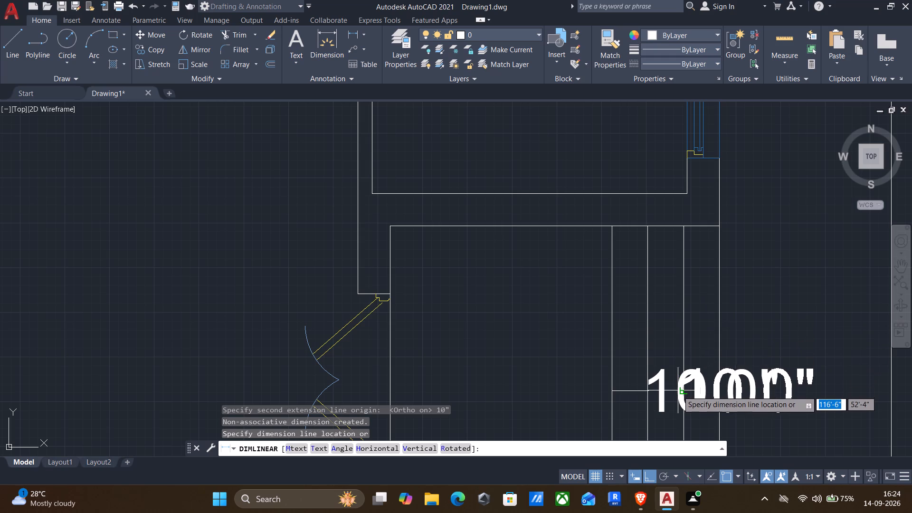
{"action": "left_click", "coordinate": [678, 394]}
Add a 10" horizontal linear dimension to the outermost tread of the lower entrance steps, continuing the row of dimensions.
{"action": "key", "text": "Return"}
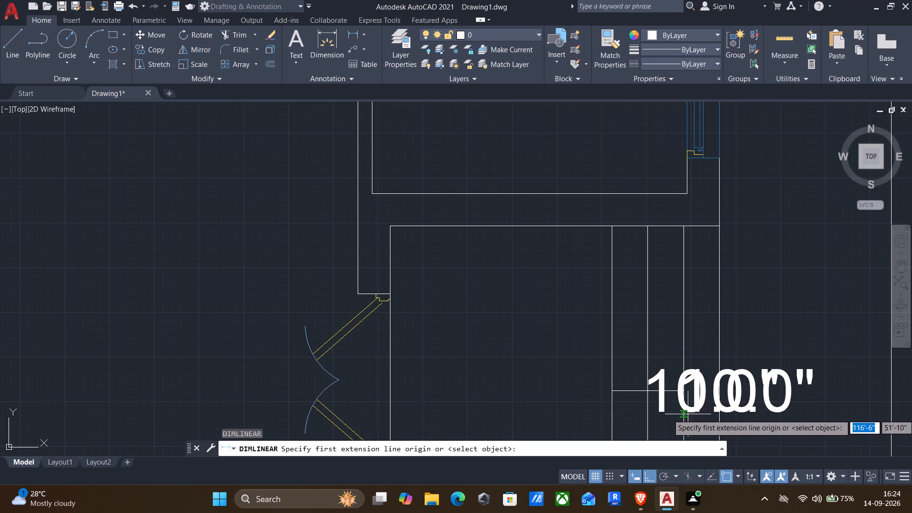
{"action": "left_click", "coordinate": [684, 392]}
{"action": "type", "text": "10\""}
{"action": "key", "text": "Return"}
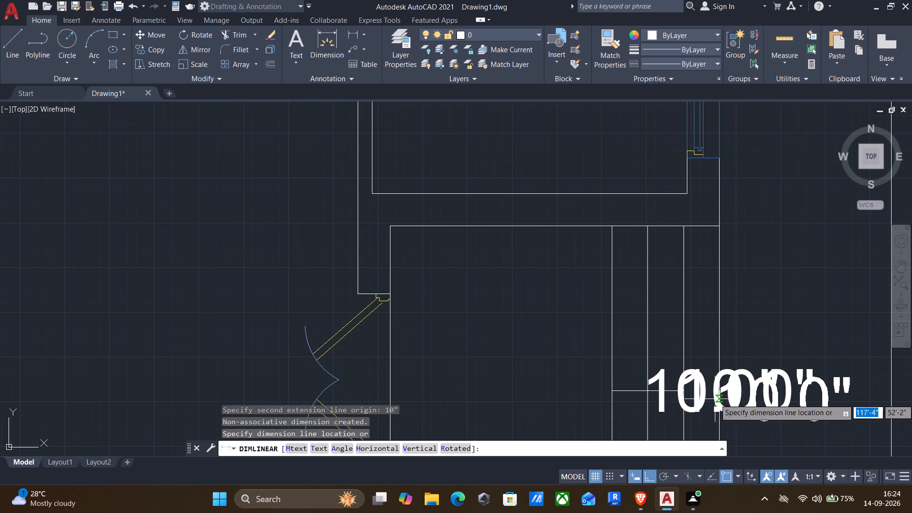
{"action": "left_click", "coordinate": [712, 395]}
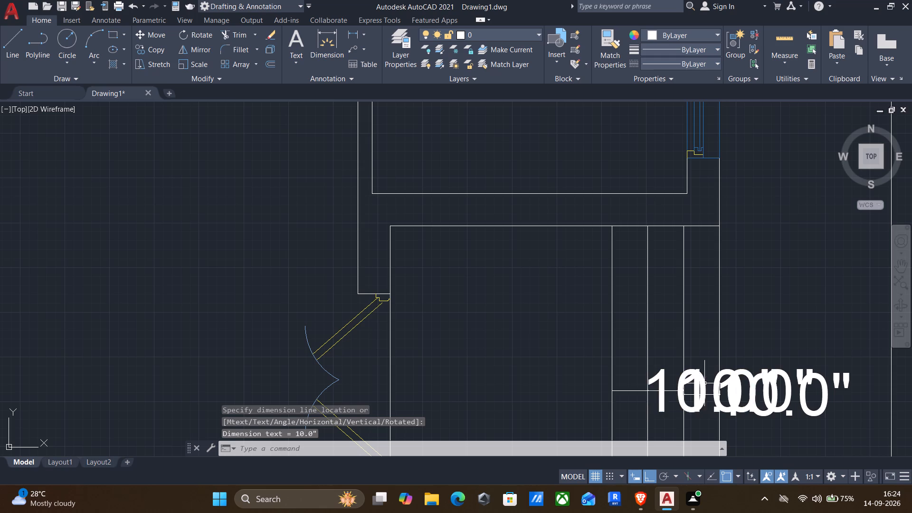
Select all six tread dimensions on the lower entrance steps and the steps near the kitchen, and open their properties.
{"action": "left_click", "coordinate": [771, 392]}
{"action": "scroll", "coordinate": [771, 392], "scroll_direction": "down", "scroll_amount": 2}
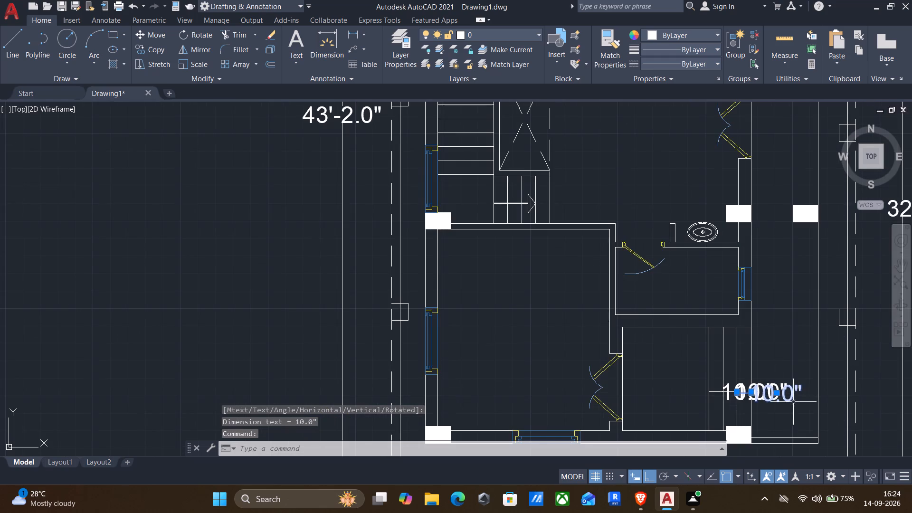
{"action": "left_click", "coordinate": [797, 408]}
{"action": "left_click", "coordinate": [767, 362]}
{"action": "scroll", "coordinate": [739, 378], "scroll_direction": "up", "scroll_amount": 2}
{"action": "scroll", "coordinate": [746, 332], "scroll_direction": "down", "scroll_amount": 3}
{"action": "middle_click_drag", "start_coordinate": [778, 202], "coordinate": [710, 384]}
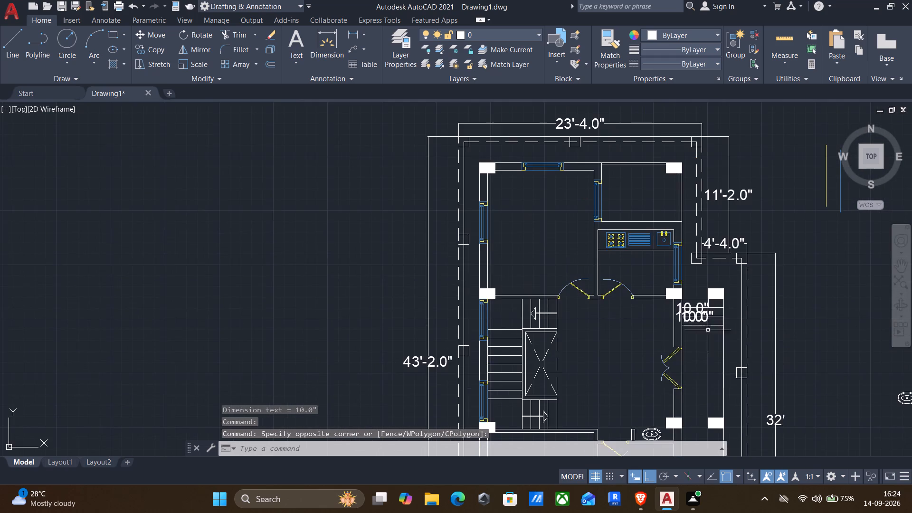
{"action": "scroll", "coordinate": [696, 303], "scroll_direction": "up", "scroll_amount": 3}
{"action": "left_click", "coordinate": [691, 307]}
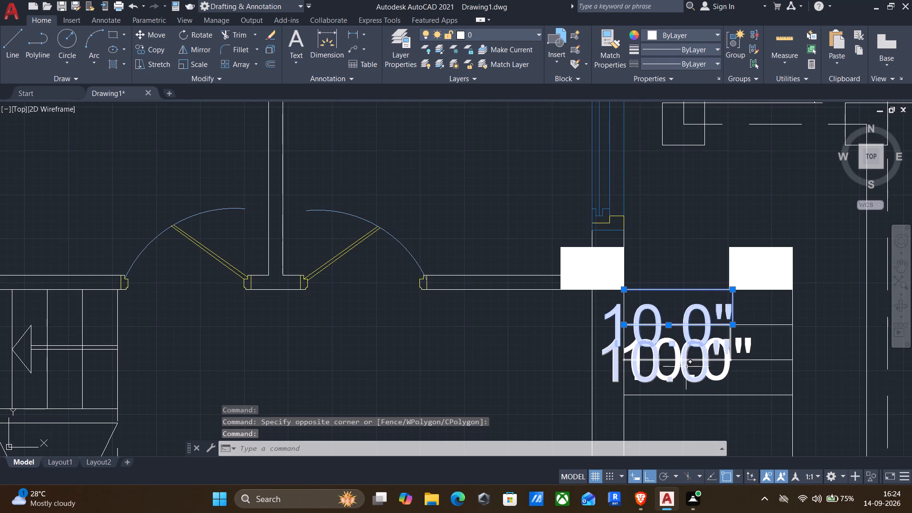
{"action": "left_click", "coordinate": [686, 367]}
{"action": "left_click", "coordinate": [672, 375]}
{"action": "scroll", "coordinate": [670, 378], "scroll_direction": "down", "scroll_amount": 2}
{"action": "middle_click_drag", "start_coordinate": [670, 393], "coordinate": [707, 282]}
{"action": "scroll", "coordinate": [710, 267], "scroll_direction": "down", "scroll_amount": 2}
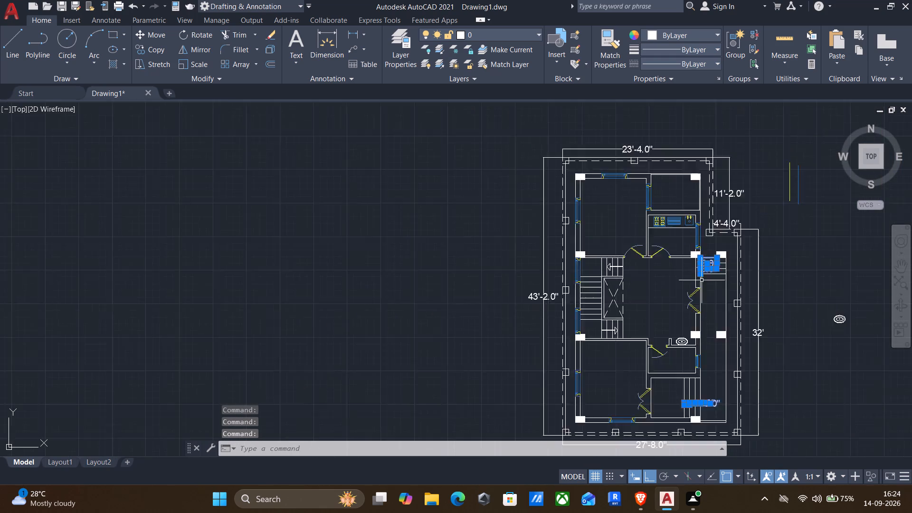
{"action": "scroll", "coordinate": [701, 282], "scroll_direction": "down", "scroll_amount": 1}
{"action": "right_click", "coordinate": [417, 305]}
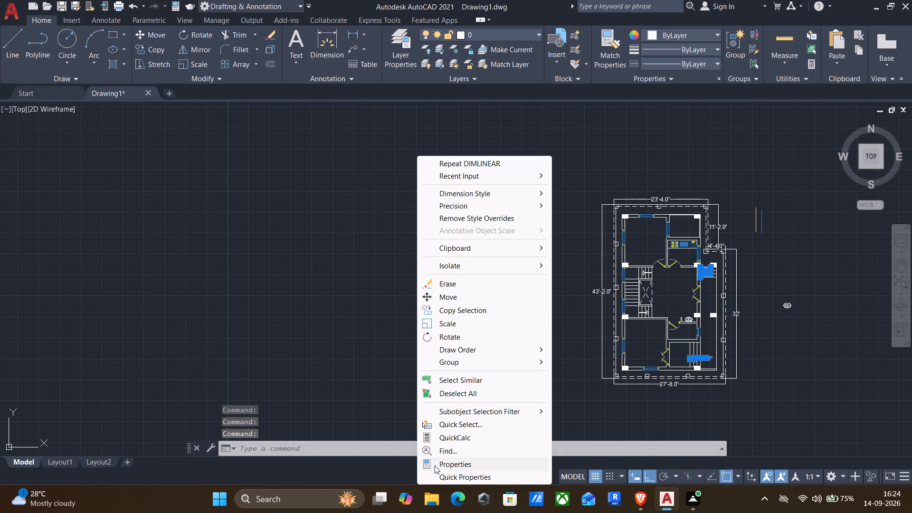
{"action": "left_click", "coordinate": [435, 465]}
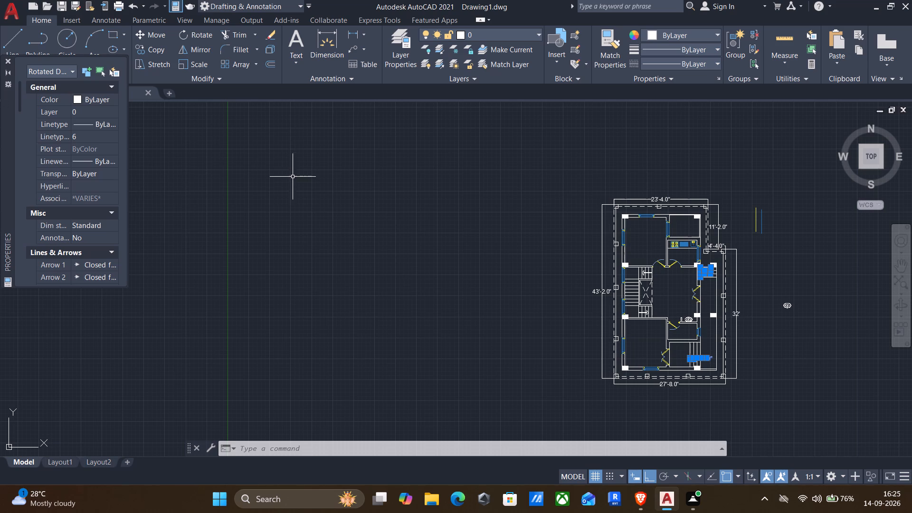
{"action": "right_click", "coordinate": [292, 239]}
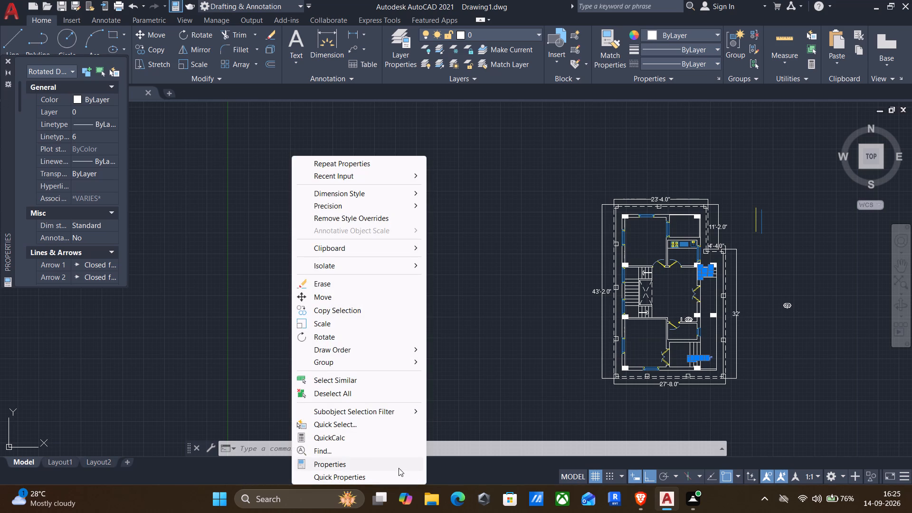
{"action": "left_click", "coordinate": [328, 469]}
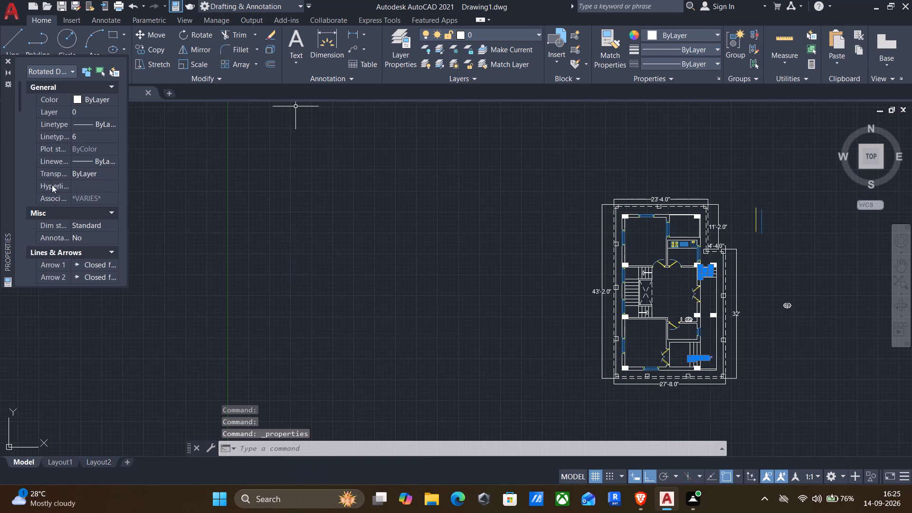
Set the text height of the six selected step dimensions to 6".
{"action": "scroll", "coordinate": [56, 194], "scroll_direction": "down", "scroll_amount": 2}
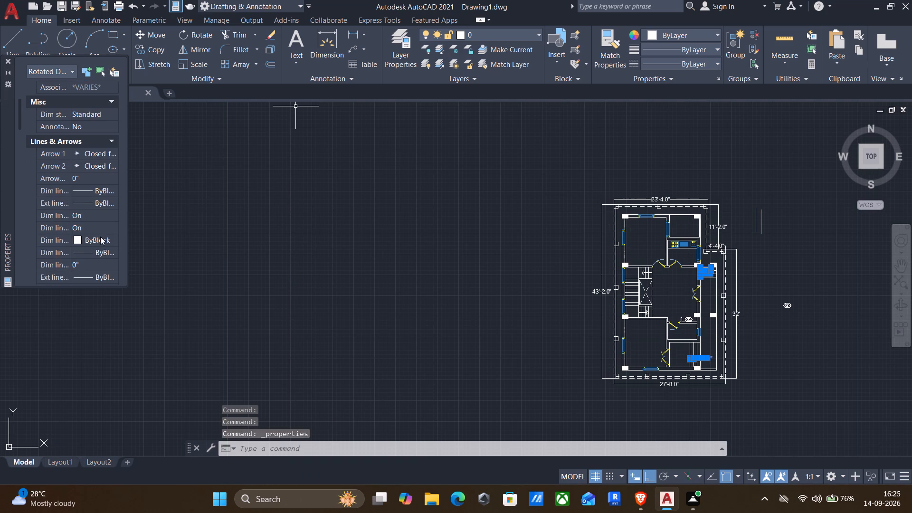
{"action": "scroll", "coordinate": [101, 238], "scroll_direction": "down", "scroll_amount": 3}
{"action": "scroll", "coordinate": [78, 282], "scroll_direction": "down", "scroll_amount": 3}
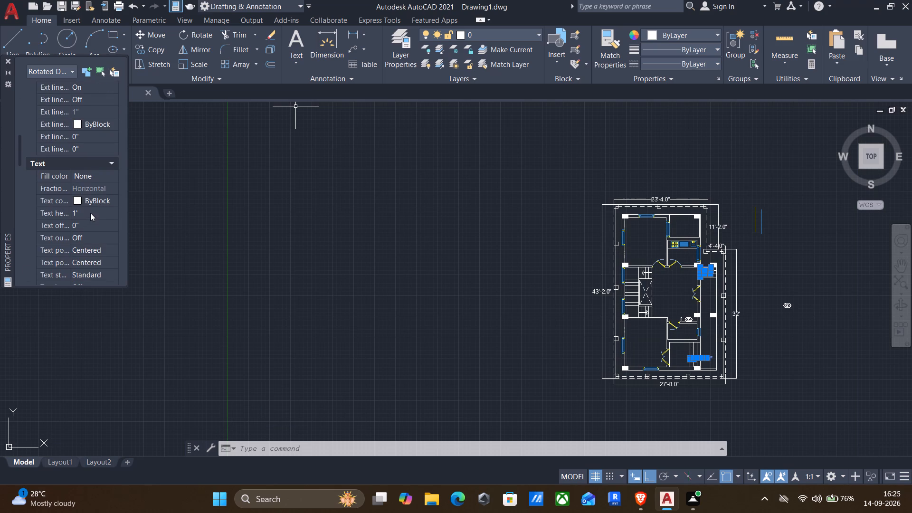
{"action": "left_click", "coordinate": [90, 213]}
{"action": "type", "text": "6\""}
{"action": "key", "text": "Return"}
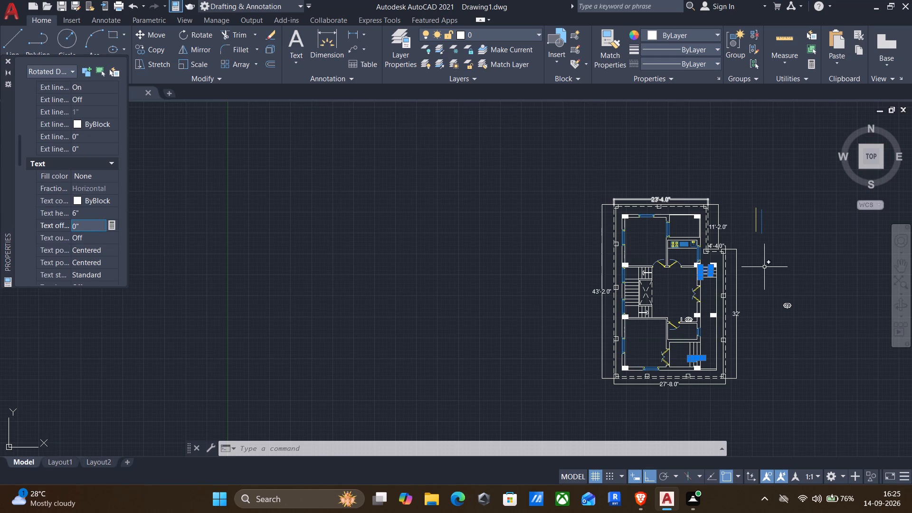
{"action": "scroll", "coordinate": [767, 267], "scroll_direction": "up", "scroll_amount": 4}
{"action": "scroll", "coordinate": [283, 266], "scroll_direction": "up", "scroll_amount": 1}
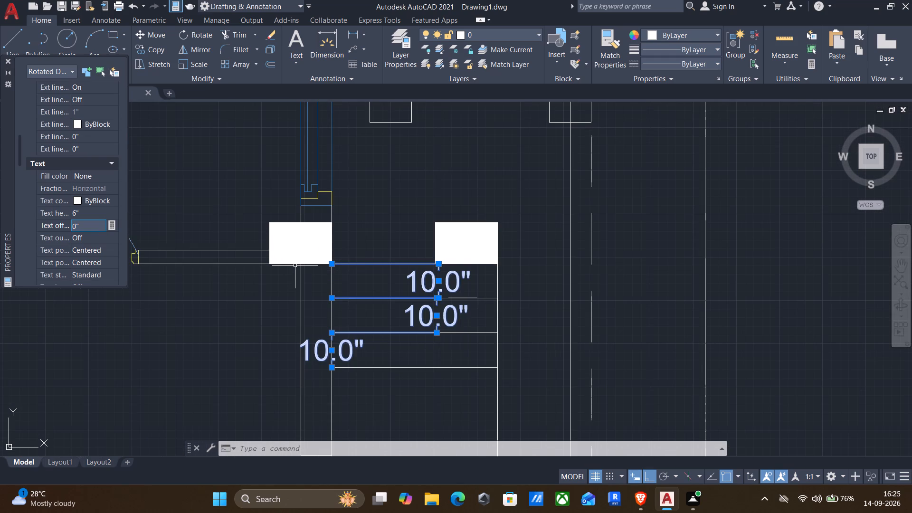
Set the text height of the six selected step dimensions to 5".
{"action": "left_click", "coordinate": [93, 212]}
{"action": "type", "text": "5\""}
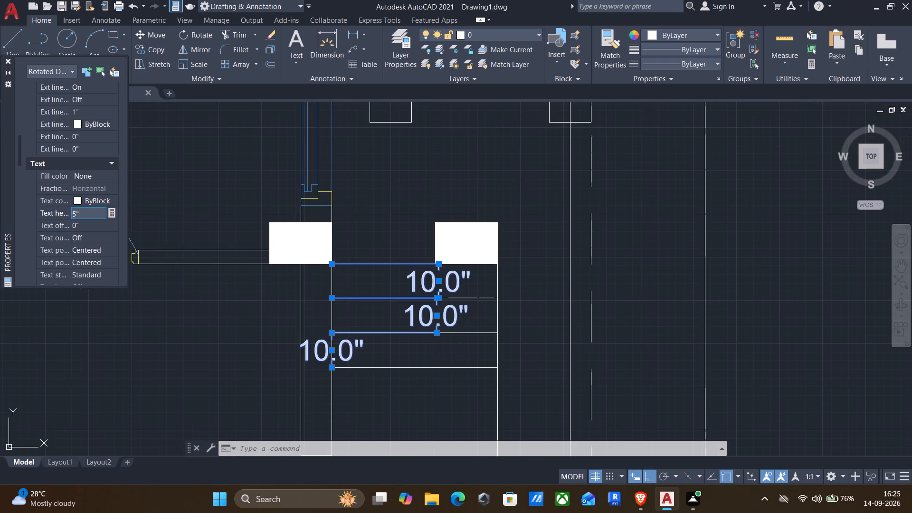
{"action": "key", "text": "Return"}
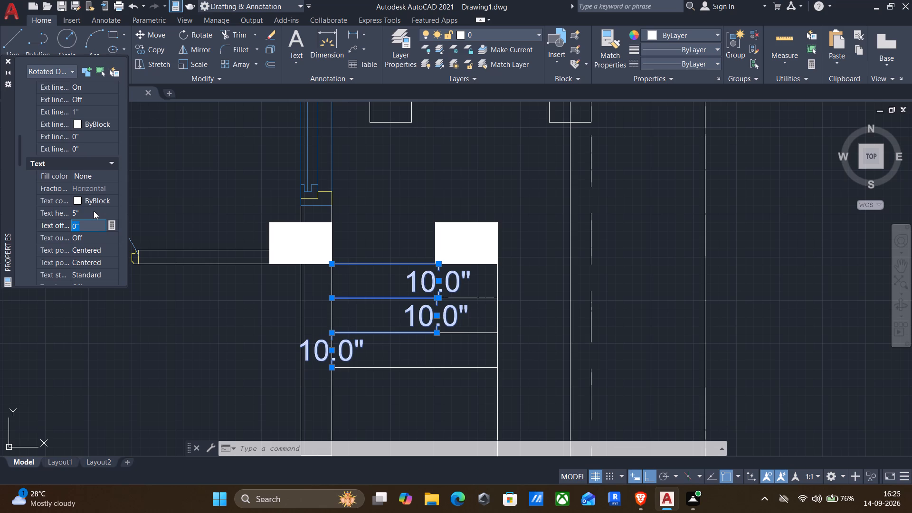
{"action": "key", "text": "Escape"}
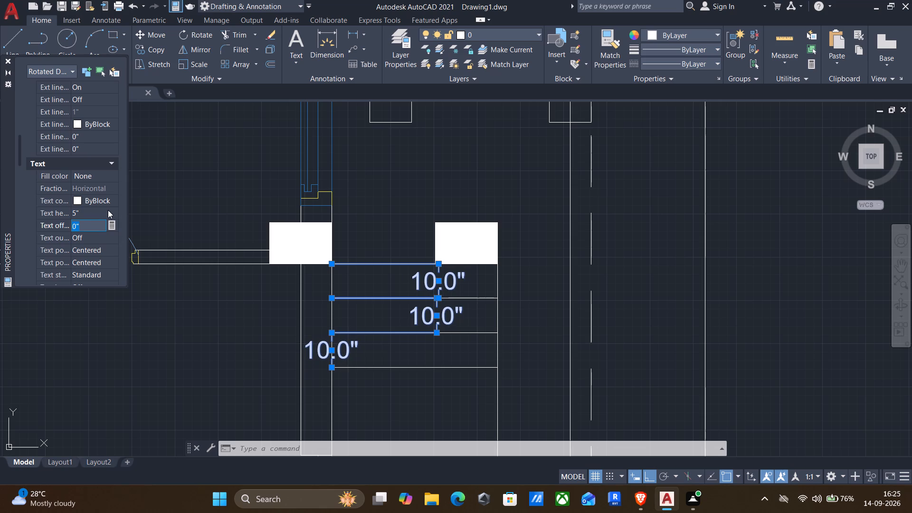
Set the arrow size of the six selected step dimensions to 3" and clear the selection.
{"action": "scroll", "coordinate": [81, 193], "scroll_direction": "up", "scroll_amount": 4}
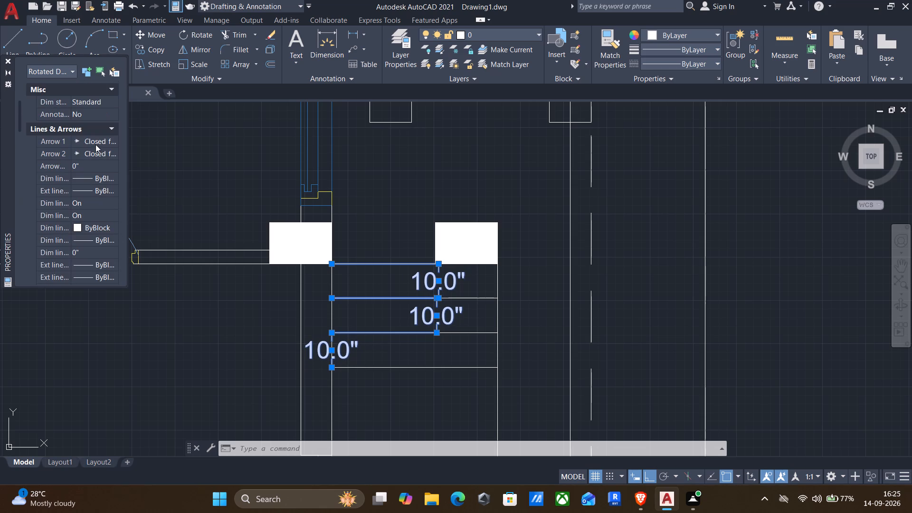
{"action": "left_click", "coordinate": [89, 168]}
{"action": "key", "text": "2"}
{"action": "key", "text": "BackSpace"}
{"action": "type", "text": "3\""}
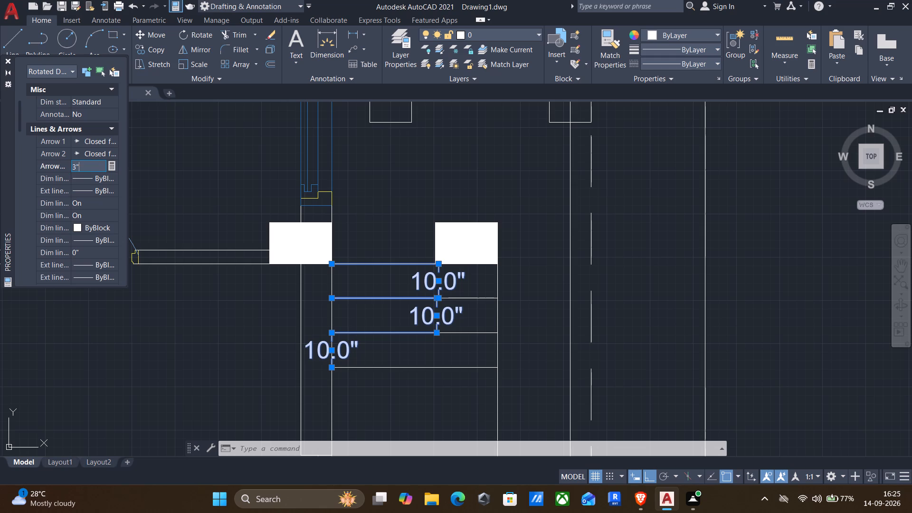
{"action": "key", "text": "Return"}
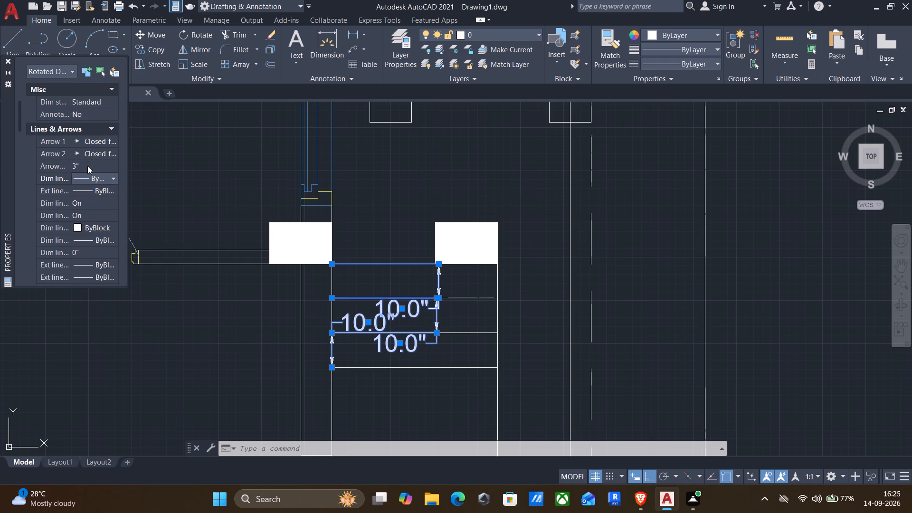
{"action": "key", "text": "Escape"}
{"action": "key", "text": "Escape"}
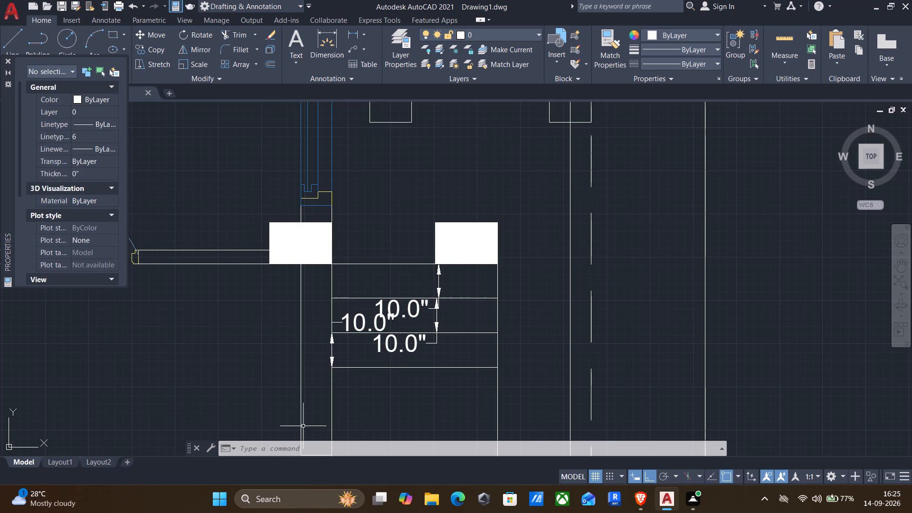
Move the innermost tread dimension on the lower entrance steps straight up, clear of the other two tread dimensions.
{"action": "scroll", "coordinate": [400, 378], "scroll_direction": "down", "scroll_amount": 2}
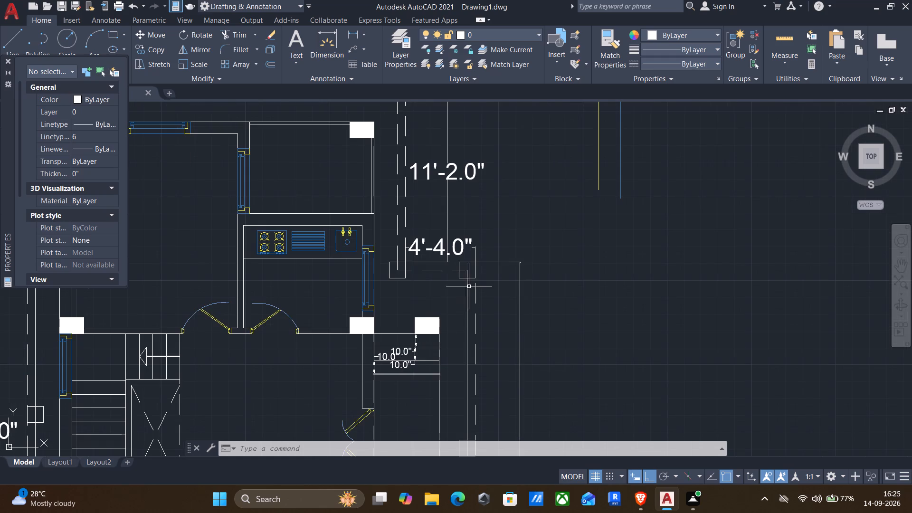
{"action": "middle_click_drag", "start_coordinate": [466, 362], "coordinate": [486, 337]}
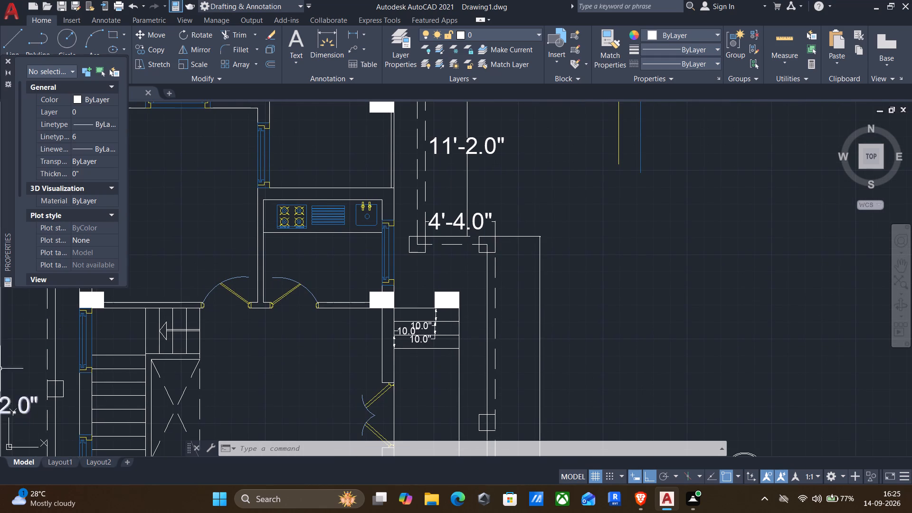
{"action": "scroll", "coordinate": [329, 405], "scroll_direction": "down", "scroll_amount": 1}
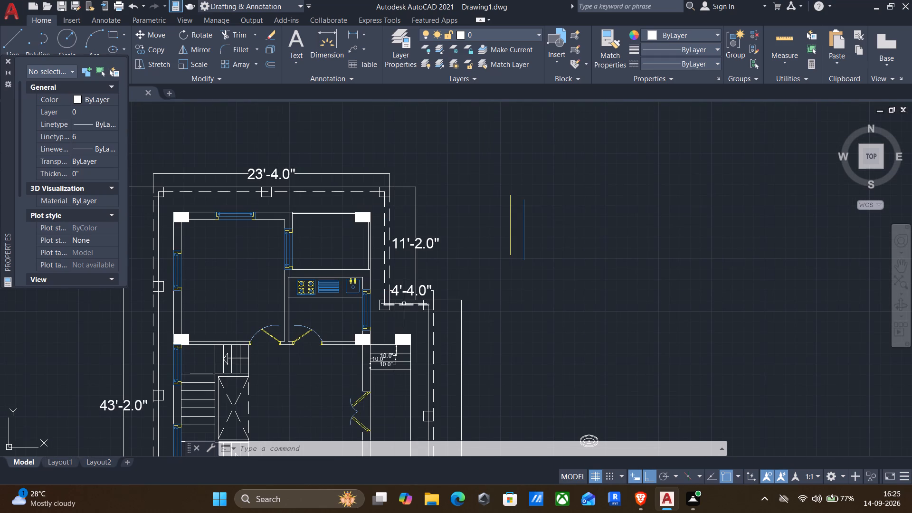
{"action": "scroll", "coordinate": [518, 296], "scroll_direction": "down", "scroll_amount": 1}
{"action": "middle_click_drag", "start_coordinate": [506, 302], "coordinate": [513, 292]}
{"action": "middle_click_drag", "start_coordinate": [520, 281], "coordinate": [565, 245]}
{"action": "middle_click_drag", "start_coordinate": [590, 228], "coordinate": [599, 220]}
{"action": "scroll", "coordinate": [601, 216], "scroll_direction": "up", "scroll_amount": 1}
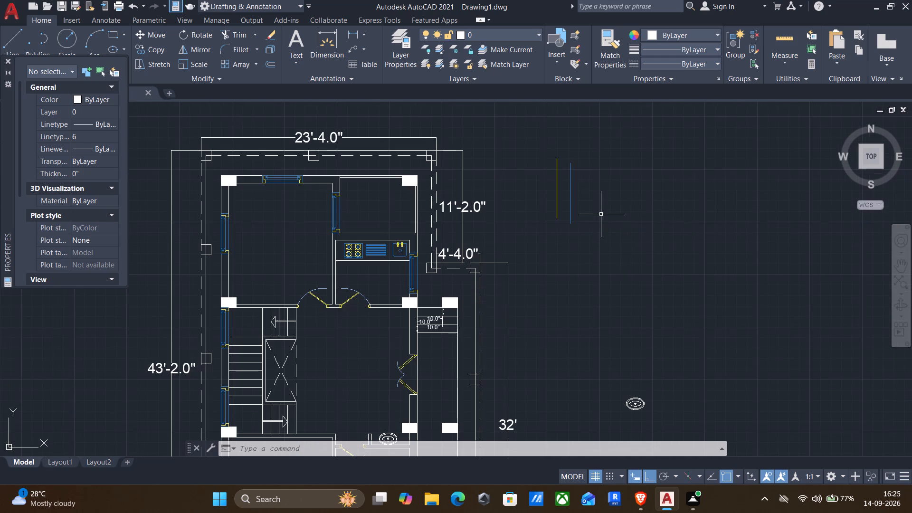
{"action": "middle_click_drag", "start_coordinate": [608, 216], "coordinate": [653, 179]}
{"action": "middle_click_drag", "start_coordinate": [663, 114], "coordinate": [669, 88]}
{"action": "middle_click_drag", "start_coordinate": [291, 365], "coordinate": [413, 110]}
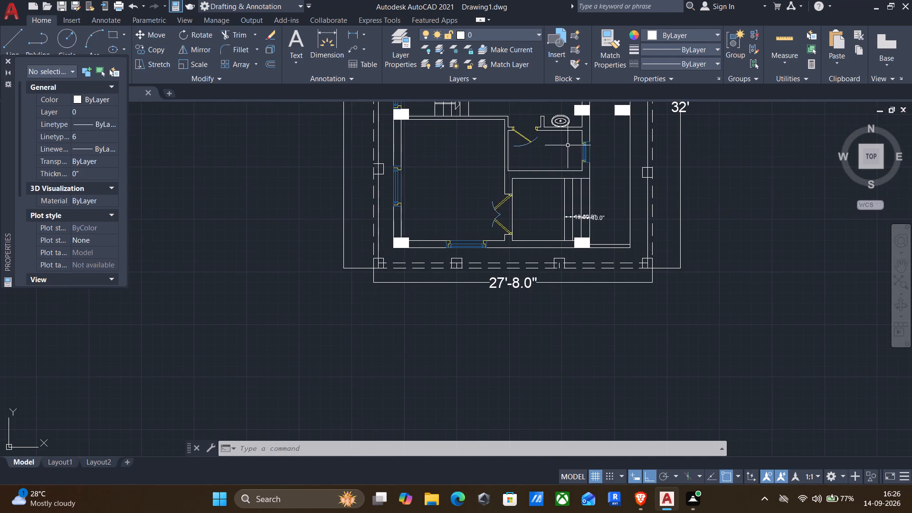
{"action": "middle_click_drag", "start_coordinate": [571, 166], "coordinate": [572, 257]}
{"action": "scroll", "coordinate": [587, 334], "scroll_direction": "up", "scroll_amount": 5}
{"action": "middle_click_drag", "start_coordinate": [586, 299], "coordinate": [556, 512]}
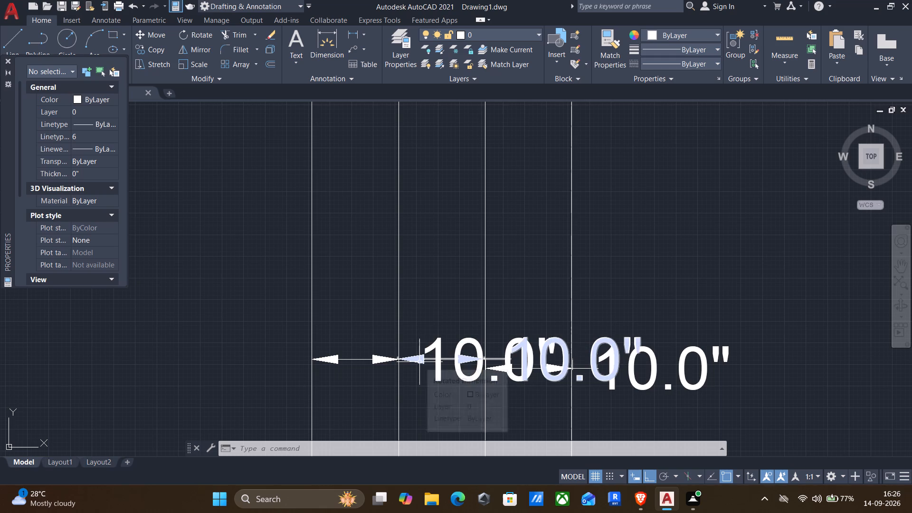
{"action": "left_click", "coordinate": [457, 347]}
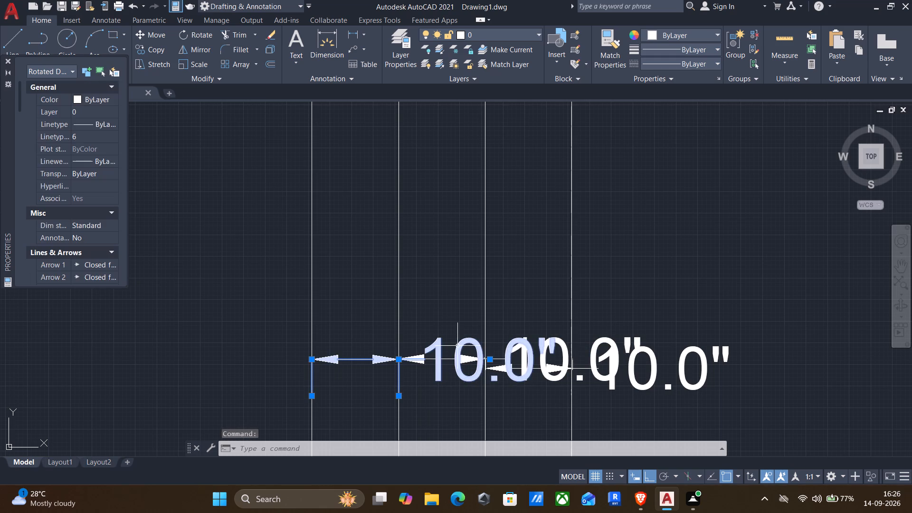
{"action": "scroll", "coordinate": [204, 348], "scroll_direction": "up", "scroll_amount": 5}
{"action": "scroll", "coordinate": [280, 343], "scroll_direction": "down", "scroll_amount": 4}
{"action": "scroll", "coordinate": [515, 348], "scroll_direction": "up", "scroll_amount": 1}
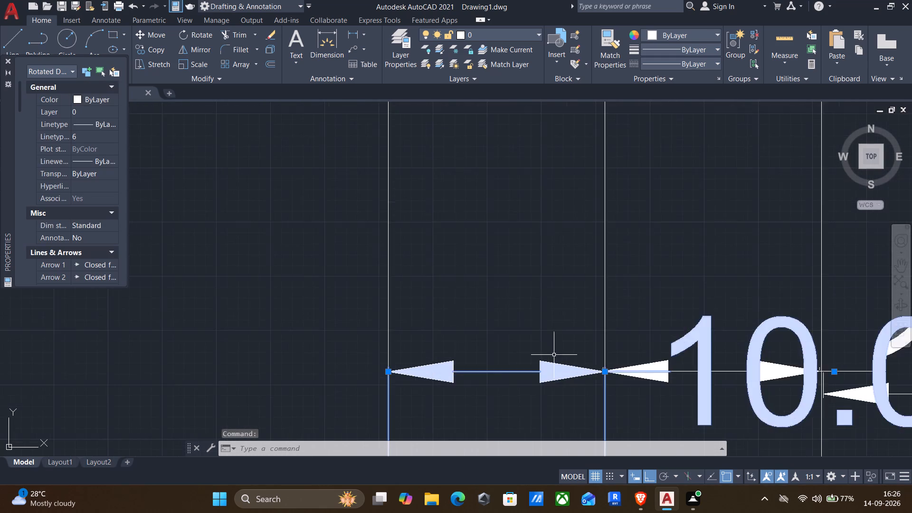
{"action": "scroll", "coordinate": [555, 355], "scroll_direction": "up", "scroll_amount": 2}
{"action": "scroll", "coordinate": [559, 355], "scroll_direction": "down", "scroll_amount": 3}
{"action": "key", "text": "m"}
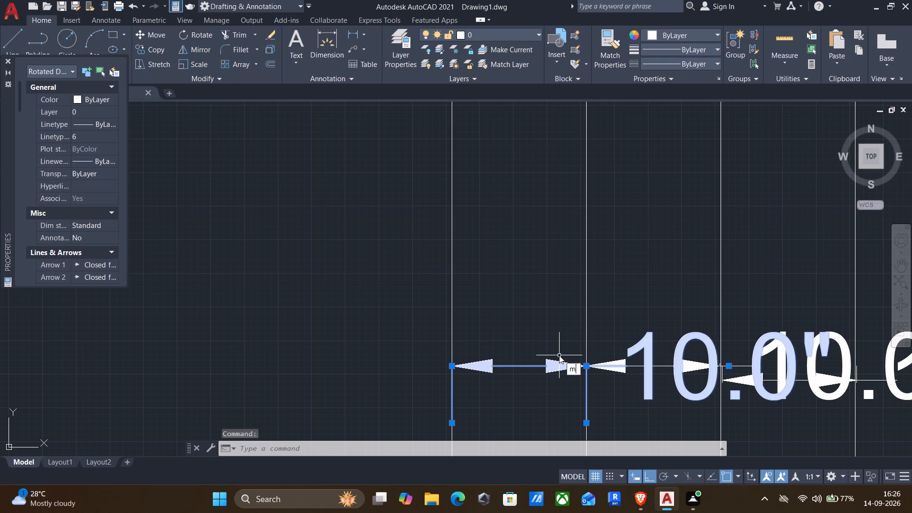
{"action": "key", "text": "Return"}
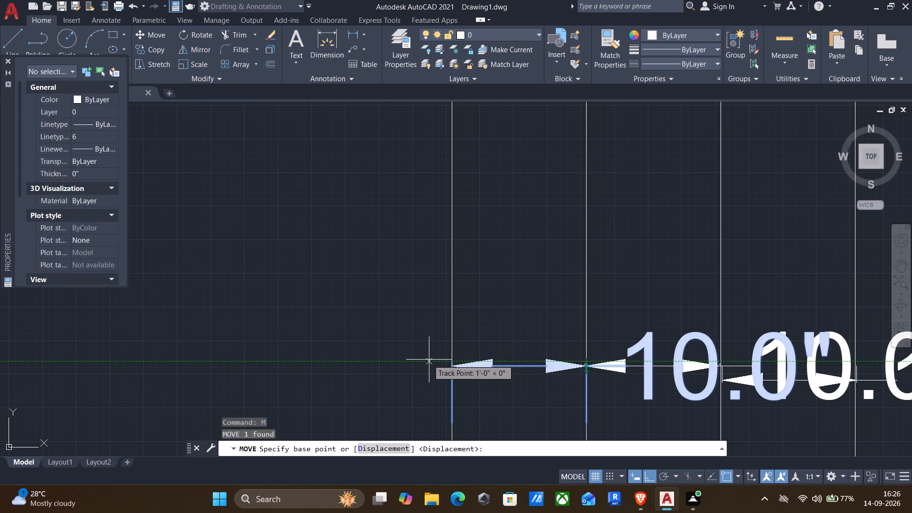
{"action": "left_click", "coordinate": [449, 367]}
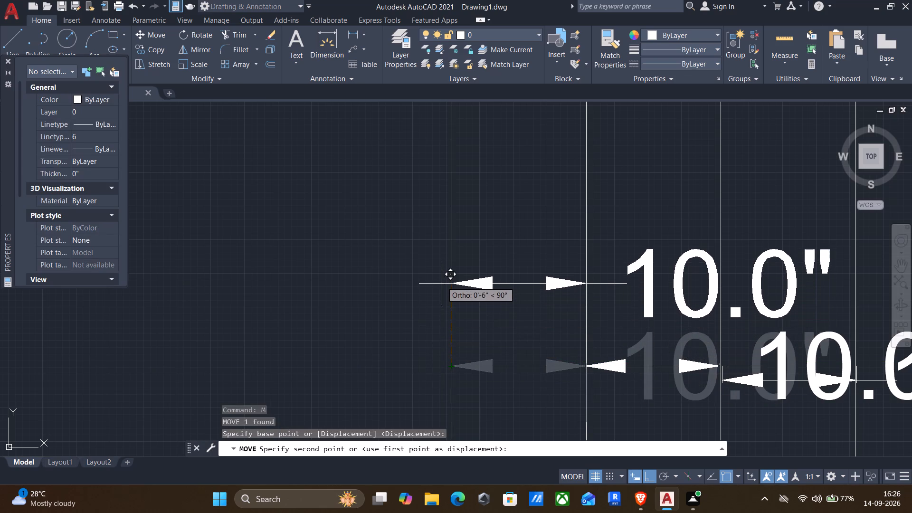
{"action": "left_click", "coordinate": [443, 254]}
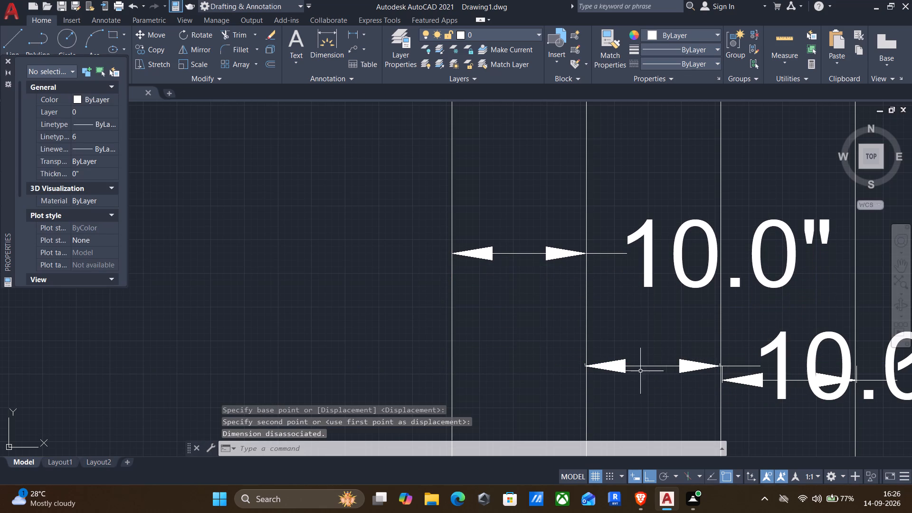
Move the middle tread dimension on the lower entrance steps straight down, below the outermost tread's dimension.
{"action": "left_click", "coordinate": [618, 367]}
{"action": "left_click", "coordinate": [613, 408]}
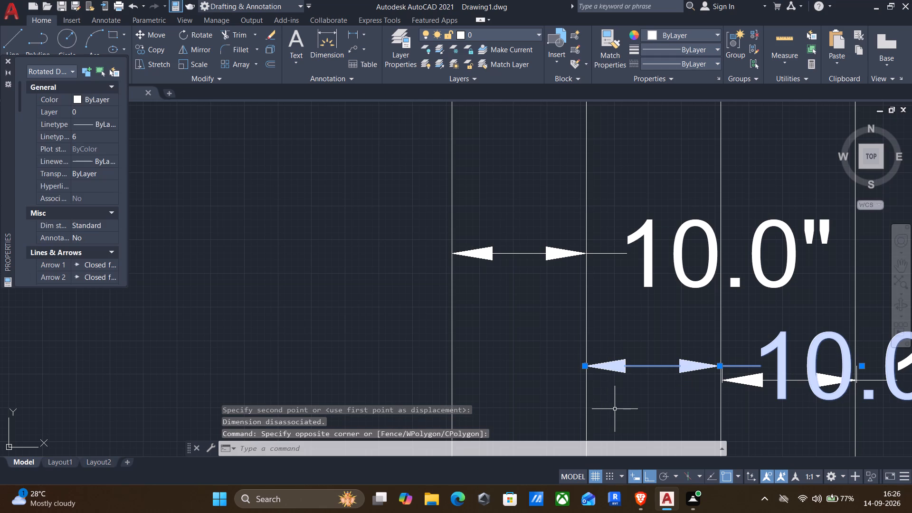
{"action": "key", "text": "m"}
{"action": "key", "text": "Return"}
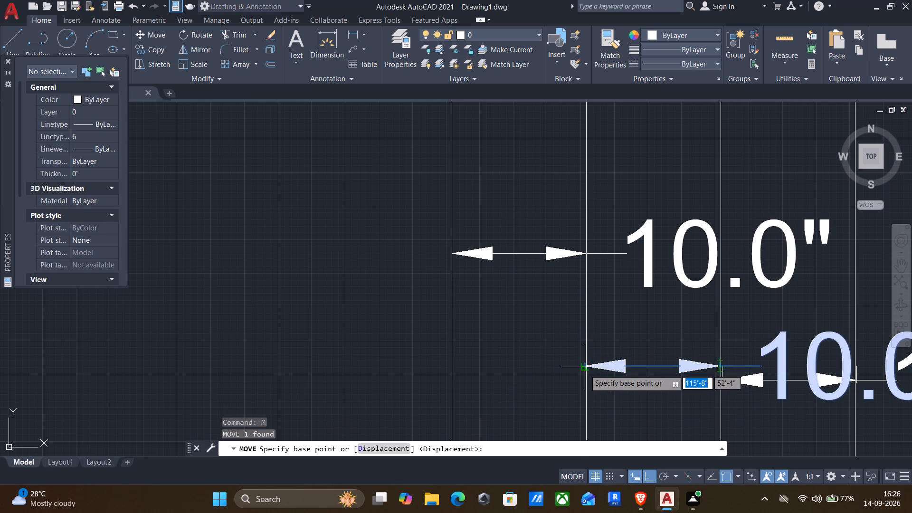
{"action": "left_click", "coordinate": [585, 370]}
{"action": "scroll", "coordinate": [574, 401], "scroll_direction": "down", "scroll_amount": 1}
{"action": "middle_click_drag", "start_coordinate": [565, 402], "coordinate": [568, 366]}
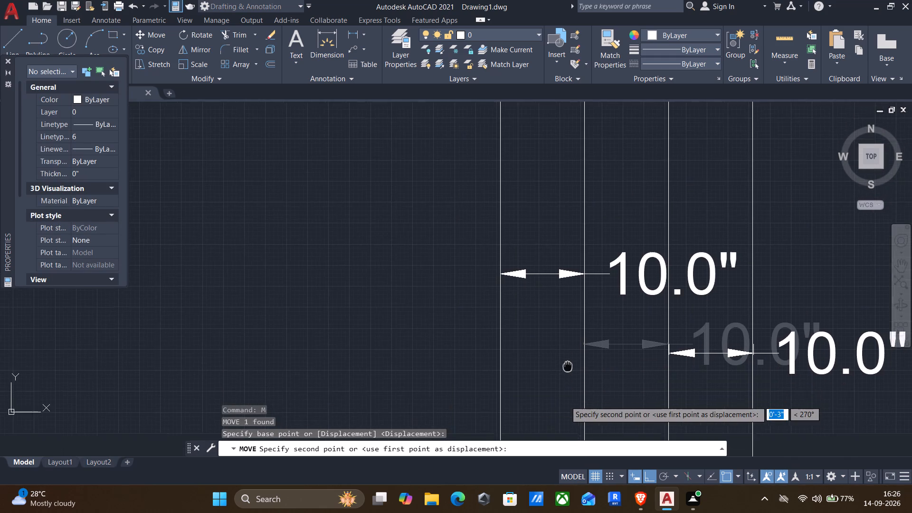
{"action": "middle_click_drag", "start_coordinate": [568, 366], "coordinate": [579, 298]}
{"action": "scroll", "coordinate": [583, 284], "scroll_direction": "up", "scroll_amount": 1}
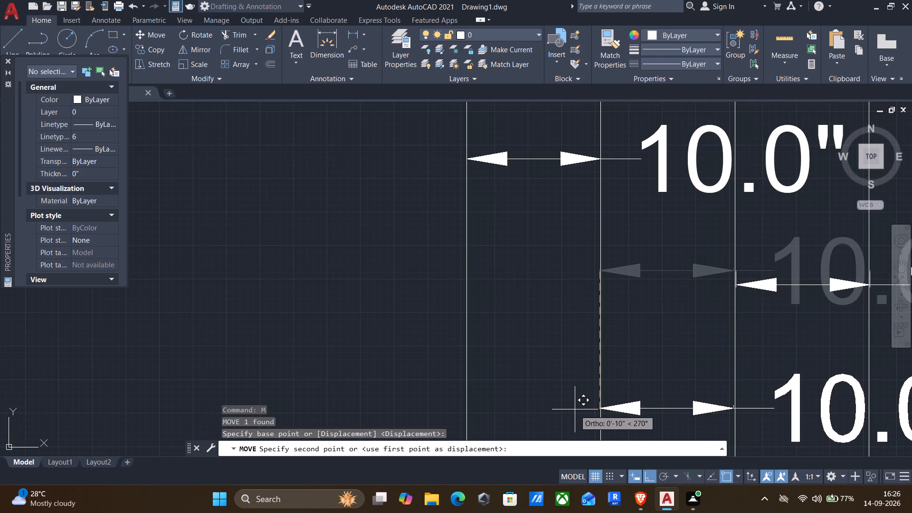
{"action": "left_click", "coordinate": [575, 397]}
{"action": "scroll", "coordinate": [575, 397], "scroll_direction": "down", "scroll_amount": 2}
{"action": "middle_click", "coordinate": [575, 397]}
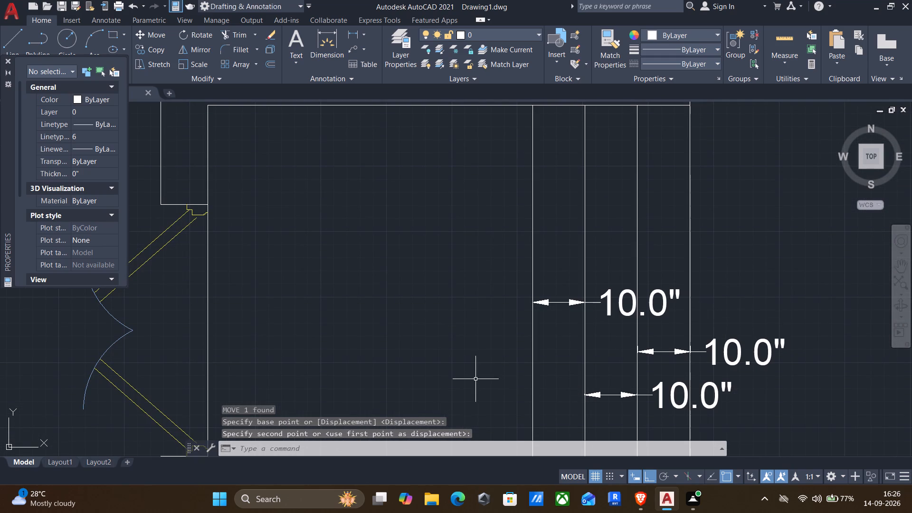
Review the floor plan from the lower entrance steps to the kitchen steps, including the staircase and overall dimensions.
{"action": "scroll", "coordinate": [667, 355], "scroll_direction": "down", "scroll_amount": 1}
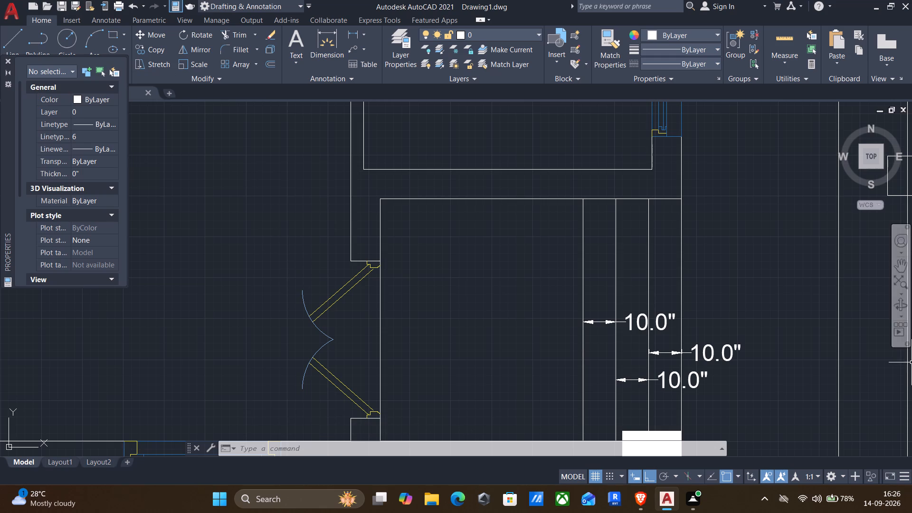
{"action": "scroll", "coordinate": [90, 172], "scroll_direction": "down", "scroll_amount": 2}
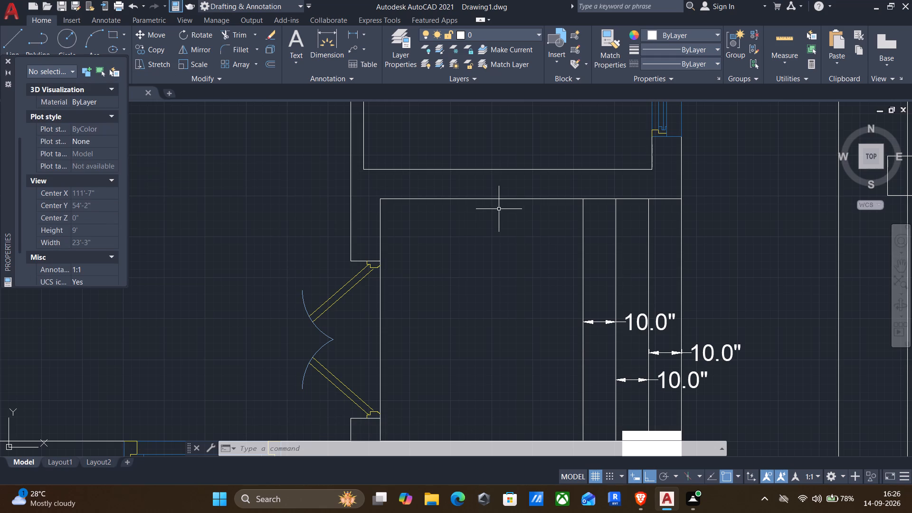
{"action": "scroll", "coordinate": [499, 210], "scroll_direction": "down", "scroll_amount": 2}
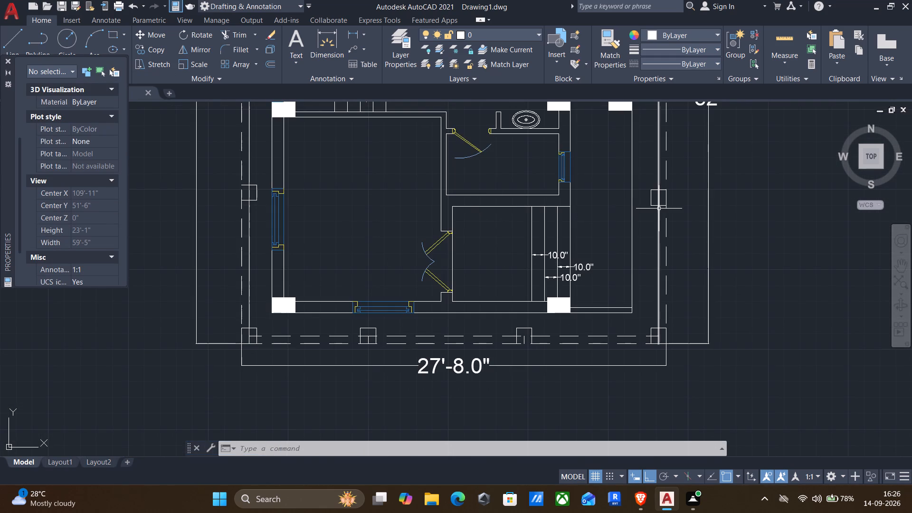
{"action": "middle_click_drag", "start_coordinate": [659, 209], "coordinate": [594, 512]}
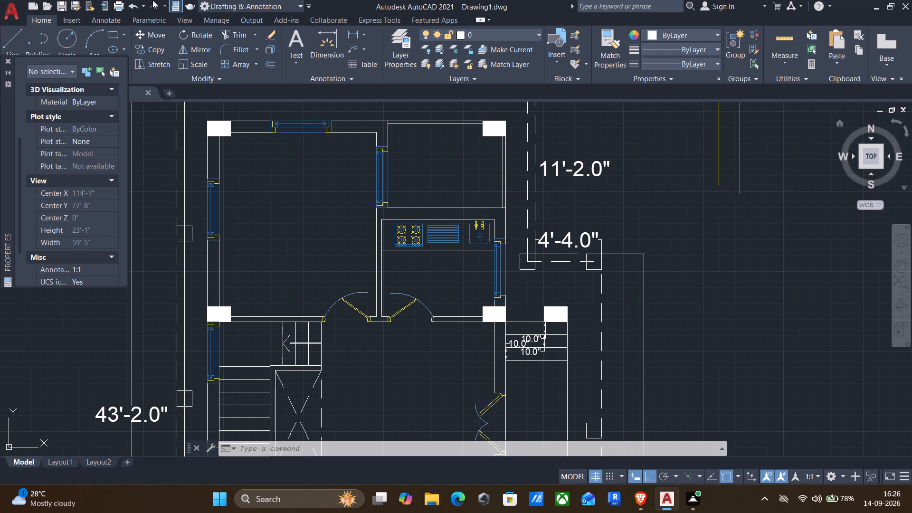
{"action": "scroll", "coordinate": [588, 306], "scroll_direction": "up", "scroll_amount": 2}
{"action": "scroll", "coordinate": [588, 306], "scroll_direction": "down", "scroll_amount": 3}
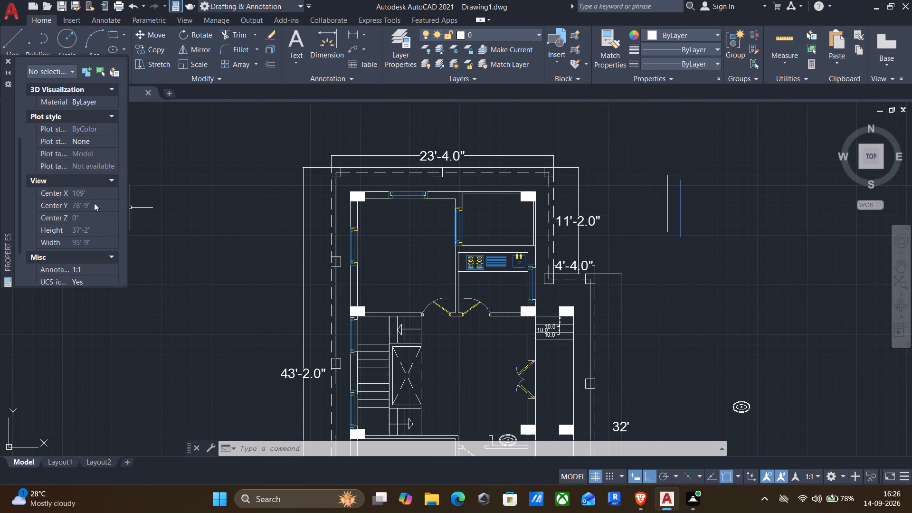
{"action": "middle_click_drag", "start_coordinate": [374, 345], "coordinate": [263, 397]}
{"action": "scroll", "coordinate": [302, 384], "scroll_direction": "down", "scroll_amount": 1}
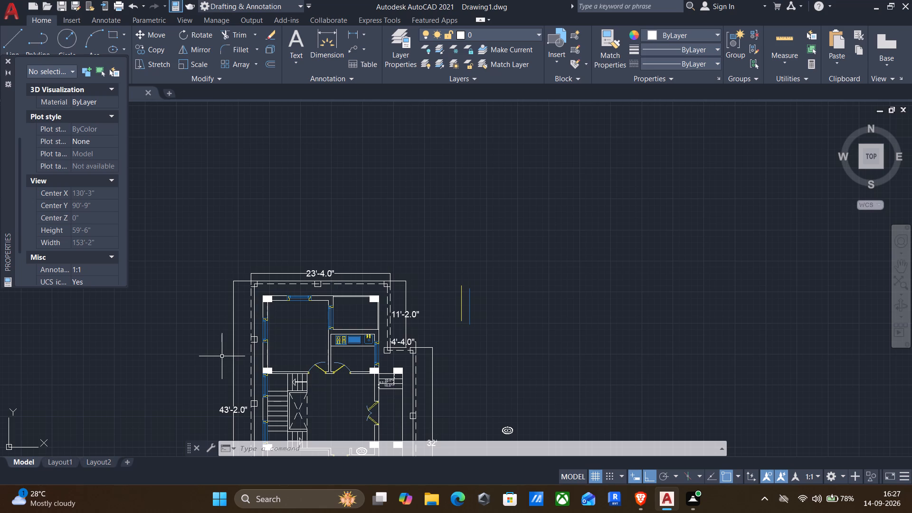
{"action": "scroll", "coordinate": [273, 297], "scroll_direction": "down", "scroll_amount": 1}
{"action": "middle_click_drag", "start_coordinate": [352, 318], "coordinate": [471, 225]}
{"action": "scroll", "coordinate": [375, 276], "scroll_direction": "up", "scroll_amount": 3}
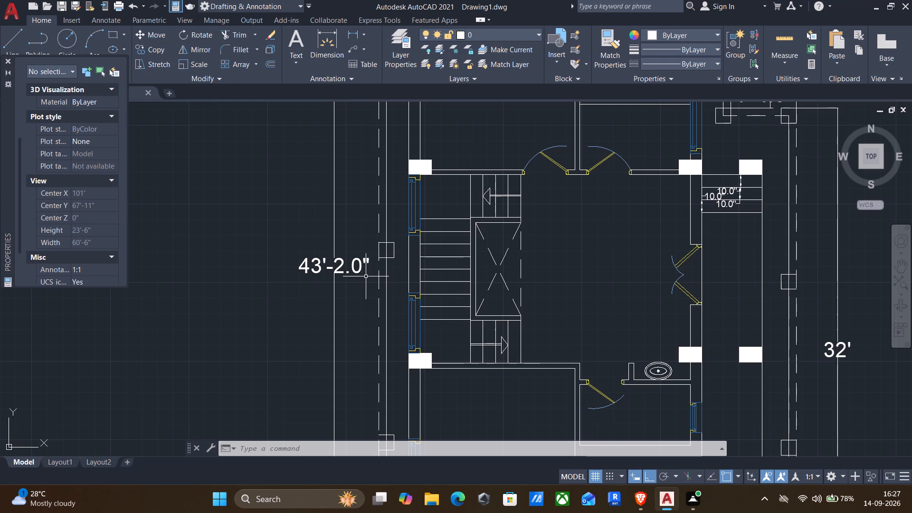
Delete the leftover vertical lines and the spare washbasin lying outside the plan, beside its outer boundary.
{"action": "scroll", "coordinate": [268, 284], "scroll_direction": "down", "scroll_amount": 2}
{"action": "left_click_drag", "start_coordinate": [604, 347], "coordinate": [604, 342]}
{"action": "left_click", "coordinate": [513, 148]}
{"action": "key", "text": "Delete"}
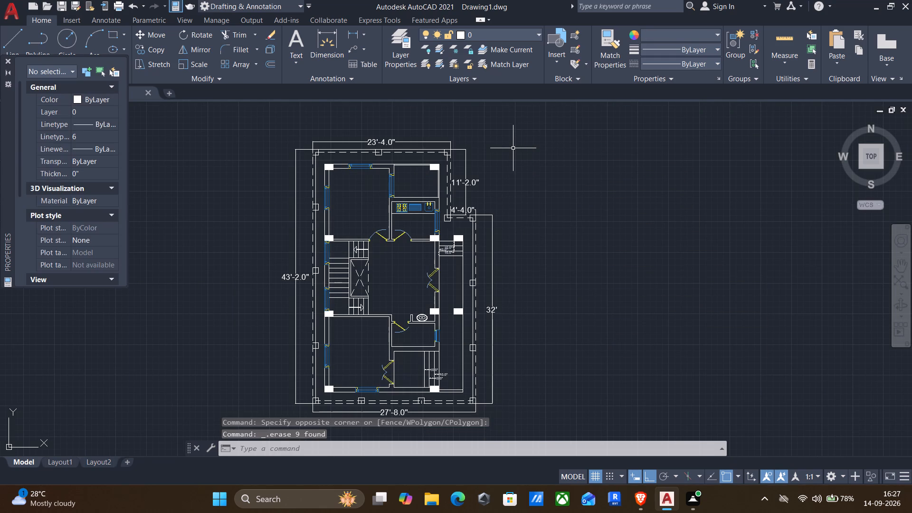
Hatch the long side passage and the landing inside the lower entrance steps with the ANGLE pattern at scale 50.
{"action": "key", "text": "h"}
{"action": "key", "text": "Return"}
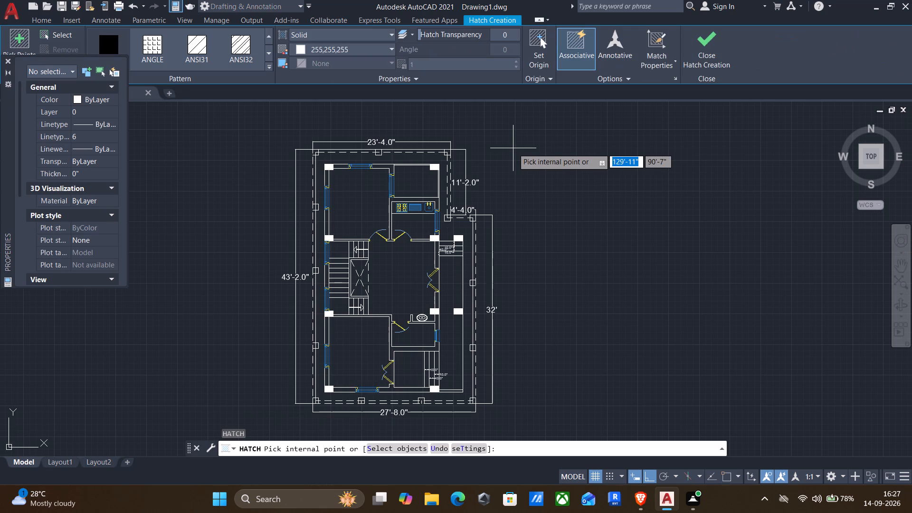
{"action": "left_click", "coordinate": [152, 48]}
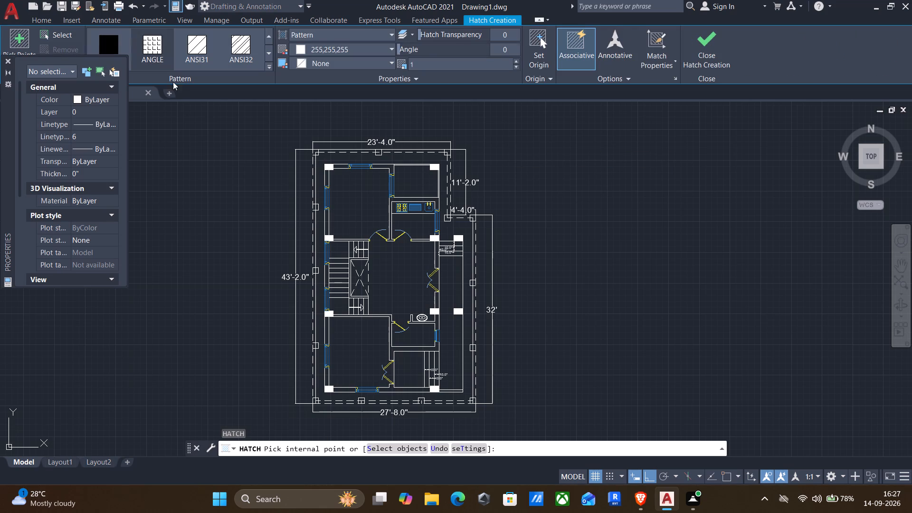
{"action": "left_click_drag", "start_coordinate": [455, 62], "coordinate": [455, 62]}
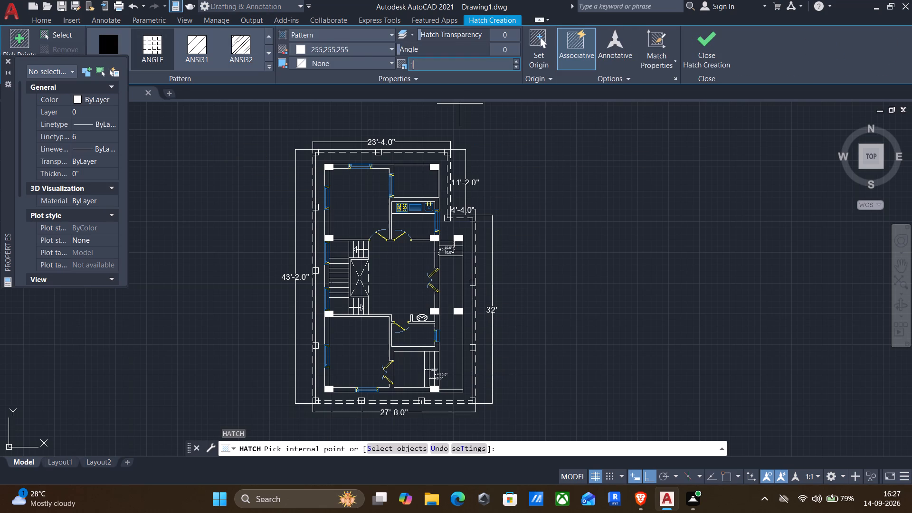
{"action": "left_click_drag", "start_coordinate": [455, 62], "coordinate": [362, 53]}
{"action": "type", "text": "10"}
{"action": "key", "text": "Return"}
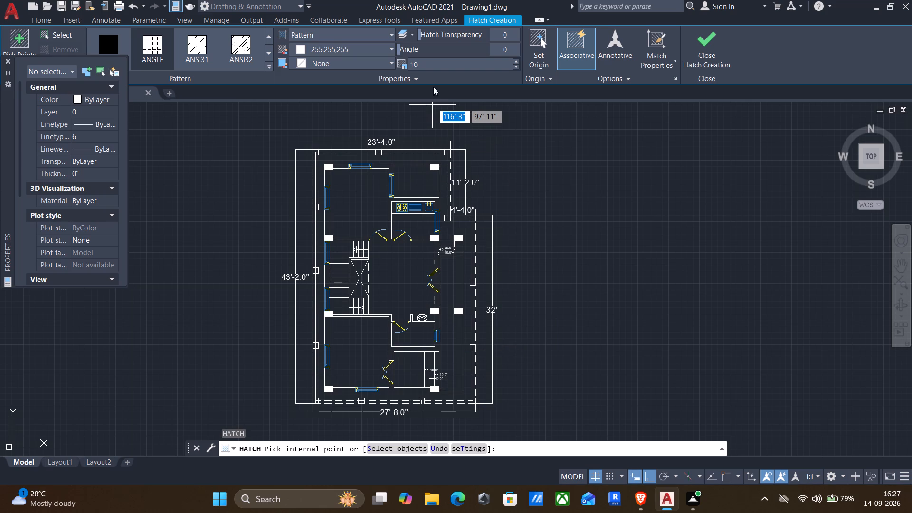
{"action": "left_click_drag", "start_coordinate": [434, 62], "coordinate": [341, 60]}
{"action": "type", "text": "50"}
{"action": "key", "text": "Return"}
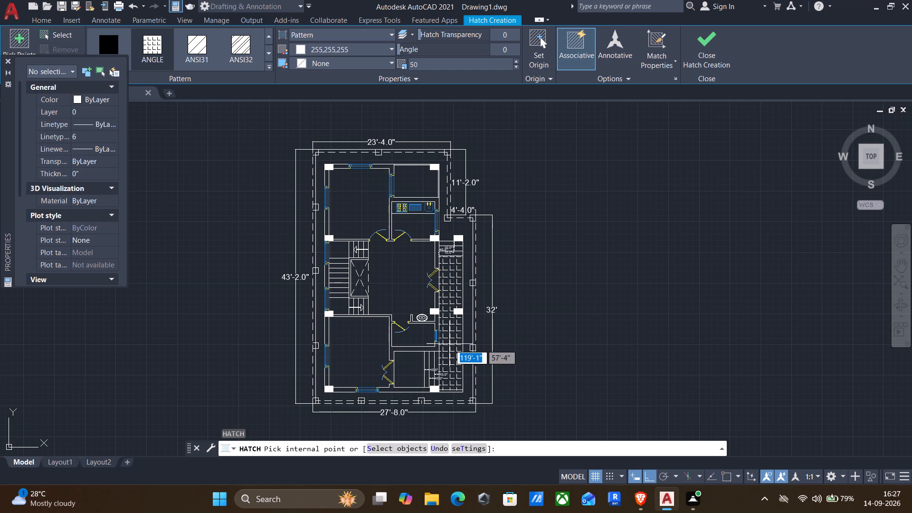
{"action": "left_click", "coordinate": [449, 344]}
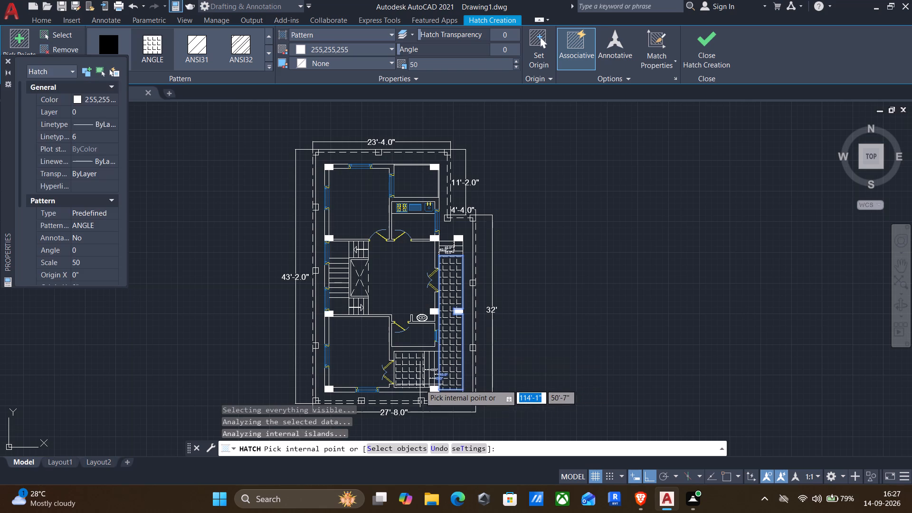
{"action": "left_click", "coordinate": [419, 382]}
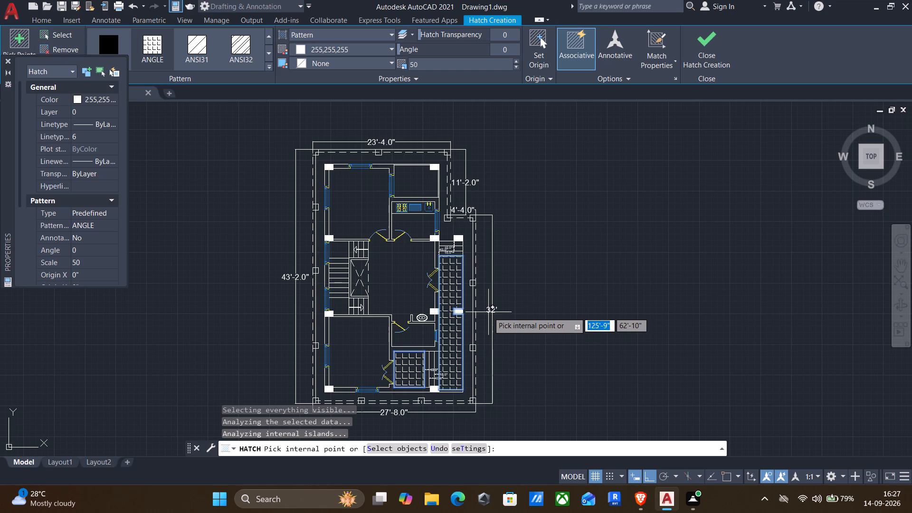
{"action": "key", "text": "Escape"}
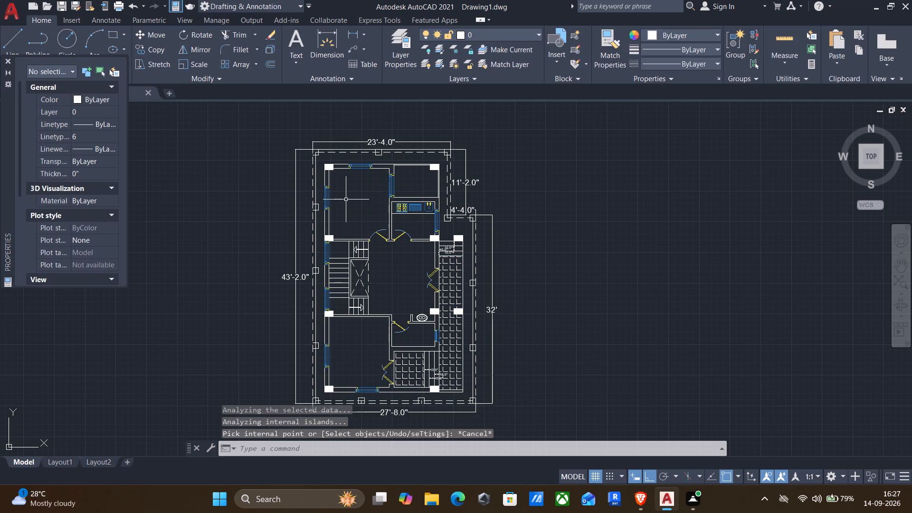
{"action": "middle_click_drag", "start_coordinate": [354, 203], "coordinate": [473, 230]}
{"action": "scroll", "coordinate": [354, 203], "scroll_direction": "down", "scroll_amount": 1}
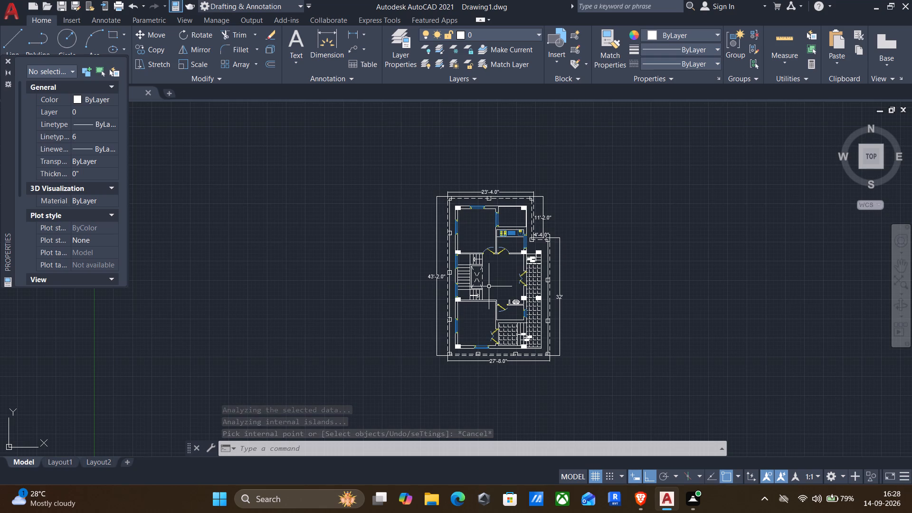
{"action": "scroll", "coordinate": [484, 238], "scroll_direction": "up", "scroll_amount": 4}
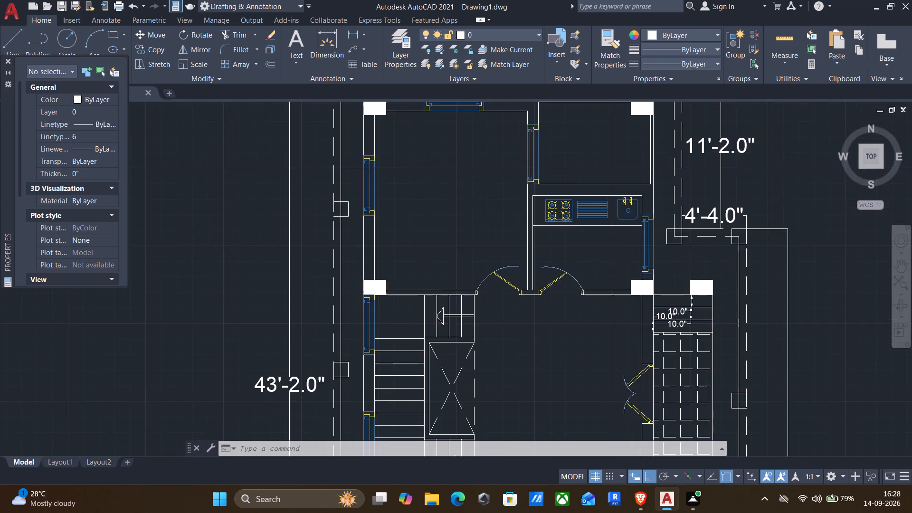
Add a multiline text label reading "G.BED" with "10'3" x 12'0"" on the second line in the large bedroom beside the kitchen.
{"action": "middle_click_drag", "start_coordinate": [606, 209], "coordinate": [554, 251]}
{"action": "scroll", "coordinate": [562, 271], "scroll_direction": "down", "scroll_amount": 2}
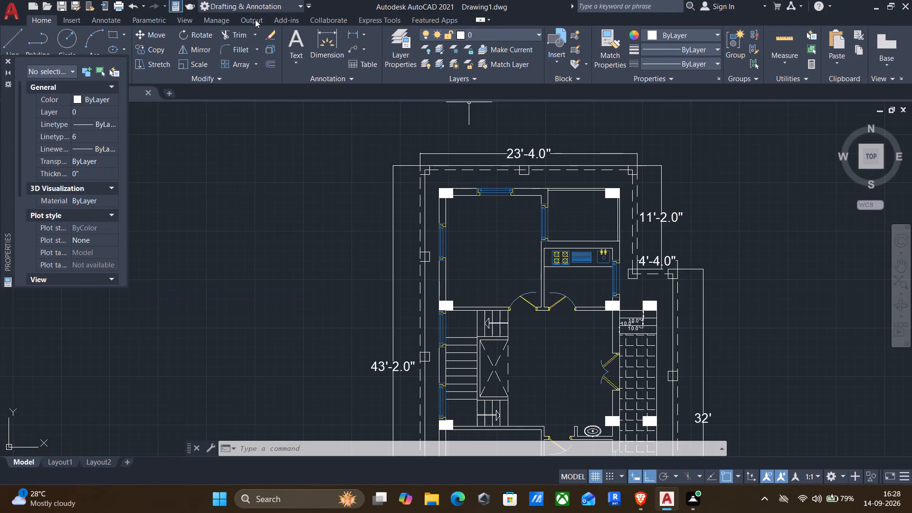
{"action": "left_click", "coordinate": [288, 39]}
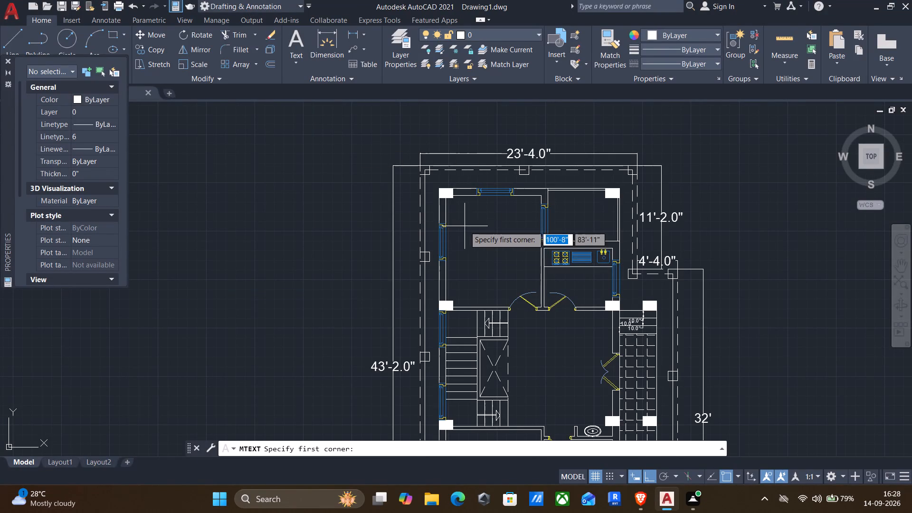
{"action": "left_click", "coordinate": [465, 226]}
{"action": "left_click_drag", "start_coordinate": [504, 256], "coordinate": [504, 262]}
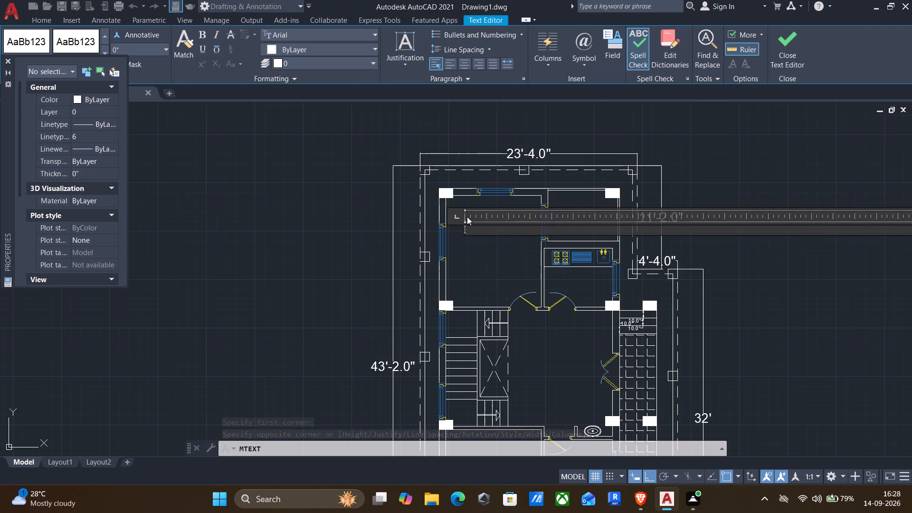
{"action": "key", "text": "g"}
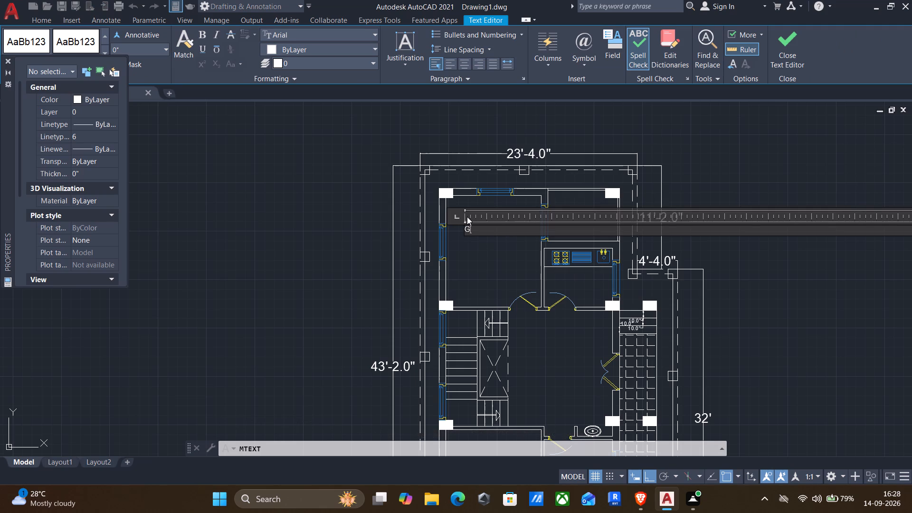
{"action": "key", "text": "period"}
{"action": "type", "text": "BED"}
{"action": "key", "text": "Return"}
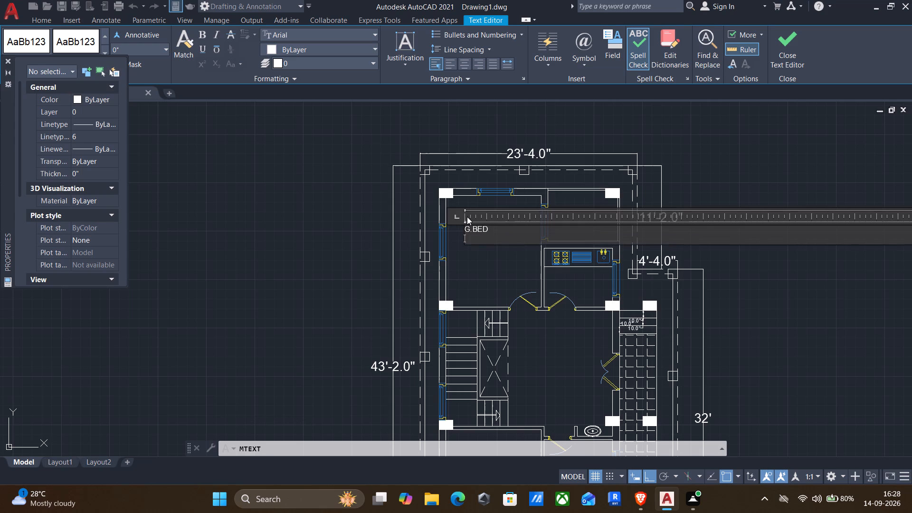
{"action": "type", "text": "10'3\""}
{"action": "key", "text": "space"}
{"action": "type", "text": "x"}
{"action": "key", "text": "space"}
{"action": "type", "text": "12'0\""}
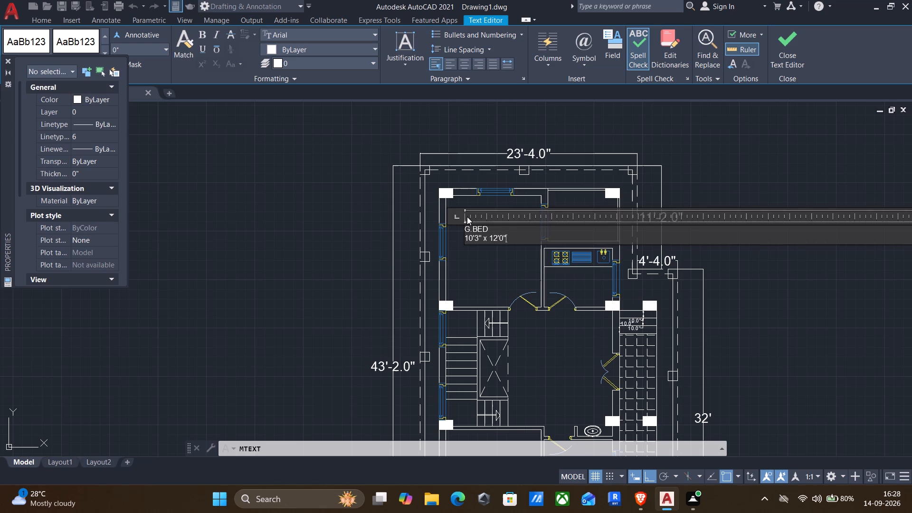
{"action": "left_click_drag", "start_coordinate": [456, 288], "coordinate": [469, 284]}
Set the text height of the new bedroom label to 7".
{"action": "left_click", "coordinate": [484, 256]}
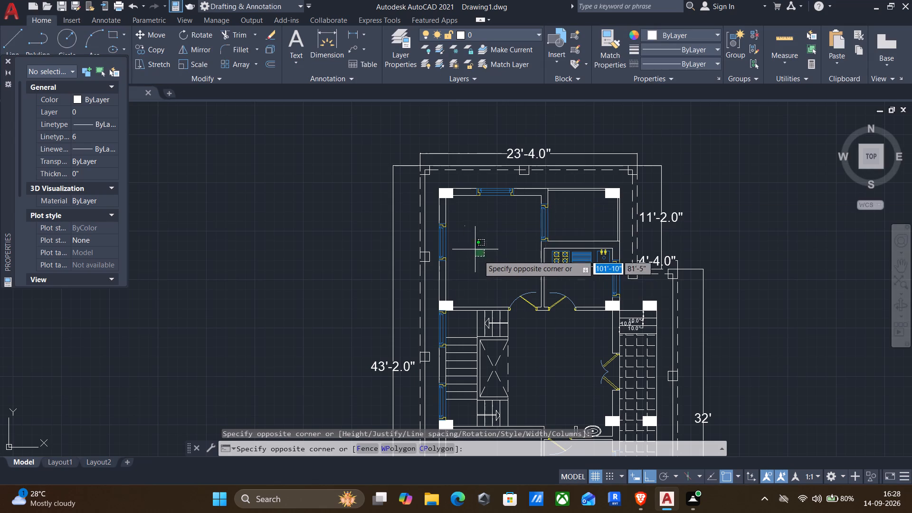
{"action": "left_click", "coordinate": [458, 219]}
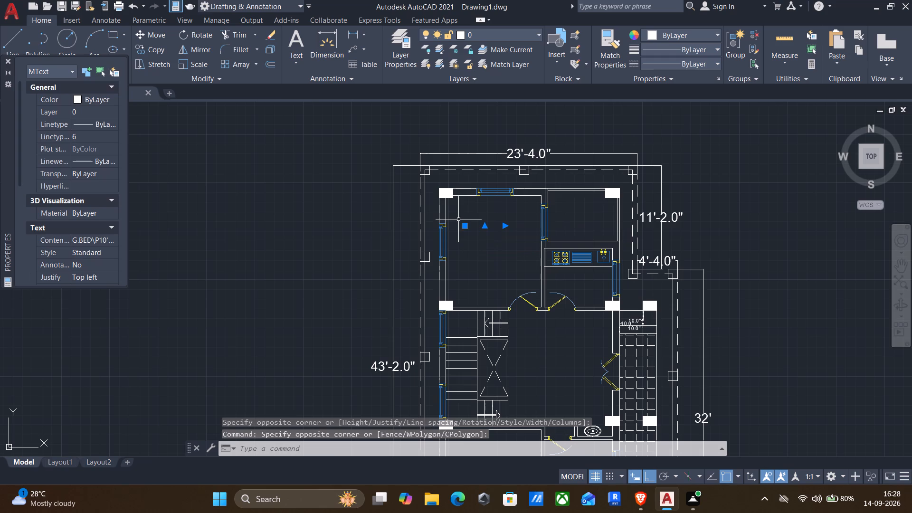
{"action": "scroll", "coordinate": [75, 229], "scroll_direction": "down", "scroll_amount": 5}
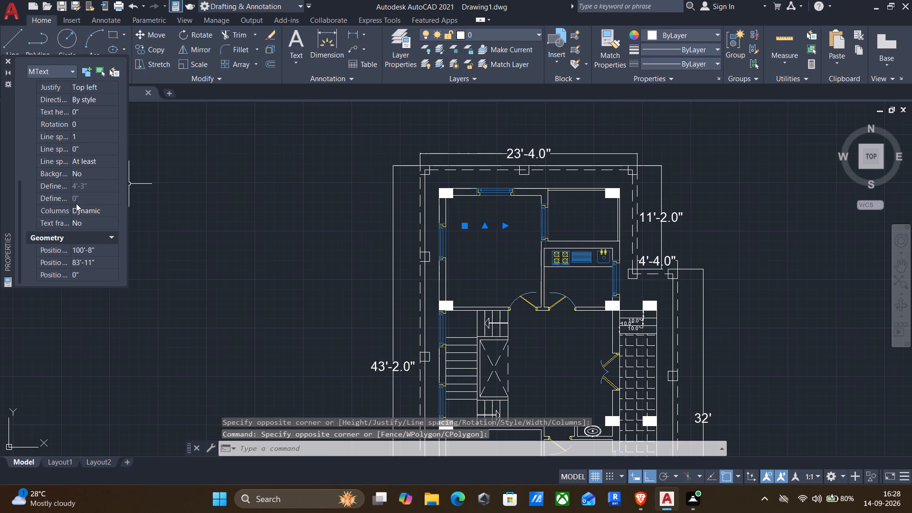
{"action": "scroll", "coordinate": [74, 193], "scroll_direction": "up", "scroll_amount": 3}
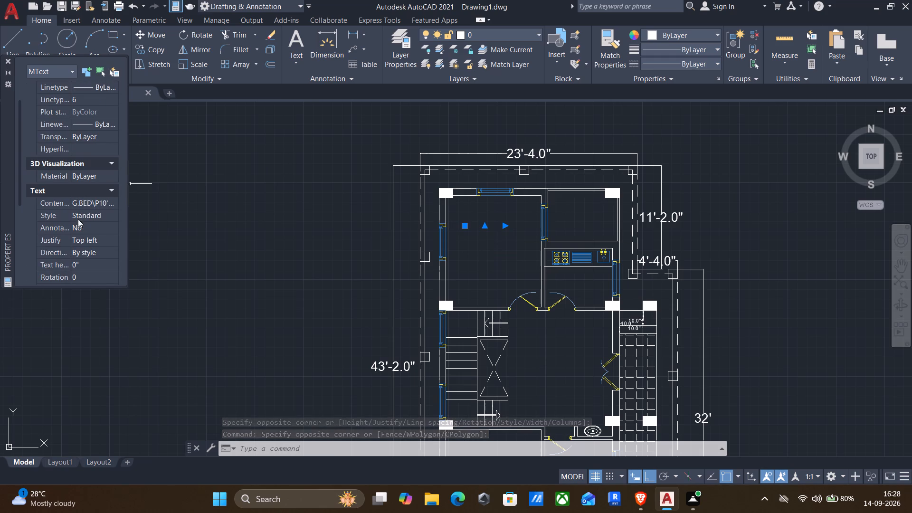
{"action": "left_click", "coordinate": [86, 263]}
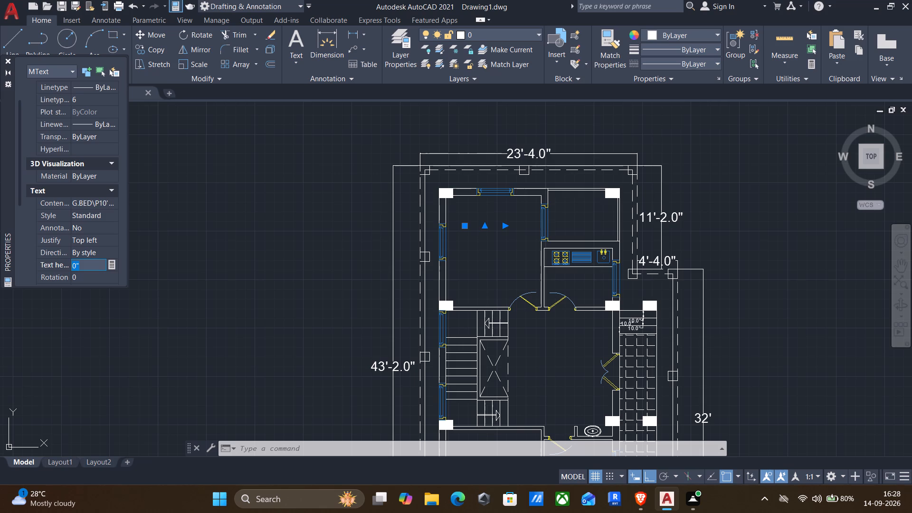
{"action": "key", "text": "1"}
{"action": "key", "text": "BackSpace"}
{"action": "key", "text": "5"}
{"action": "key", "text": "BackSpace"}
{"action": "type", "text": "7\""}
{"action": "key", "text": "Return"}
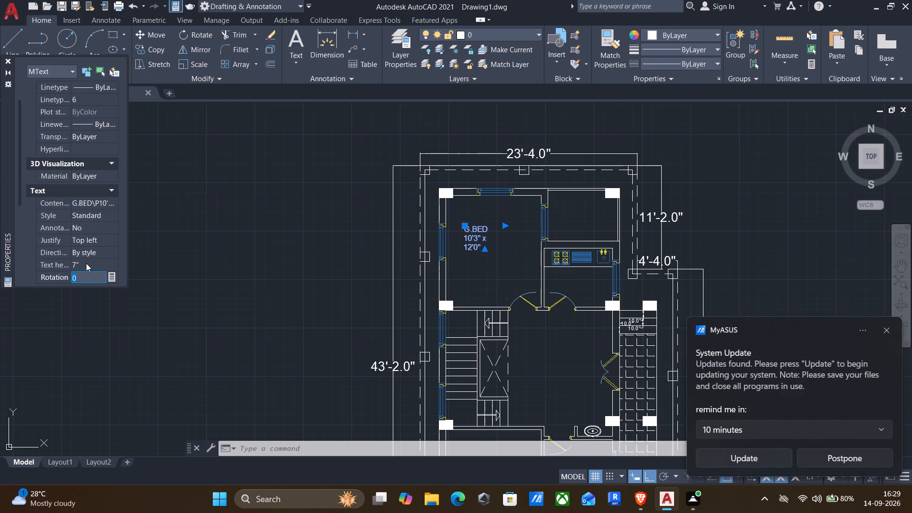
Widen the bedroom label's text frame so that the room size fits on one line.
{"action": "left_click_drag", "start_coordinate": [505, 226], "coordinate": [599, 229]}
{"action": "left_click", "coordinate": [600, 230]}
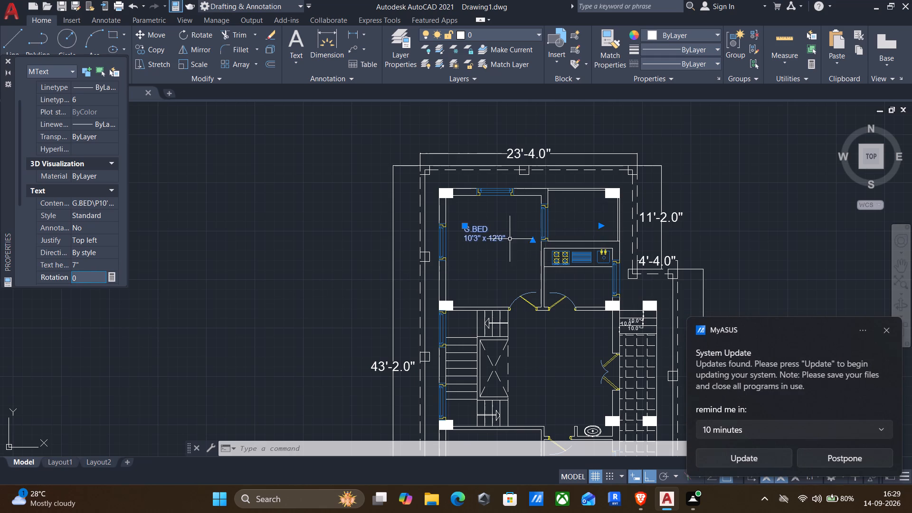
{"action": "key", "text": "Escape"}
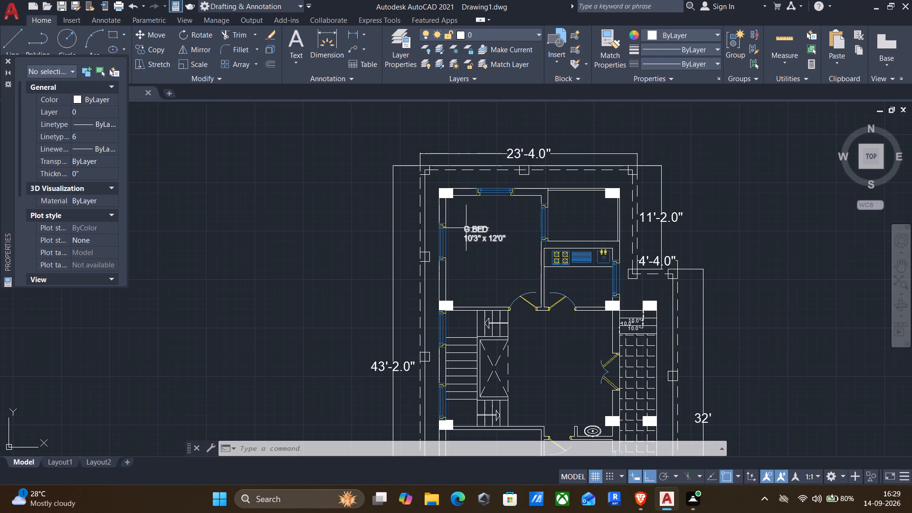
Indent the G.BED line with four leading spaces to centre it above the room size.
{"action": "left_click", "coordinate": [466, 227]}
{"action": "left_click", "coordinate": [466, 227]}
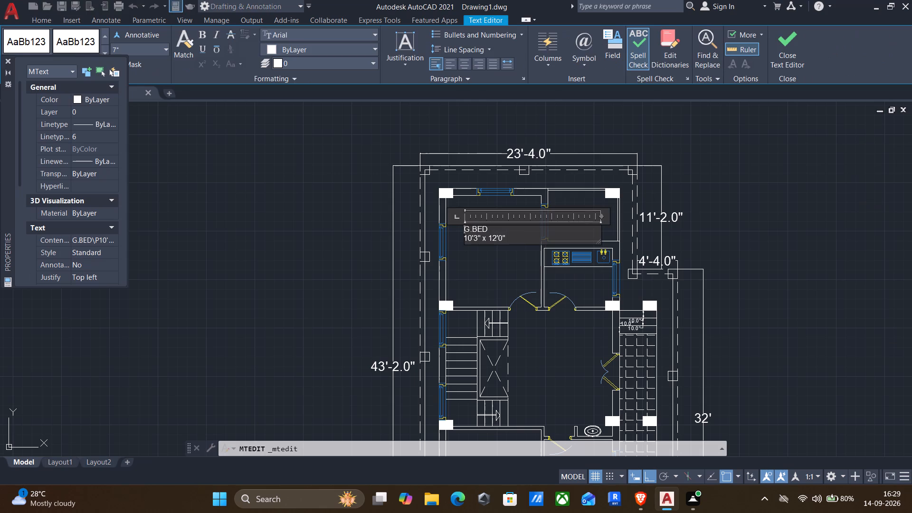
{"action": "key", "text": "space"}
{"action": "key", "text": "space"}
{"action": "key", "text": "space"}
{"action": "key", "text": "space"}
{"action": "left_click", "coordinate": [473, 254]}
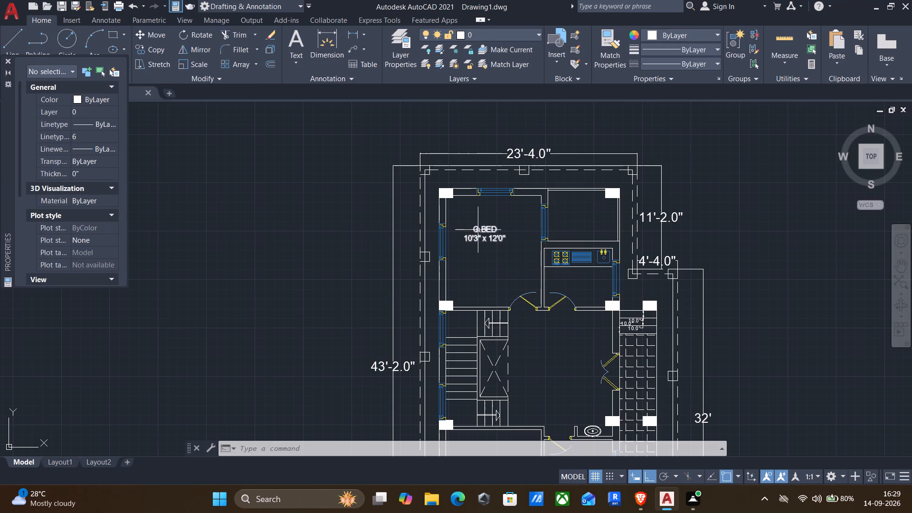
Copy the G.BED label, with Ortho off, into the small room above the kitchen, the kitchen and the central hall.
{"action": "left_click", "coordinate": [477, 230]}
{"action": "type", "text": "co"}
{"action": "key", "text": "Return"}
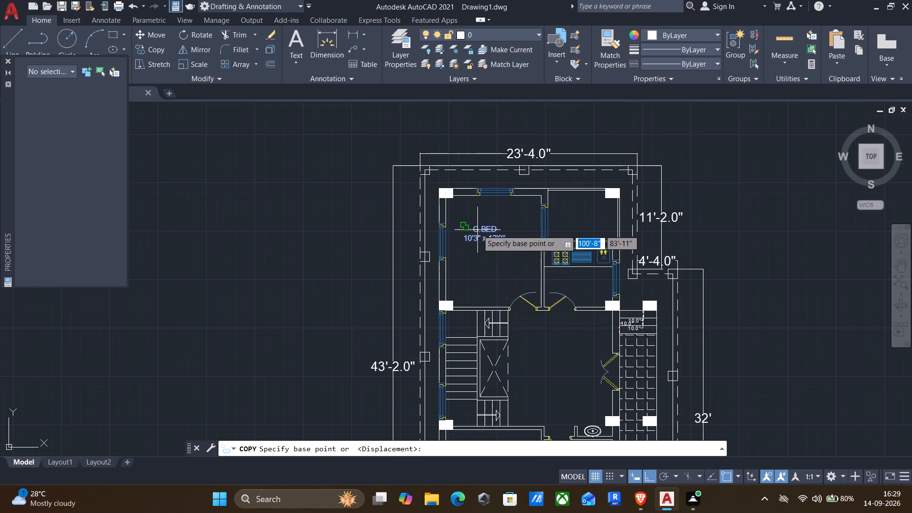
{"action": "left_click_drag", "start_coordinate": [463, 225], "coordinate": [467, 225]}
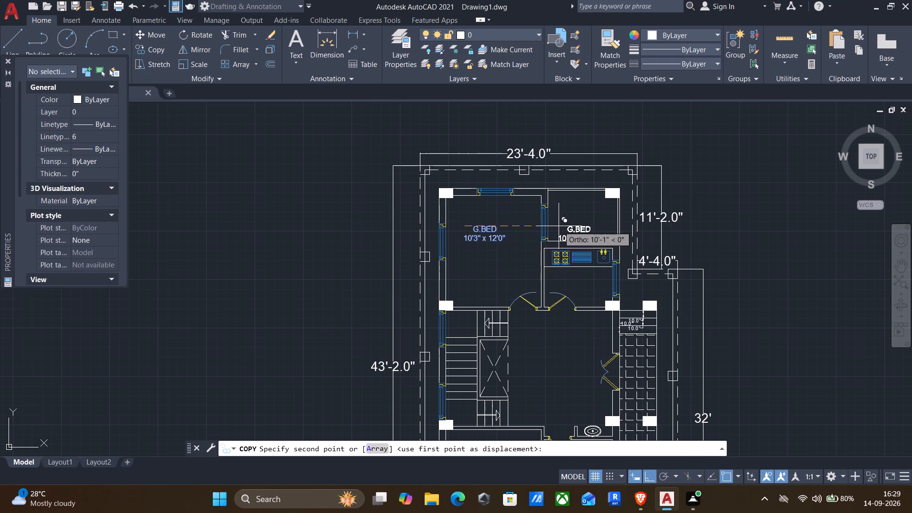
{"action": "key", "text": "F8"}
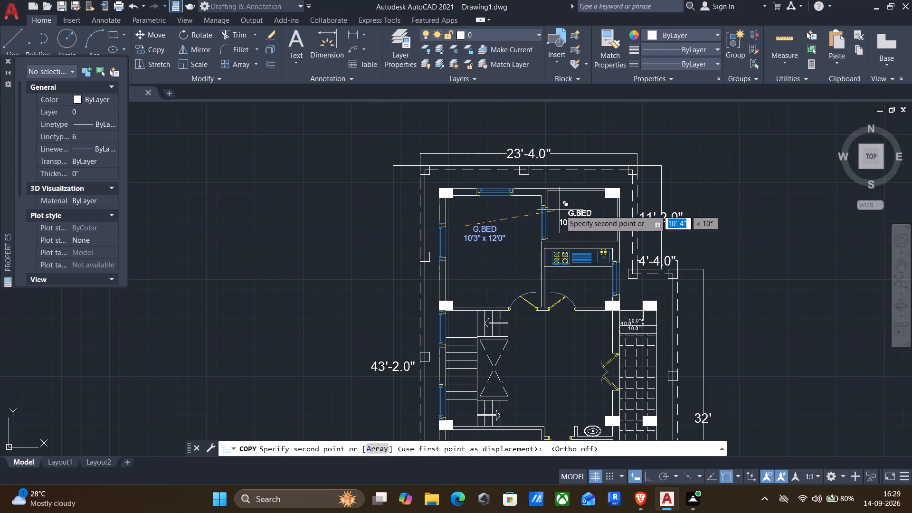
{"action": "left_click", "coordinate": [560, 210]}
{"action": "scroll", "coordinate": [561, 252], "scroll_direction": "up", "scroll_amount": 2}
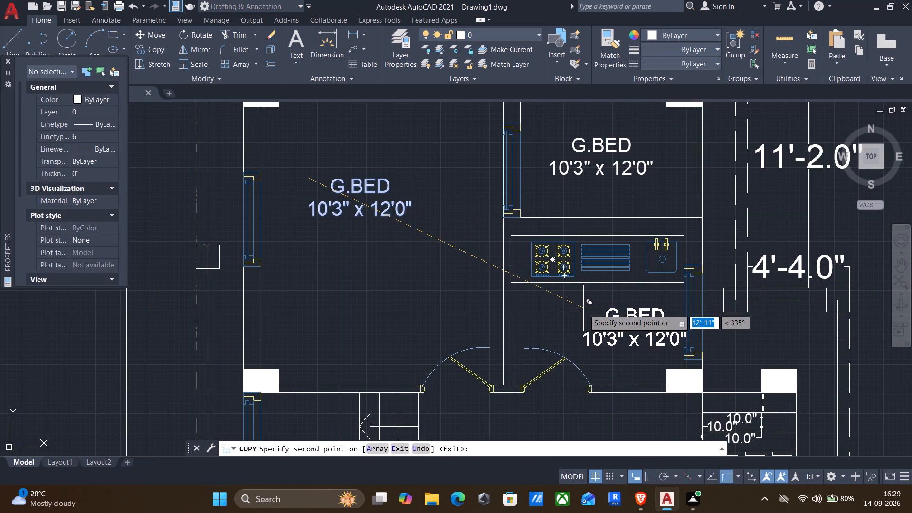
{"action": "left_click", "coordinate": [571, 299]}
{"action": "scroll", "coordinate": [566, 306], "scroll_direction": "down", "scroll_amount": 1}
{"action": "middle_click_drag", "start_coordinate": [563, 311], "coordinate": [570, 256]}
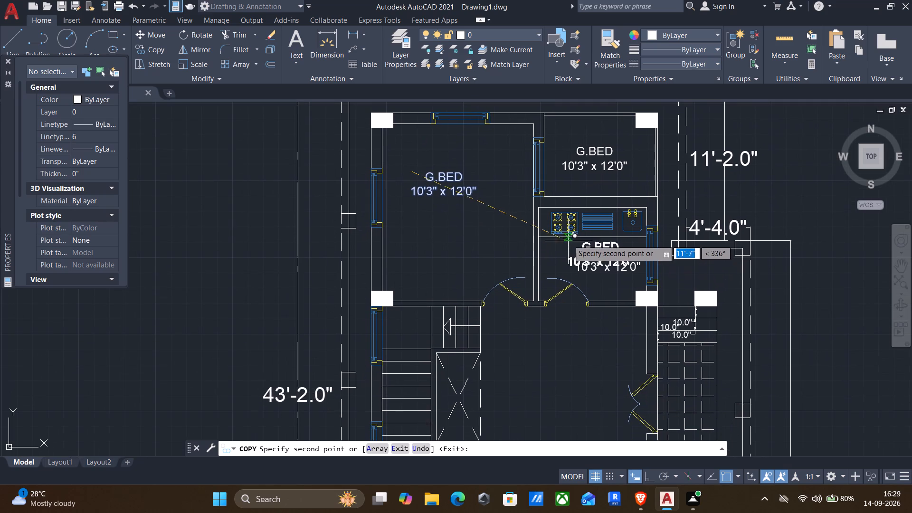
{"action": "middle_click_drag", "start_coordinate": [494, 380], "coordinate": [513, 307]}
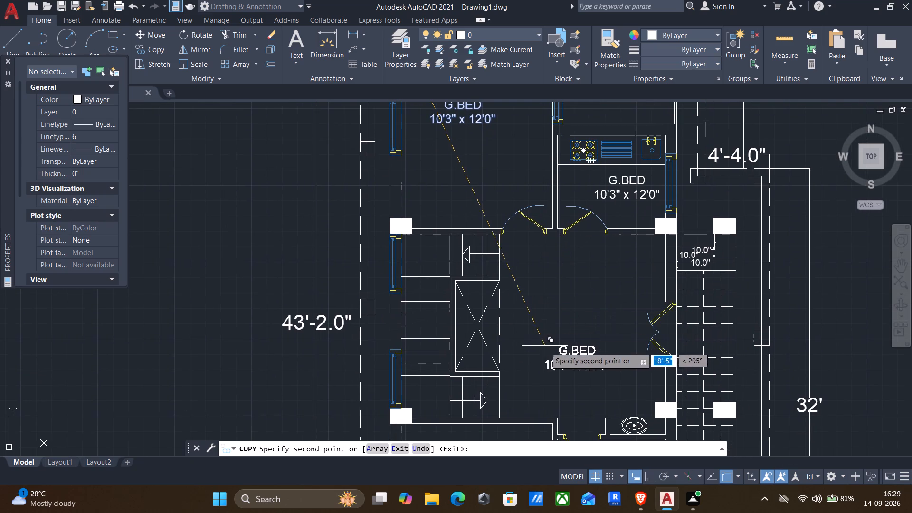
{"action": "left_click", "coordinate": [547, 315]}
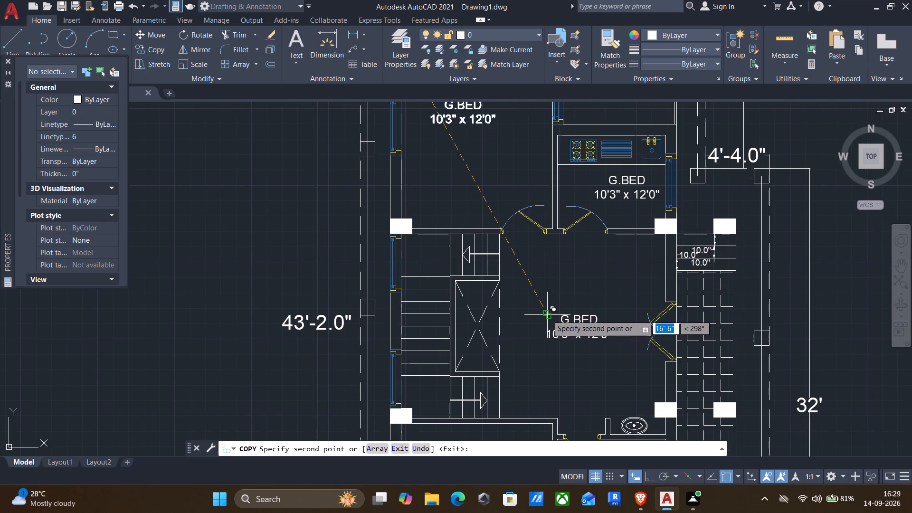
Place copies of the G.BED label on the crossed rectangle between the stair flights and on the lower stair landing.
{"action": "middle_click_drag", "start_coordinate": [527, 332], "coordinate": [540, 294]}
{"action": "scroll", "coordinate": [540, 294], "scroll_direction": "down", "scroll_amount": 1}
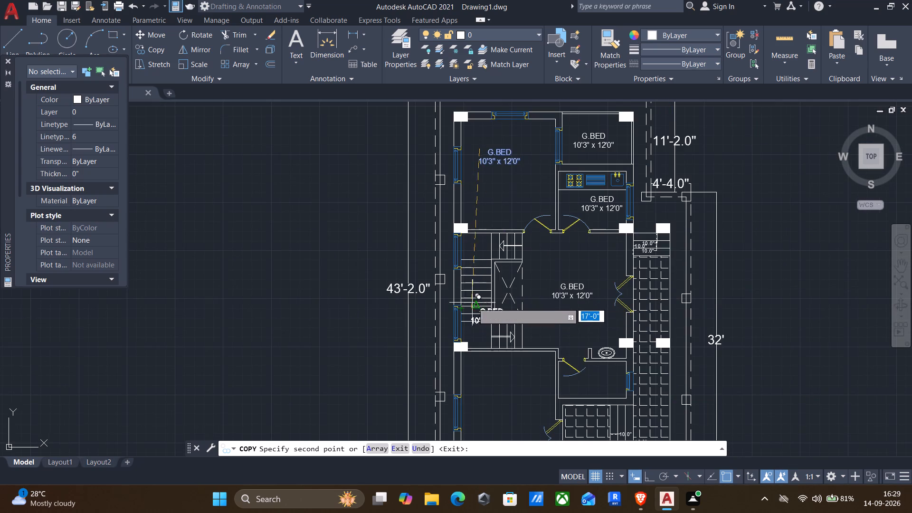
{"action": "scroll", "coordinate": [484, 296], "scroll_direction": "up", "scroll_amount": 3}
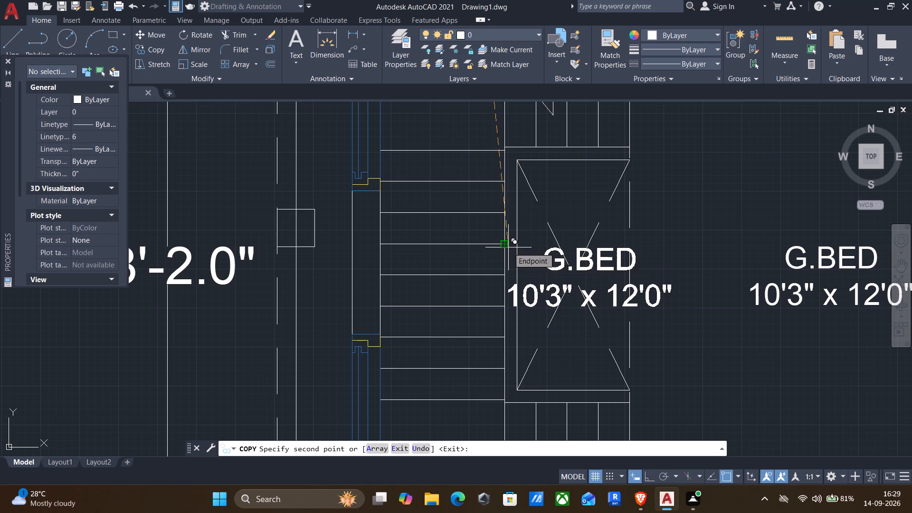
{"action": "left_click", "coordinate": [508, 247]}
{"action": "scroll", "coordinate": [412, 308], "scroll_direction": "down", "scroll_amount": 1}
{"action": "middle_click_drag", "start_coordinate": [412, 308], "coordinate": [452, 213]}
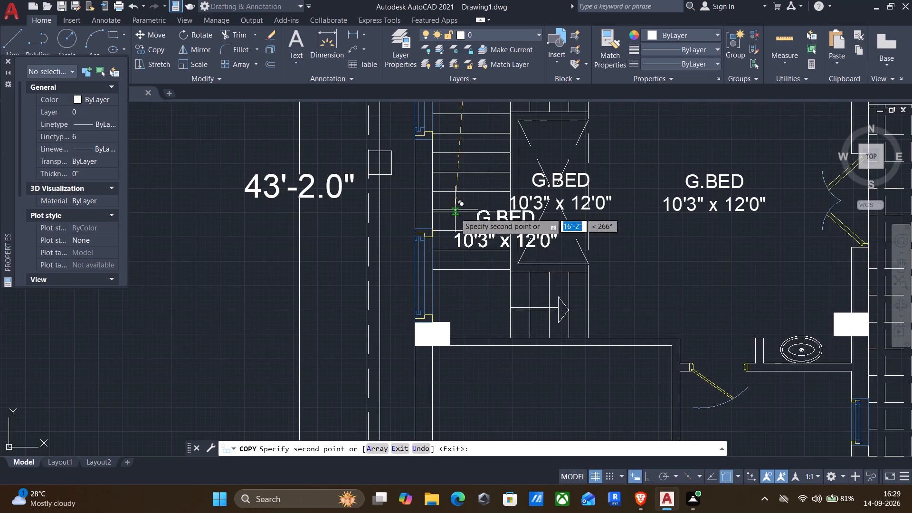
{"action": "scroll", "coordinate": [439, 266], "scroll_direction": "up", "scroll_amount": 2}
{"action": "left_click", "coordinate": [433, 298]}
{"action": "scroll", "coordinate": [439, 309], "scroll_direction": "down", "scroll_amount": 2}
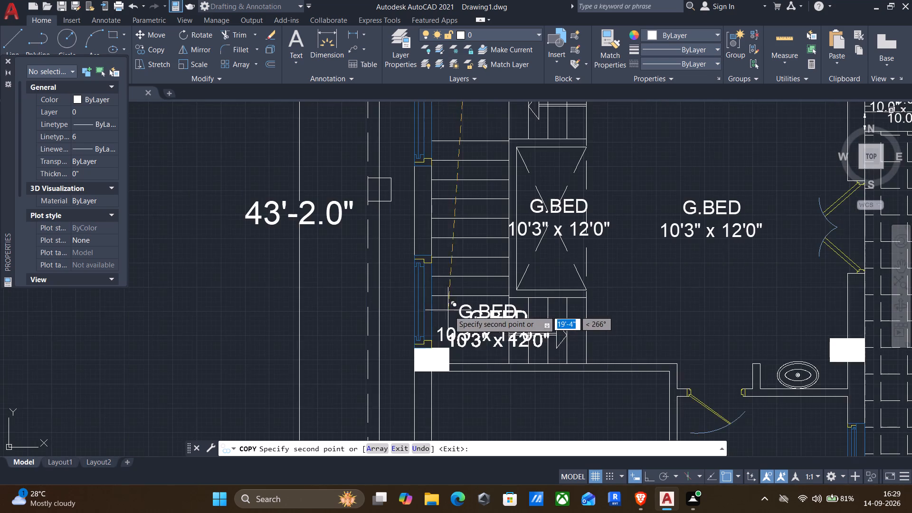
Place copies of the G.BED label in the large room below the stairs and in the small room beside it.
{"action": "middle_click_drag", "start_coordinate": [460, 319], "coordinate": [531, 202]}
{"action": "scroll", "coordinate": [537, 193], "scroll_direction": "down", "scroll_amount": 2}
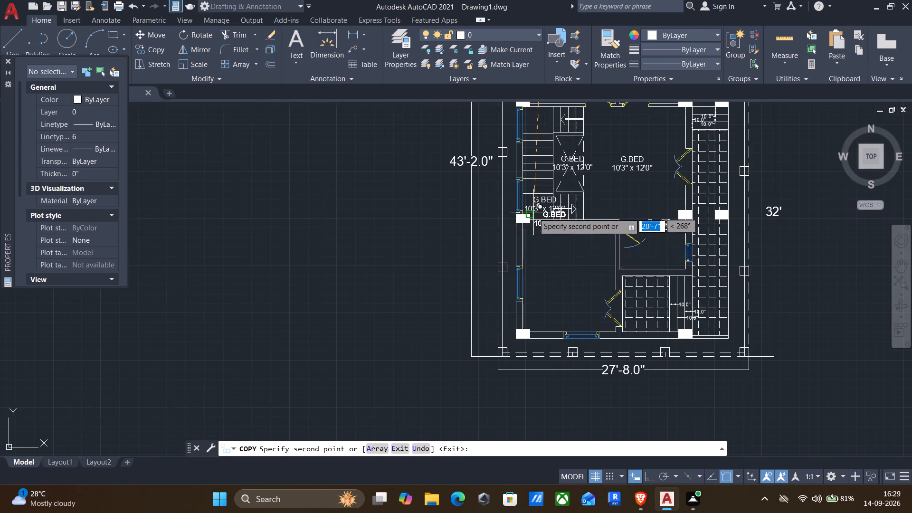
{"action": "left_click", "coordinate": [551, 266]}
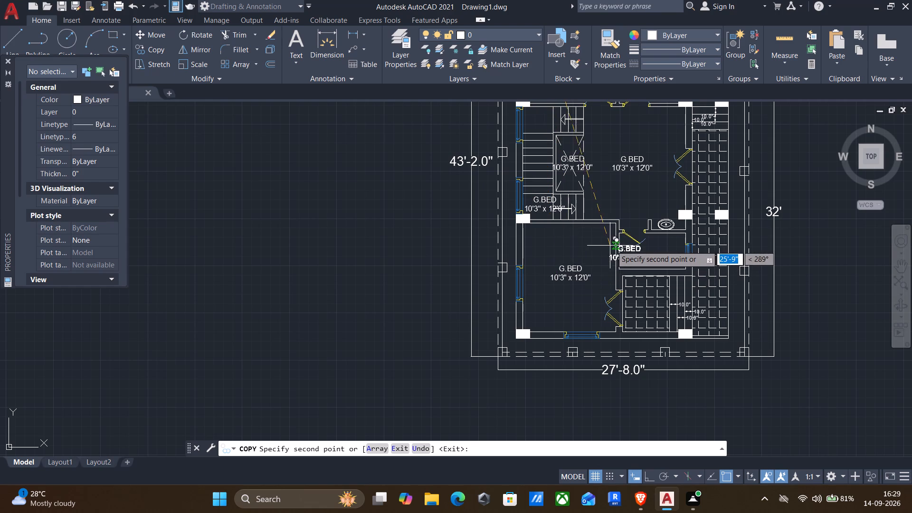
{"action": "scroll", "coordinate": [630, 248], "scroll_direction": "up", "scroll_amount": 2}
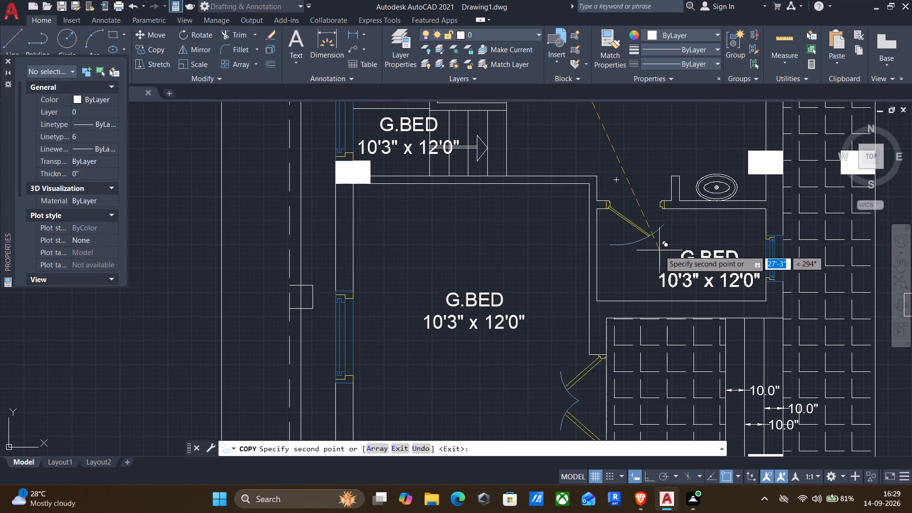
{"action": "left_click", "coordinate": [659, 250]}
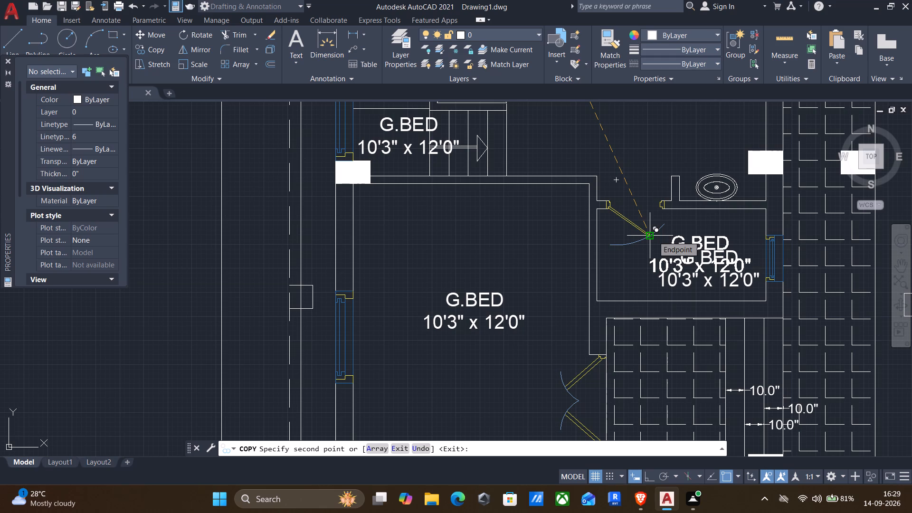
Place G.BED label copies outside the plan's east boundary and below the 27'-8.0" dimension, ending the copy.
{"action": "scroll", "coordinate": [648, 241], "scroll_direction": "down", "scroll_amount": 2}
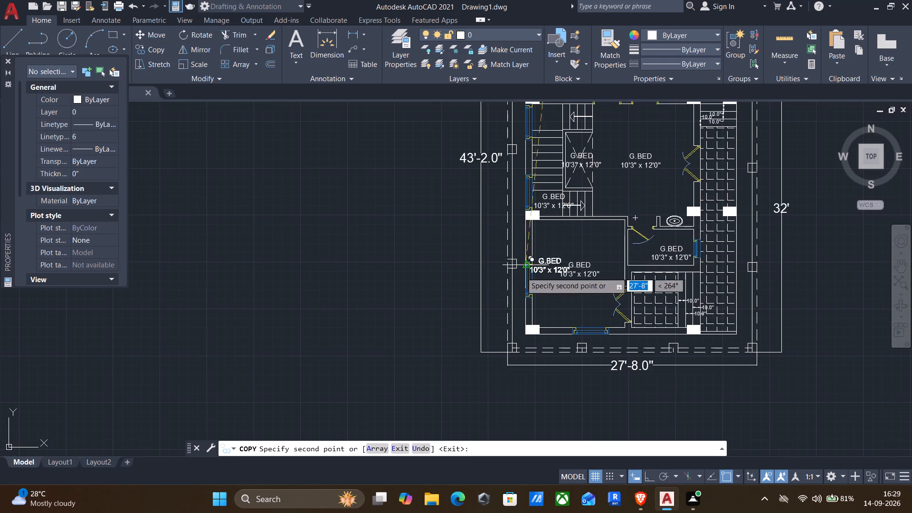
{"action": "scroll", "coordinate": [539, 284], "scroll_direction": "down", "scroll_amount": 2}
{"action": "scroll", "coordinate": [562, 278], "scroll_direction": "up", "scroll_amount": 3}
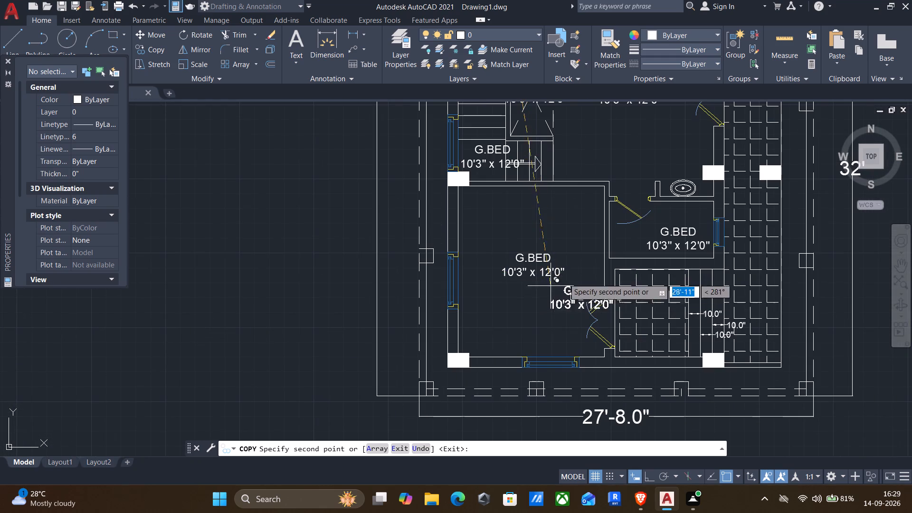
{"action": "middle_click_drag", "start_coordinate": [558, 200], "coordinate": [474, 344]}
{"action": "middle_click_drag", "start_coordinate": [453, 254], "coordinate": [439, 274]}
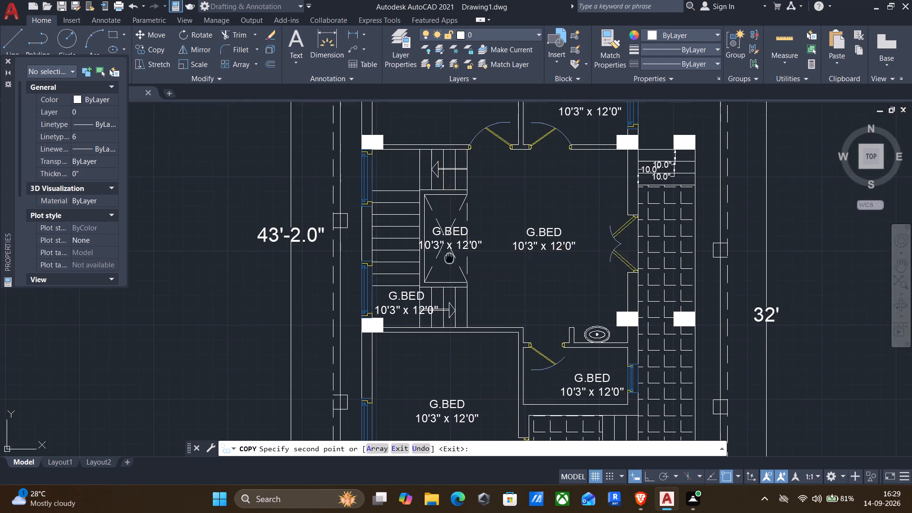
{"action": "middle_click_drag", "start_coordinate": [439, 274], "coordinate": [423, 423]}
{"action": "middle_click_drag", "start_coordinate": [517, 316], "coordinate": [520, 256]}
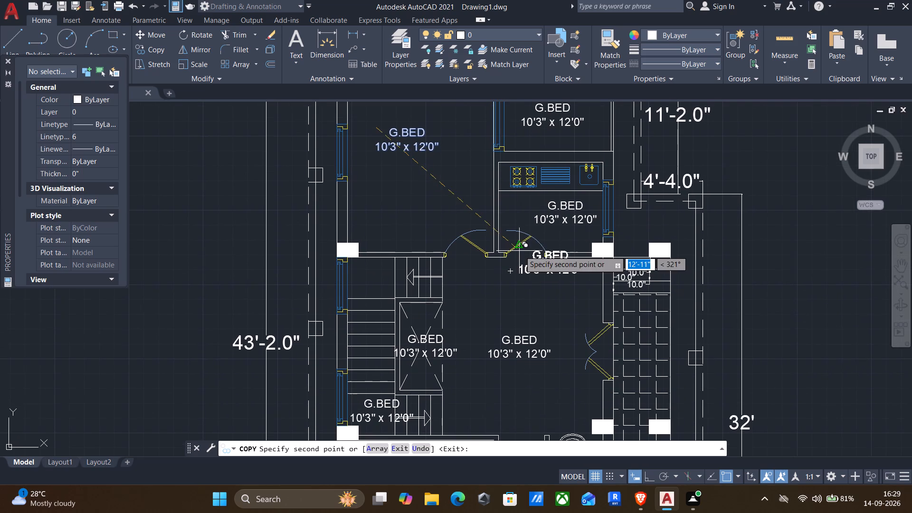
{"action": "middle_click_drag", "start_coordinate": [673, 318], "coordinate": [618, 309]}
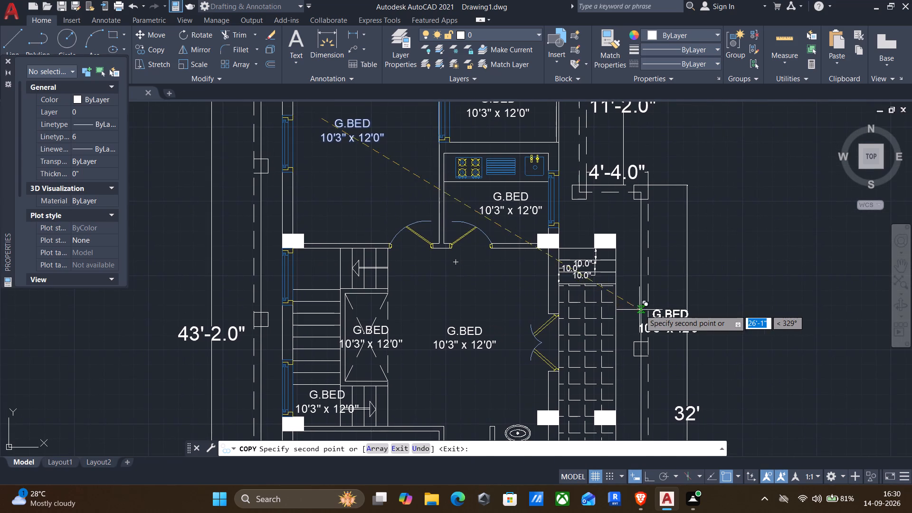
{"action": "scroll", "coordinate": [644, 310], "scroll_direction": "up", "scroll_amount": 1}
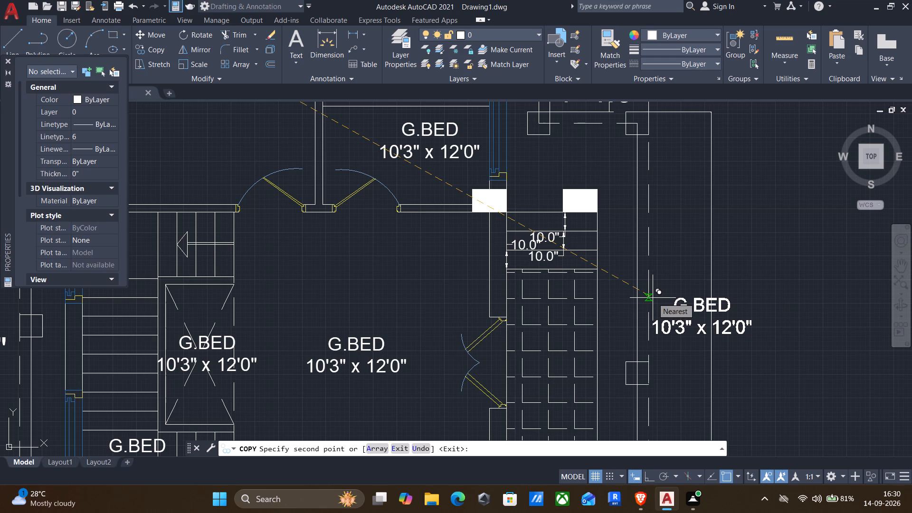
{"action": "left_click", "coordinate": [657, 297]}
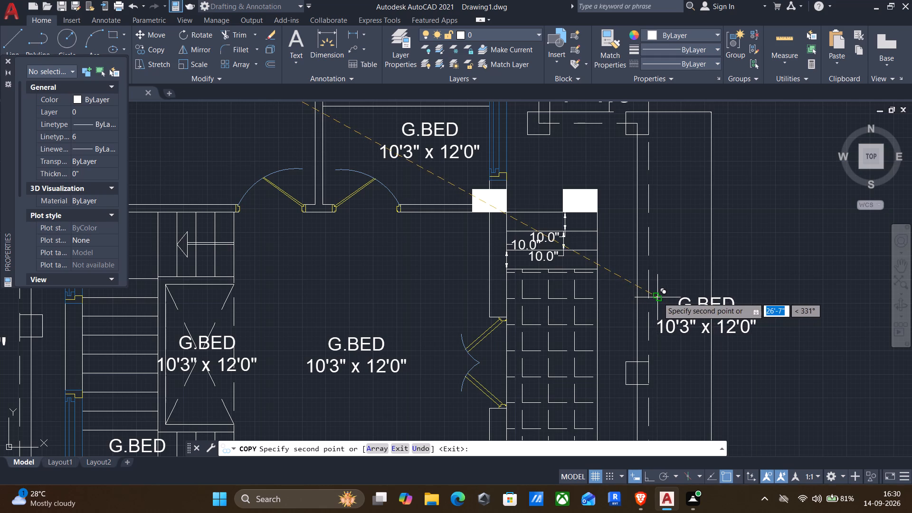
{"action": "scroll", "coordinate": [662, 314], "scroll_direction": "down", "scroll_amount": 1}
{"action": "middle_click_drag", "start_coordinate": [681, 346], "coordinate": [706, 161]}
{"action": "middle_click_drag", "start_coordinate": [647, 314], "coordinate": [650, 159]}
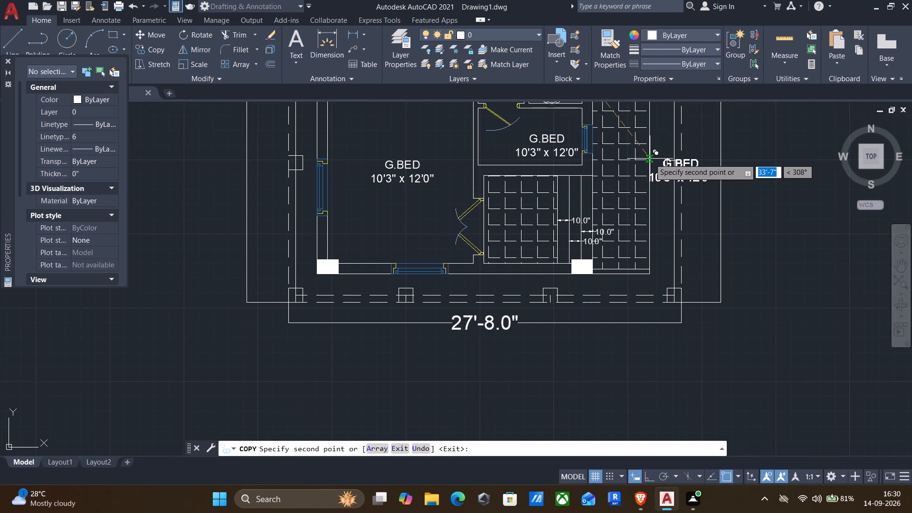
{"action": "middle_click_drag", "start_coordinate": [565, 299], "coordinate": [570, 197]}
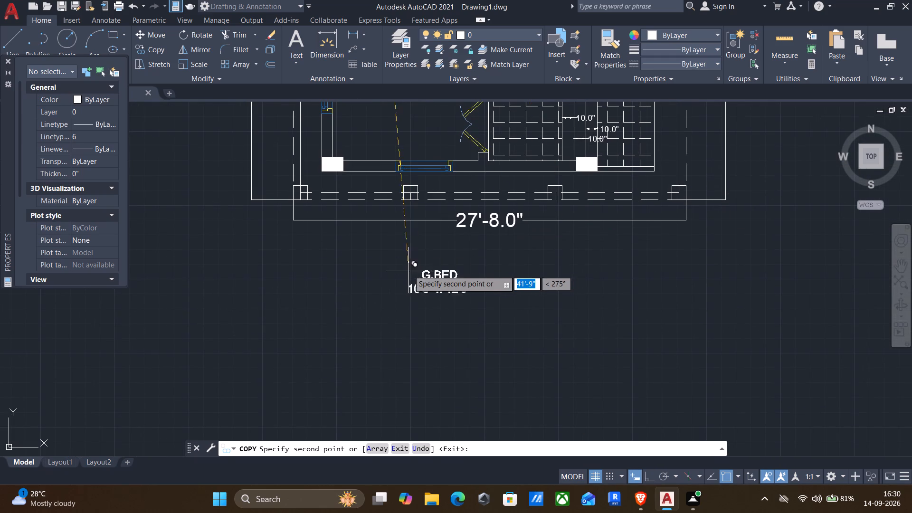
{"action": "left_click", "coordinate": [456, 265]}
{"action": "key", "text": "Escape"}
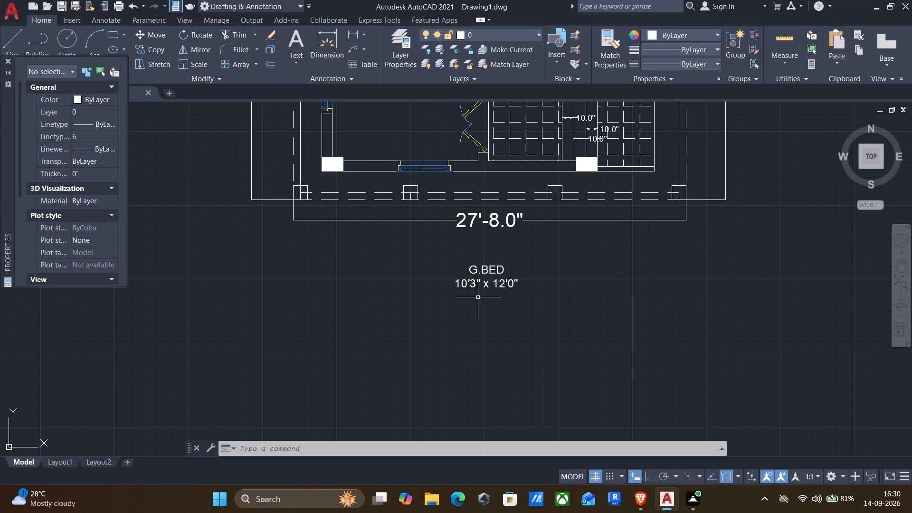
Replace the G.BED line of the label in the large room below the stairs with OFFICE ROOM.
{"action": "middle_click_drag", "start_coordinate": [464, 285], "coordinate": [586, 472]}
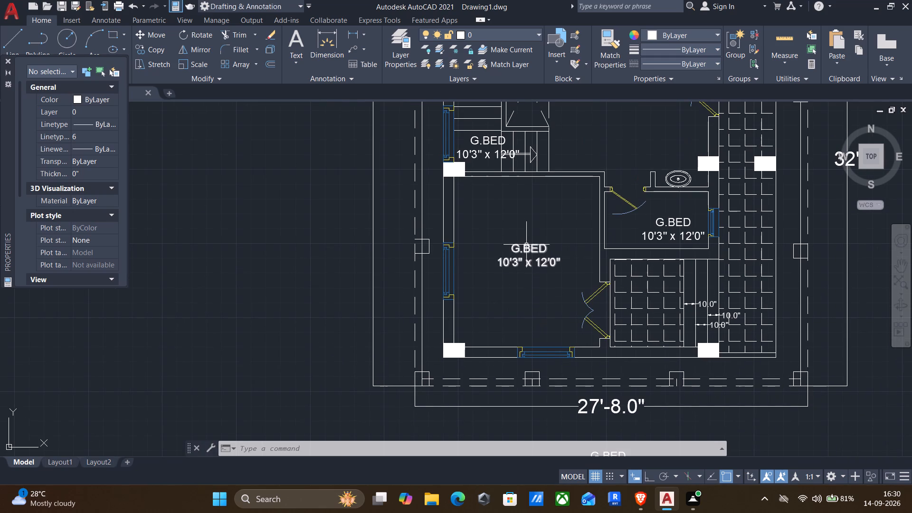
{"action": "left_click", "coordinate": [527, 245]}
{"action": "left_click_drag", "start_coordinate": [527, 240], "coordinate": [527, 230]}
{"action": "left_click", "coordinate": [536, 273]}
{"action": "double_click", "coordinate": [540, 250]}
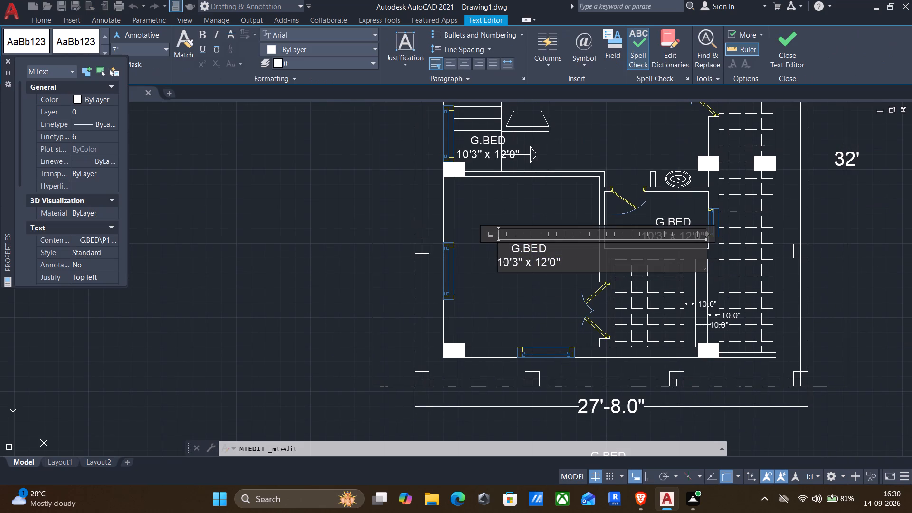
{"action": "left_click_drag", "start_coordinate": [558, 252], "coordinate": [529, 252]}
{"action": "left_click_drag", "start_coordinate": [529, 252], "coordinate": [426, 253]}
{"action": "key", "text": "o"}
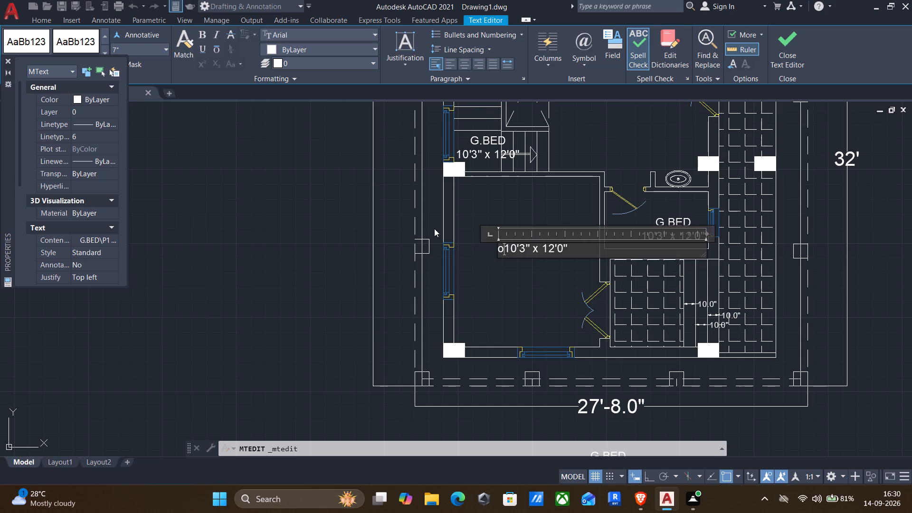
{"action": "key", "text": "BackSpace"}
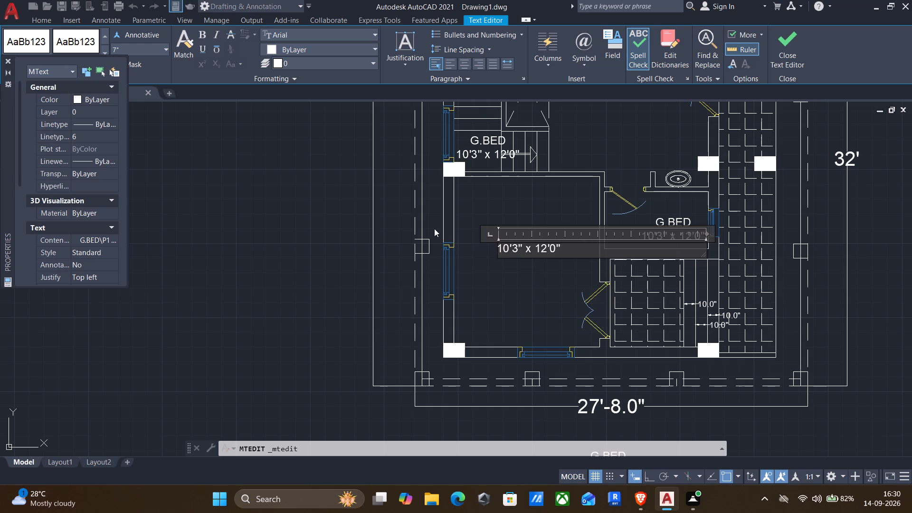
{"action": "type", "text": "OFF"}
{"action": "type", "text": "ICE ROO"}
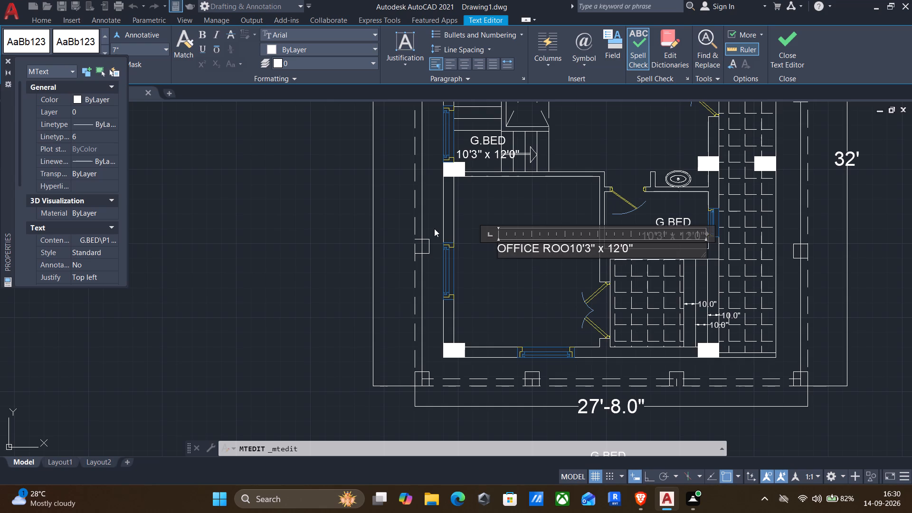
{"action": "key", "text": "m"}
{"action": "key", "text": "Return"}
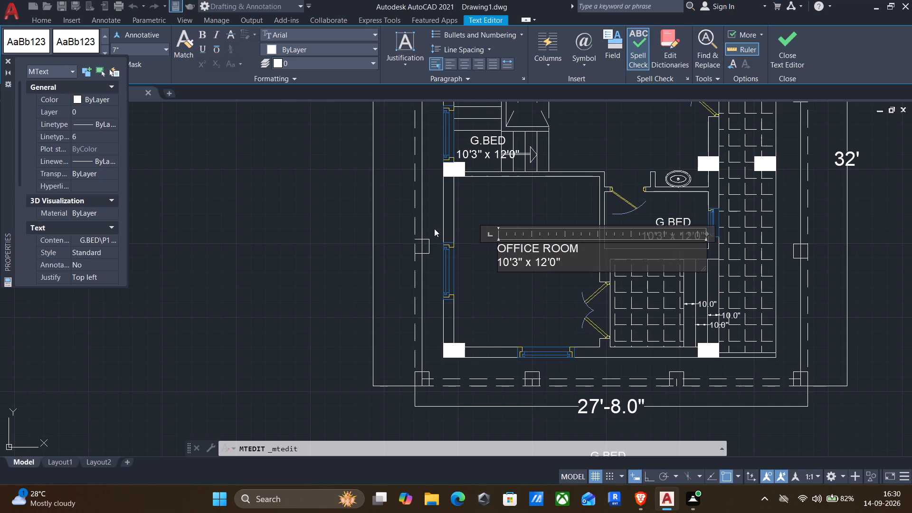
Indent the size line of the OFFICE ROOM label with two leading spaces to centre it under the name.
{"action": "key", "text": "Up"}
{"action": "key", "text": "space"}
{"action": "key", "text": "BackSpace"}
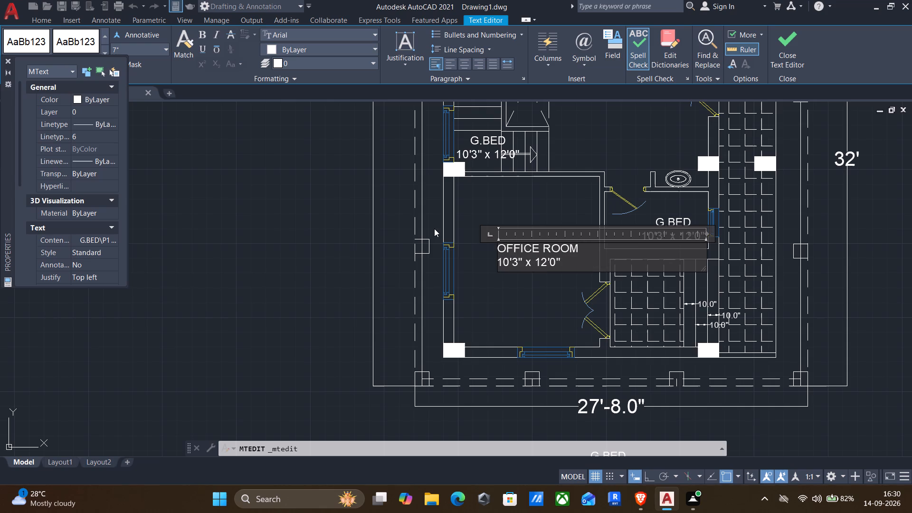
{"action": "key", "text": "Down"}
{"action": "key", "text": "space"}
{"action": "key", "text": "space"}
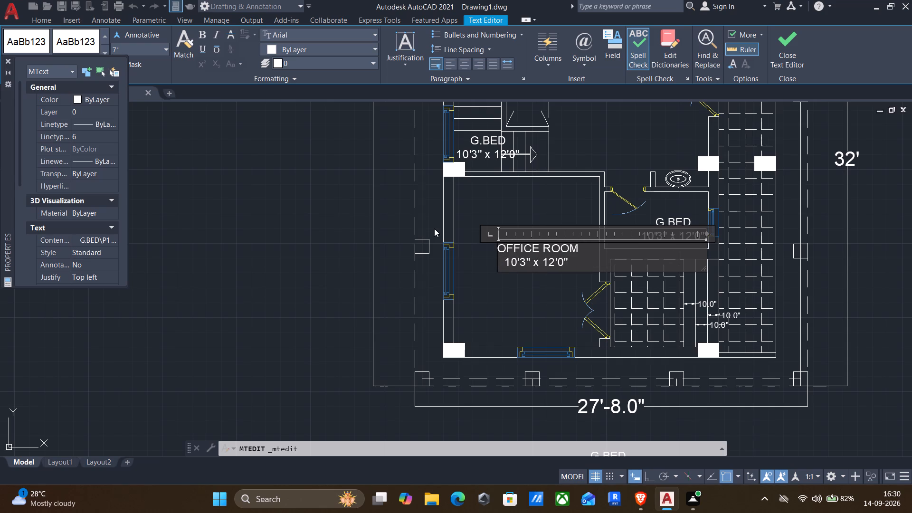
{"action": "left_click", "coordinate": [501, 306]}
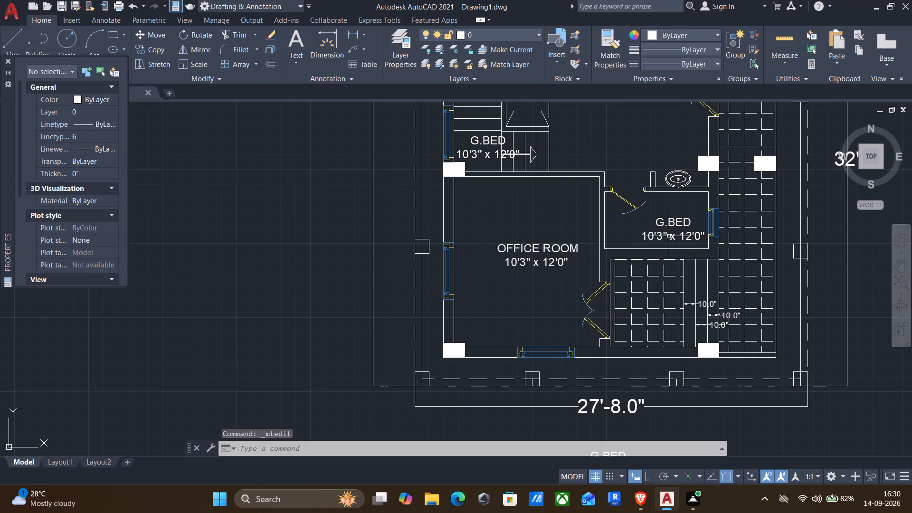
Replace the G.BED line of the label in the small room beside the office room with TOILET.
{"action": "double_click", "coordinate": [668, 223]}
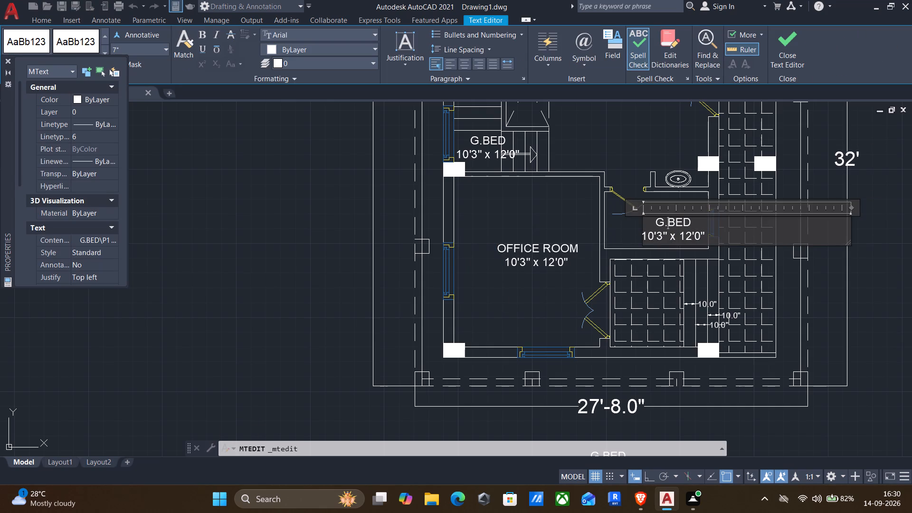
{"action": "left_click_drag", "start_coordinate": [696, 226], "coordinate": [595, 224]}
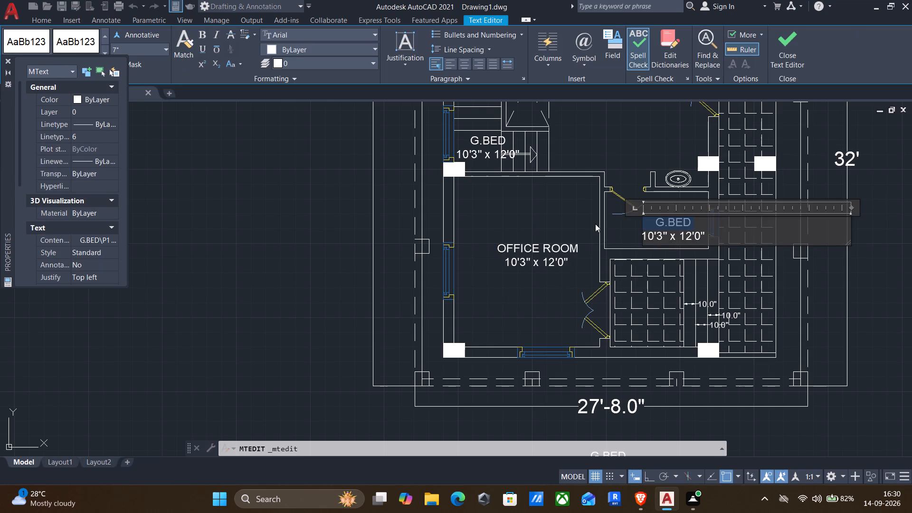
{"action": "type", "text": "ROILET"}
{"action": "key", "text": "Return"}
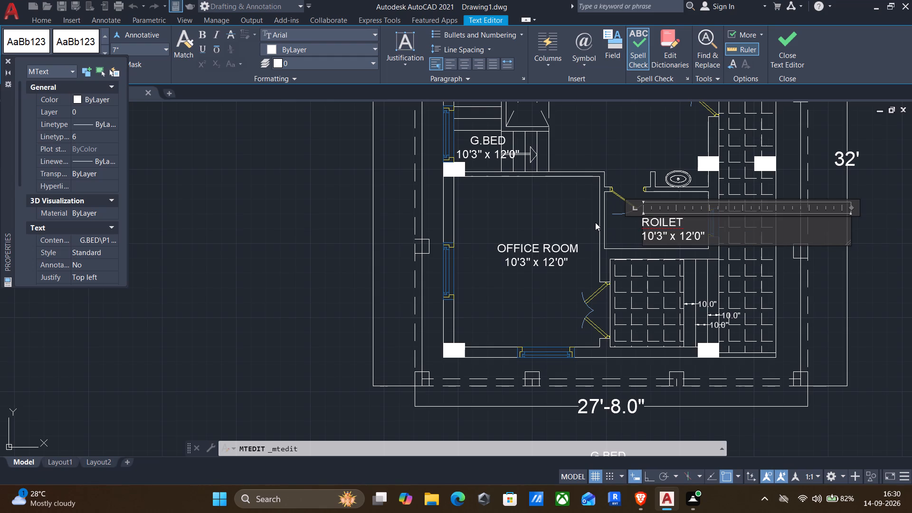
{"action": "key", "text": "Up"}
{"action": "key", "text": "Right"}
{"action": "key", "text": "BackSpace"}
{"action": "key", "text": "t"}
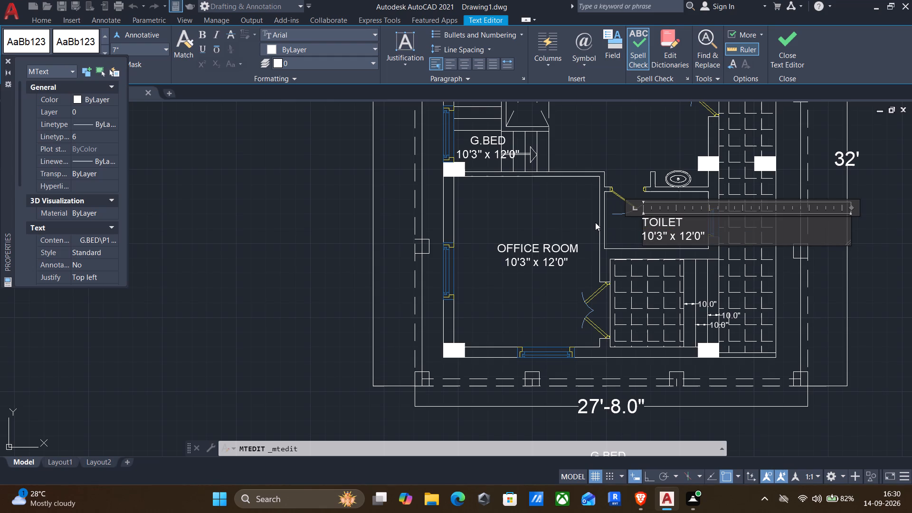
Set the size line of the TOILET label to 7'4" x 4'0".
{"action": "key", "text": "Down"}
{"action": "key", "text": "Left"}
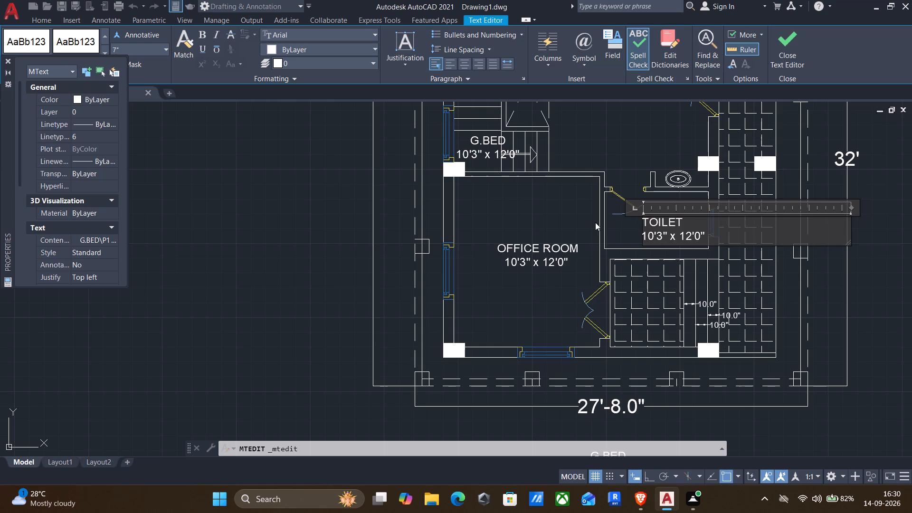
{"action": "key", "text": "Right"}
{"action": "key", "text": "Right"}
{"action": "key", "text": "BackSpace"}
{"action": "key", "text": "BackSpace"}
{"action": "key", "text": "7"}
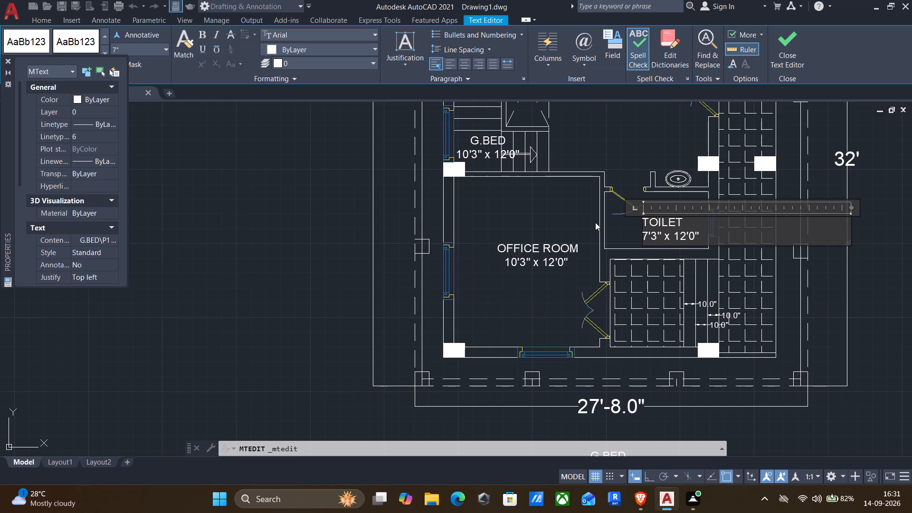
{"action": "key", "text": "Right"}
{"action": "key", "text": "Right"}
{"action": "key", "text": "BackSpace"}
{"action": "key", "text": "4"}
{"action": "key", "text": "Right"}
{"action": "key", "text": "Right"}
{"action": "key", "text": "Right"}
{"action": "key", "text": "Right"}
{"action": "key", "text": "Right"}
{"action": "key", "text": "Right"}
{"action": "key", "text": "BackSpace"}
{"action": "key", "text": "BackSpace"}
{"action": "key", "text": "4"}
Indent the TOILET name with one leading space to centre it over its size line, and finish editing the label.
{"action": "key", "text": "Up"}
{"action": "key", "text": "Left"}
{"action": "key", "text": "Left"}
{"action": "key", "text": "Left"}
{"action": "key", "text": "Left"}
{"action": "key", "text": "Left"}
{"action": "key", "text": "Left"}
{"action": "key", "text": "space"}
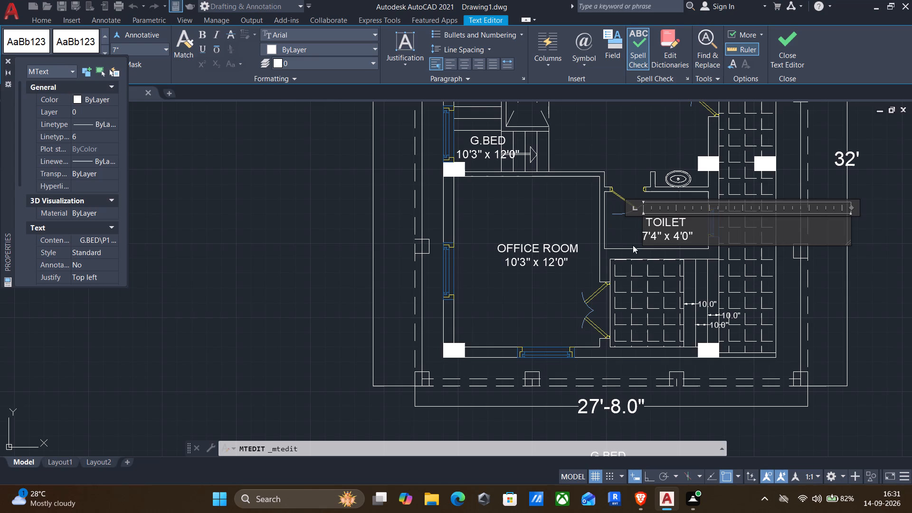
{"action": "key", "text": "space"}
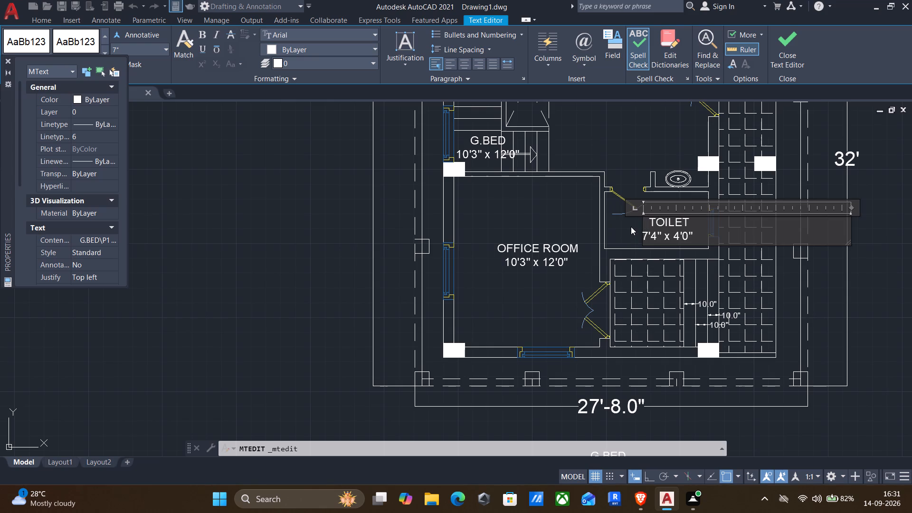
{"action": "key", "text": "BackSpace"}
{"action": "left_click", "coordinate": [626, 226]}
Replace the G.BED line of the label in the large room beside the stairs with DINING, keeping the size on its own line.
{"action": "scroll", "coordinate": [664, 221], "scroll_direction": "down", "scroll_amount": 1}
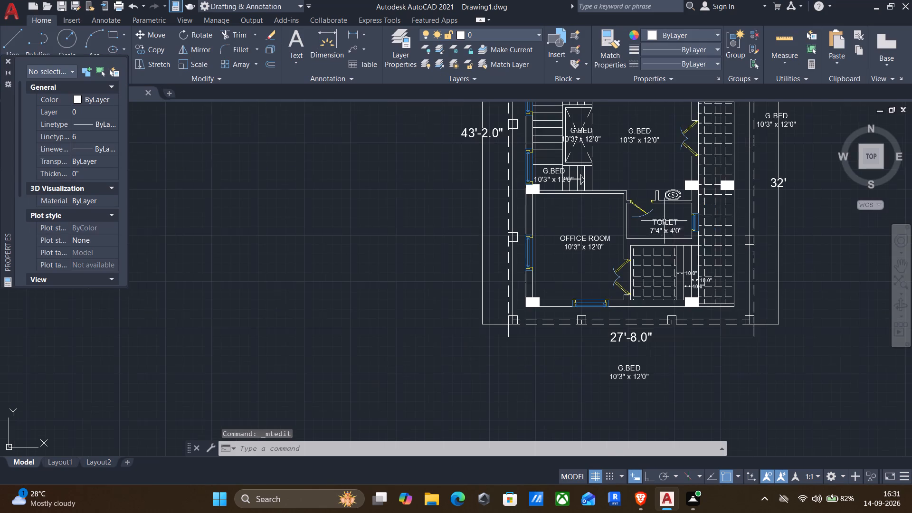
{"action": "middle_click_drag", "start_coordinate": [652, 269], "coordinate": [617, 372]}
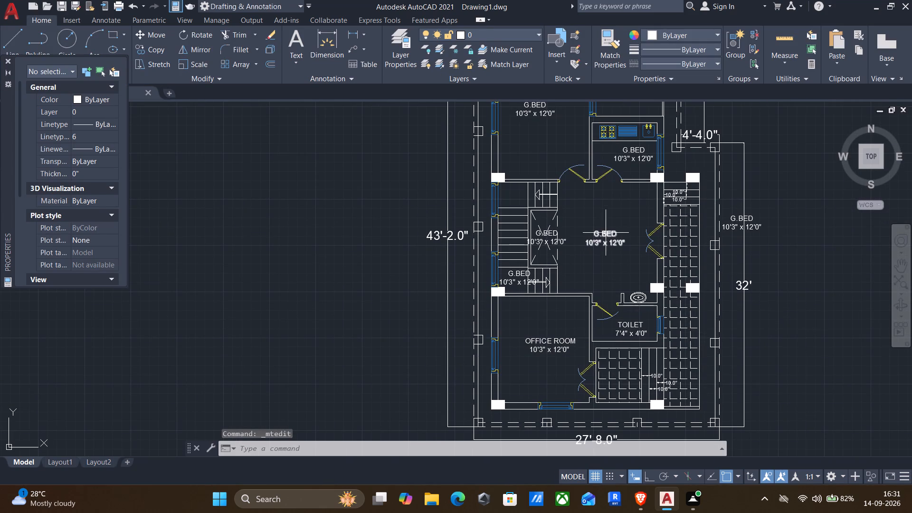
{"action": "double_click", "coordinate": [606, 232]}
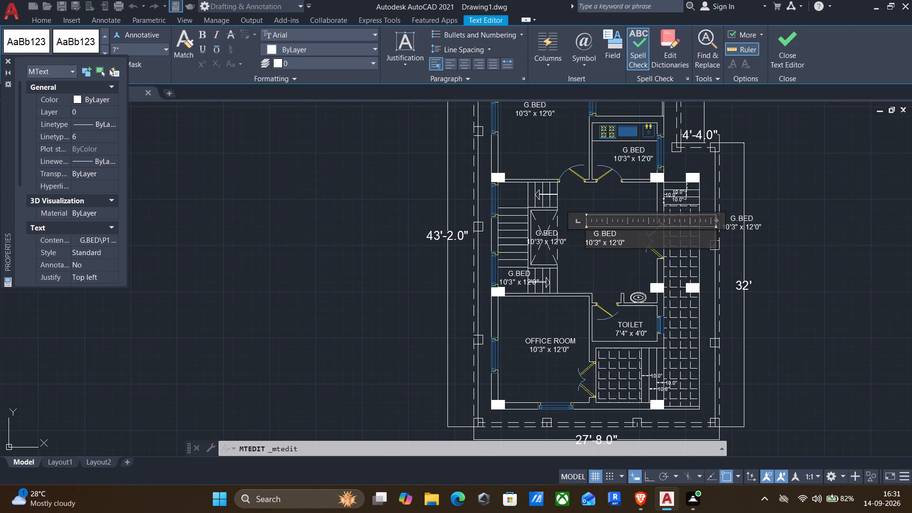
{"action": "left_click_drag", "start_coordinate": [640, 235], "coordinate": [473, 200]}
{"action": "type", "text": "DINN"}
{"action": "key", "text": "BackSpace"}
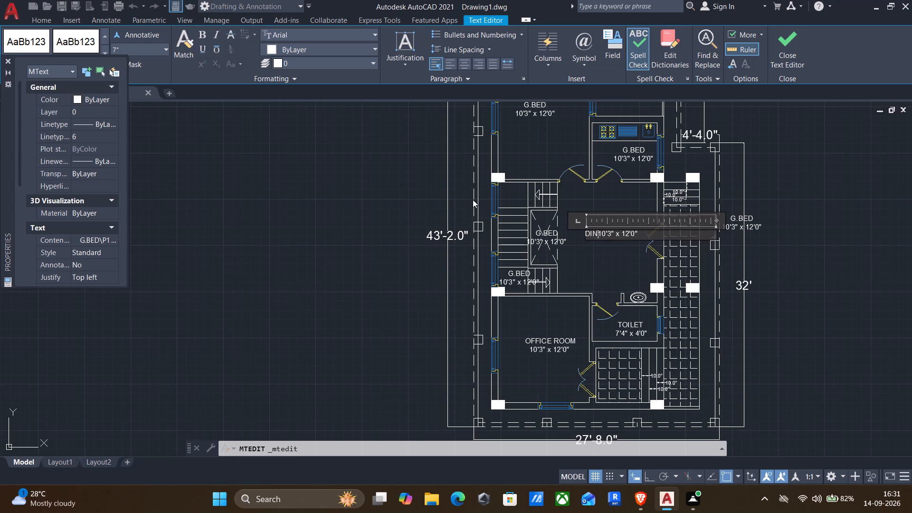
{"action": "type", "text": "ING"}
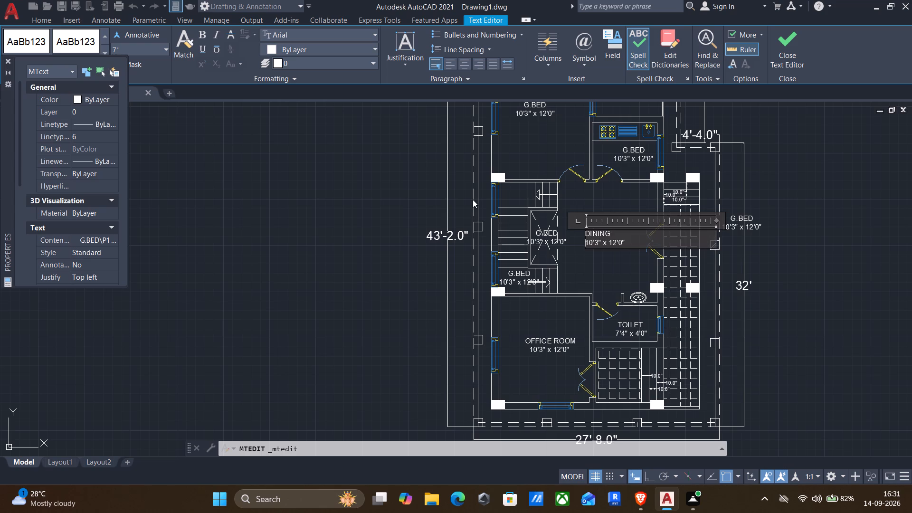
{"action": "key", "text": "Return"}
Set the size line of the DINING label to 11'3" x 12'6" and finish editing it.
{"action": "key", "text": "Right"}
{"action": "key", "text": "Right"}
{"action": "key", "text": "BackSpace"}
{"action": "key", "text": "1"}
{"action": "key", "text": "Right"}
{"action": "key", "text": "Right"}
{"action": "key", "text": "Right"}
{"action": "key", "text": "Right"}
{"action": "key", "text": "Right"}
{"action": "key", "text": "Right"}
{"action": "key", "text": "Right"}
{"action": "key", "text": "Right"}
{"action": "key", "text": "Right"}
{"action": "key", "text": "Right"}
{"action": "key", "text": "BackSpace"}
{"action": "key", "text": "6"}
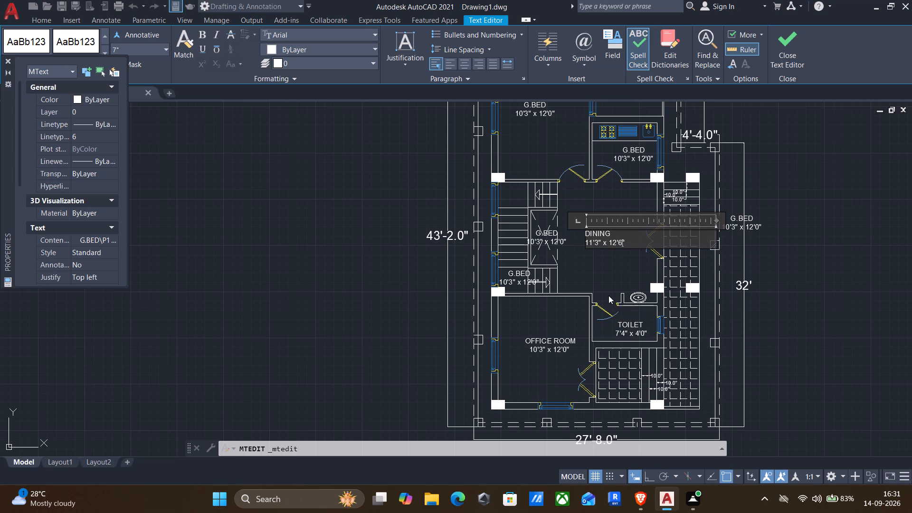
{"action": "left_click", "coordinate": [600, 276]}
Replace the whole G.BED label over the crossed rectangle between the stair flights with VOID, without a size line.
{"action": "double_click", "coordinate": [547, 231]}
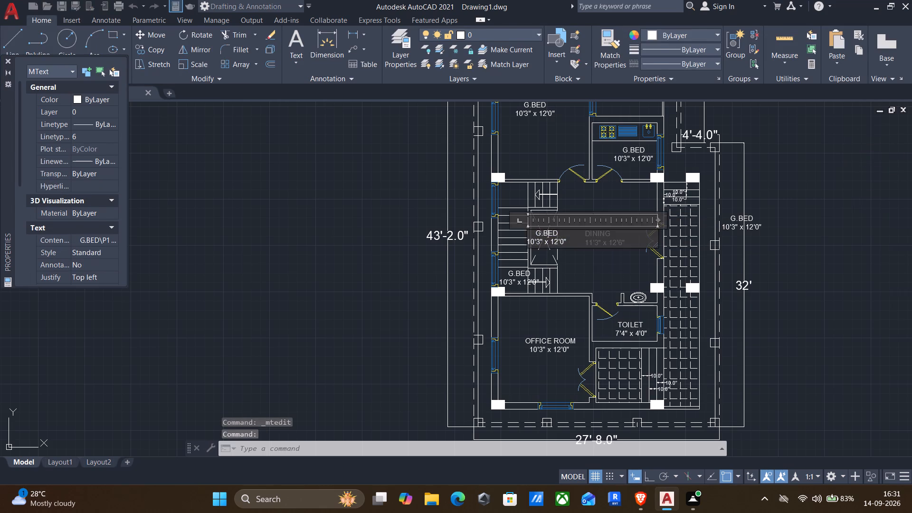
{"action": "scroll", "coordinate": [561, 242], "scroll_direction": "up", "scroll_amount": 1}
{"action": "left_click_drag", "start_coordinate": [570, 243], "coordinate": [448, 213]}
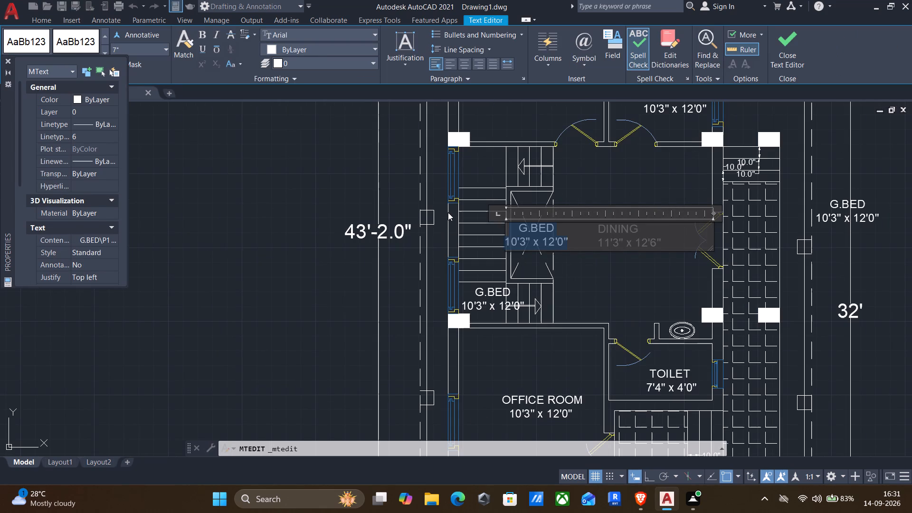
{"action": "type", "text": "VOID"}
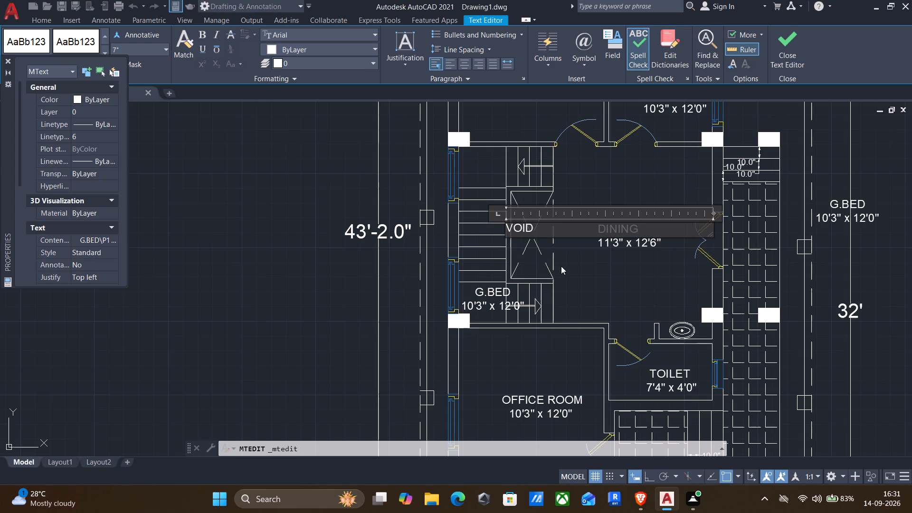
{"action": "left_click", "coordinate": [569, 270]}
Move the VOID label to the centre of the crossed rectangle between the stair flights.
{"action": "left_click", "coordinate": [524, 228]}
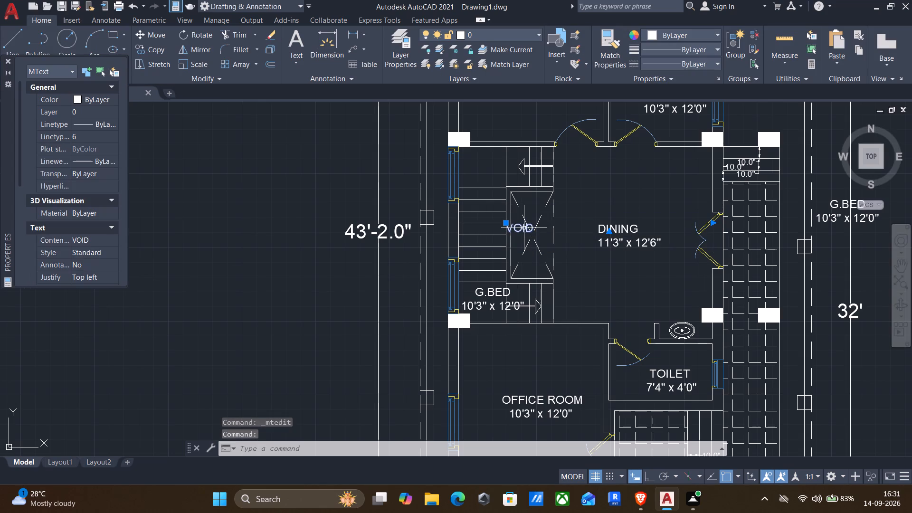
{"action": "key", "text": "m"}
{"action": "key", "text": "Return"}
{"action": "left_click", "coordinate": [505, 221]}
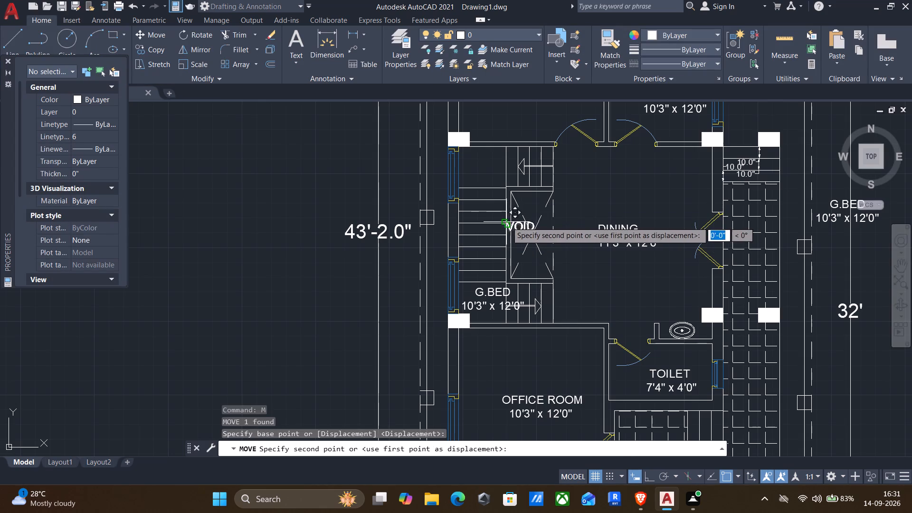
{"action": "left_click", "coordinate": [518, 228]}
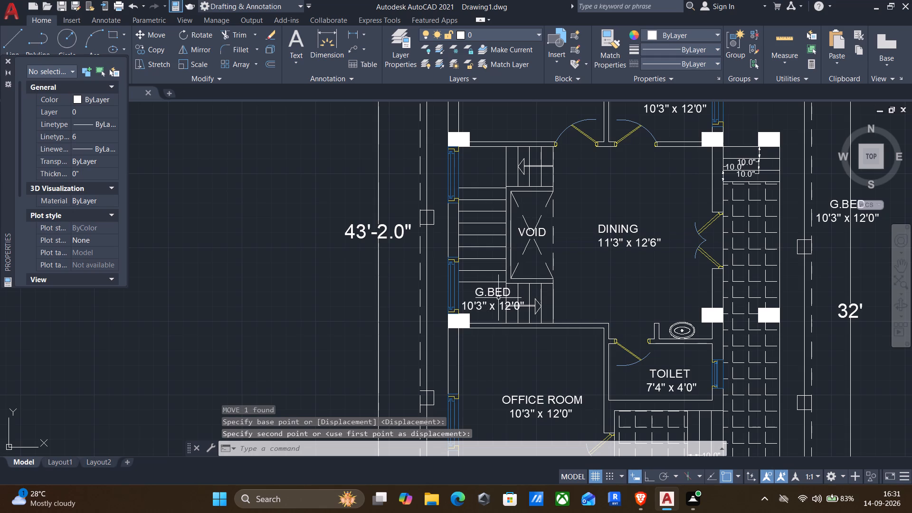
Replace the whole G.BED label at the lower stair landing with STAIRS, without a size line.
{"action": "double_click", "coordinate": [489, 292]}
{"action": "left_click_drag", "start_coordinate": [533, 305], "coordinate": [381, 261]}
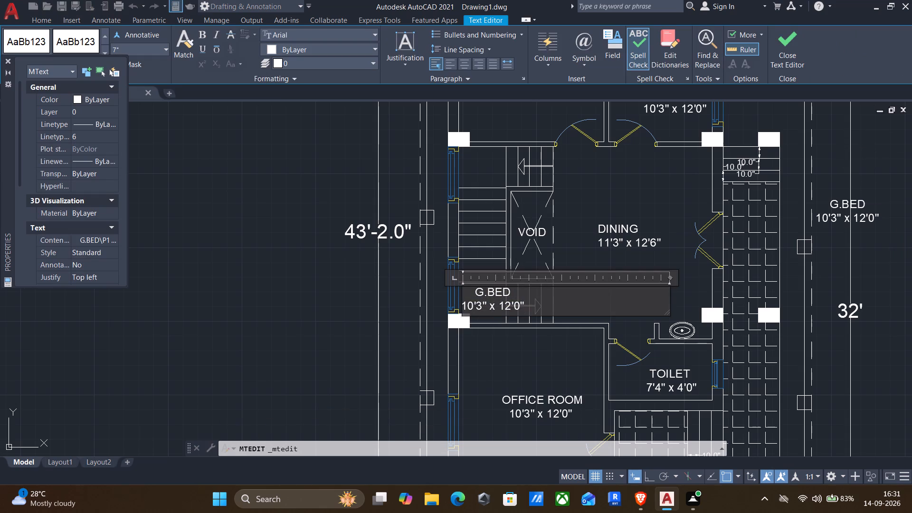
{"action": "left_click_drag", "start_coordinate": [381, 261], "coordinate": [374, 254]}
{"action": "type", "text": "STAIRS"}
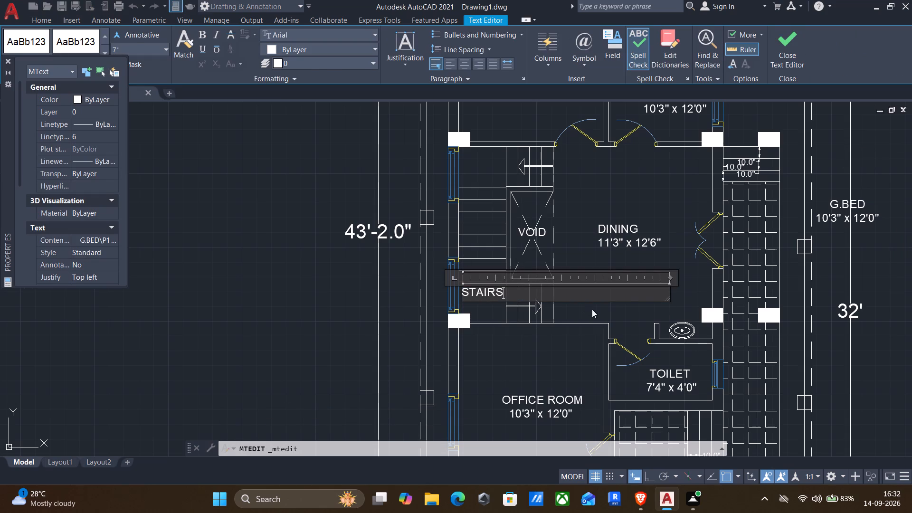
{"action": "left_click", "coordinate": [593, 310]}
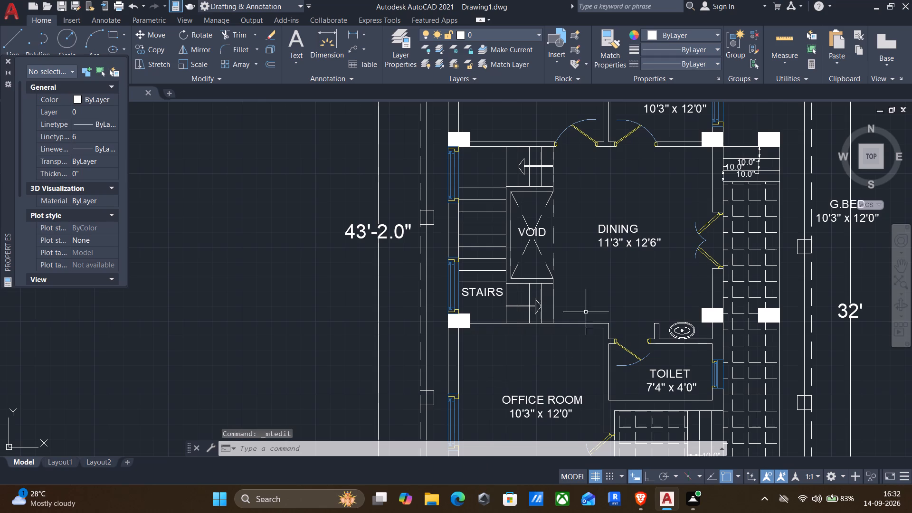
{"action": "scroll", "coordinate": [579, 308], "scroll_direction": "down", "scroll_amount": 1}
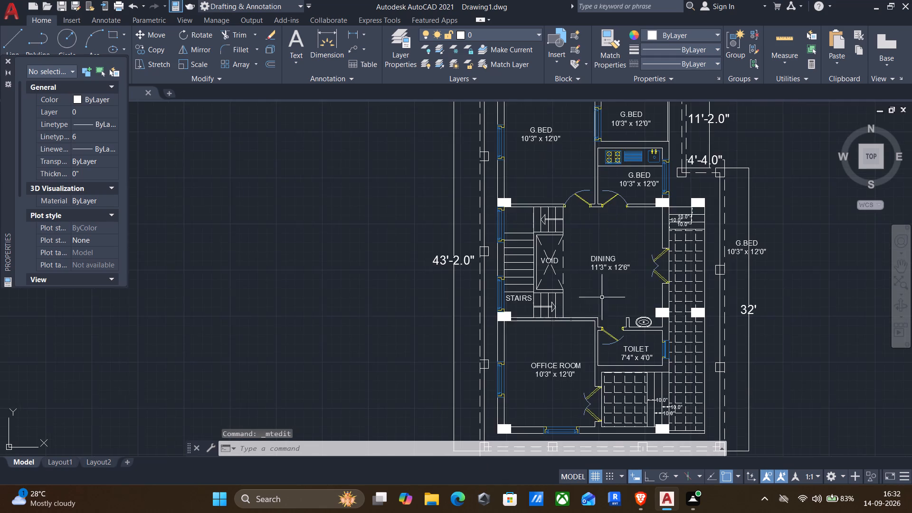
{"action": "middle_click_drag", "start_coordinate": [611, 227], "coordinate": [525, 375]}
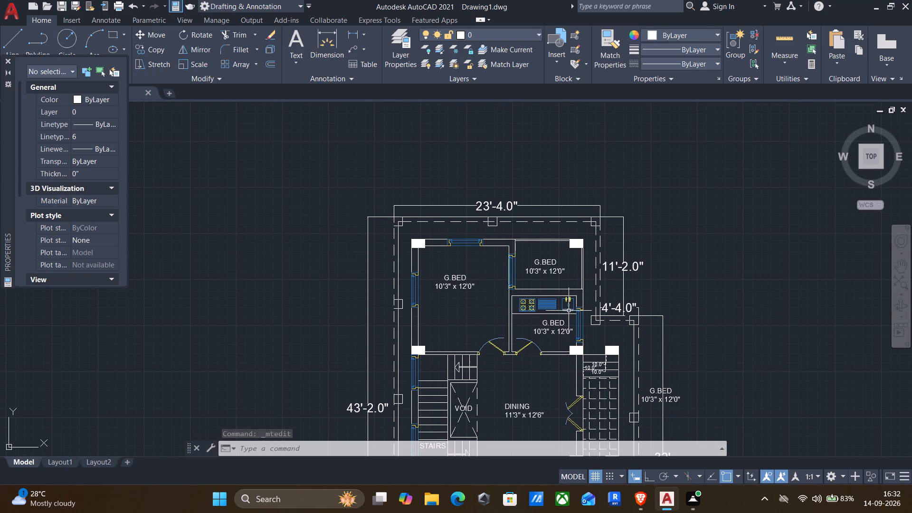
Replace the name G.BED with KITCHEN in the label below the stove and sink counter, keeping the size on its own line.
{"action": "scroll", "coordinate": [560, 332], "scroll_direction": "up", "scroll_amount": 3}
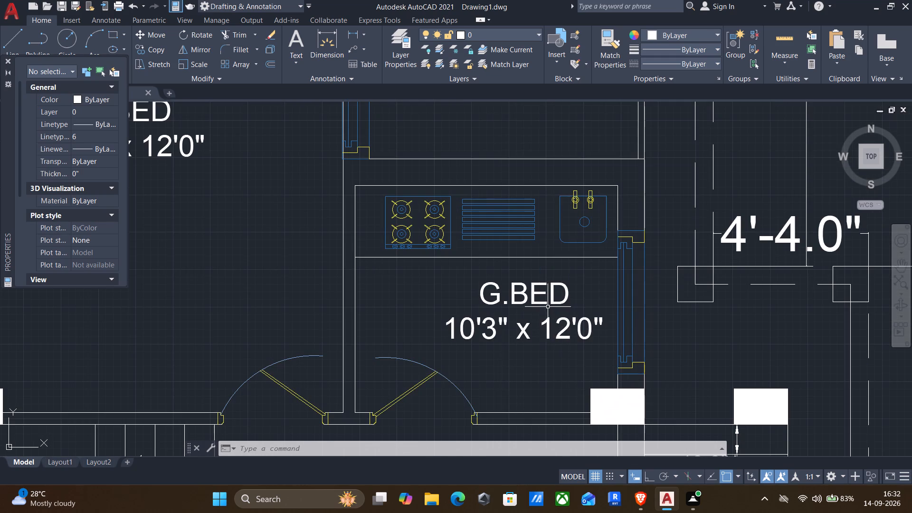
{"action": "double_click", "coordinate": [536, 286]}
{"action": "left_click_drag", "start_coordinate": [589, 303], "coordinate": [565, 293]}
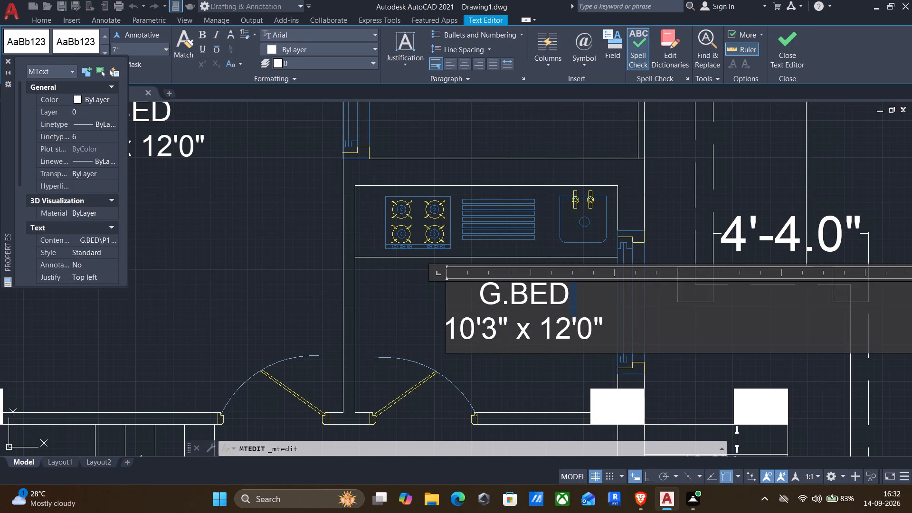
{"action": "left_click_drag", "start_coordinate": [565, 293], "coordinate": [488, 297]}
{"action": "key", "text": "BackSpace"}
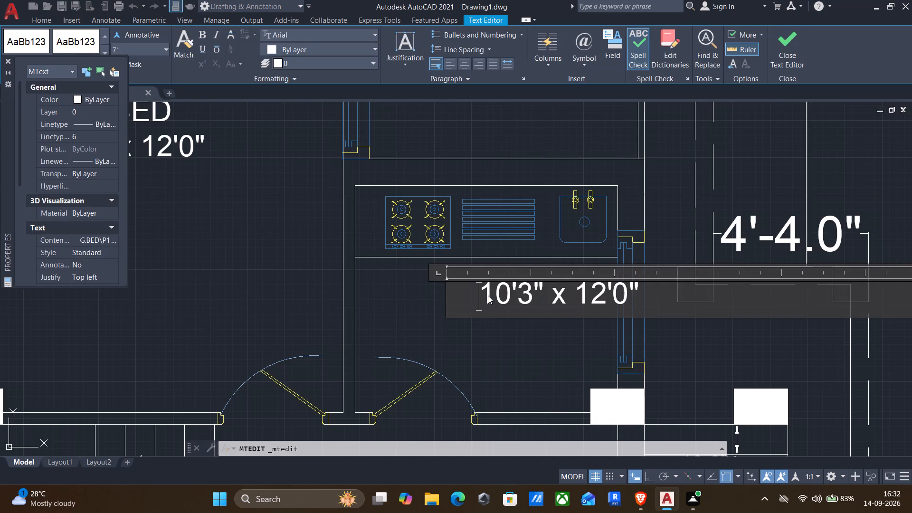
{"action": "type", "text": "KITCHEN"}
{"action": "key", "text": "Return"}
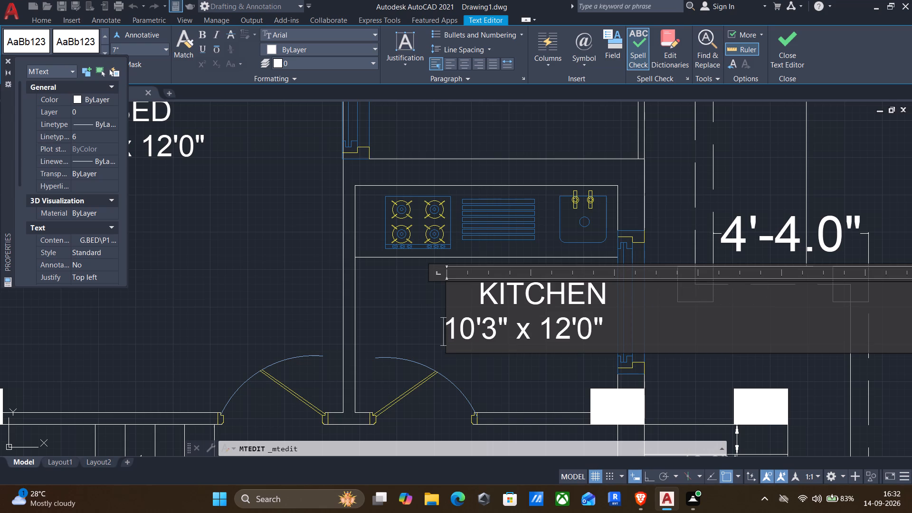
Set the first dimension in the KITCHEN label's size line to 7'4".
{"action": "key", "text": "Right"}
{"action": "key", "text": "Right"}
{"action": "key", "text": "BackSpace"}
{"action": "key", "text": "BackSpace"}
{"action": "key", "text": "7"}
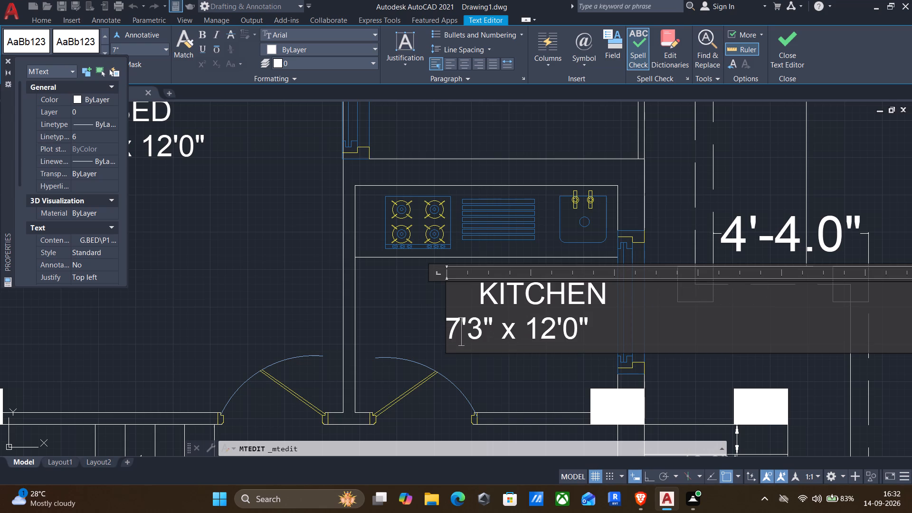
{"action": "key", "text": "Right"}
{"action": "key", "text": "Right"}
{"action": "key", "text": "BackSpace"}
{"action": "key", "text": "4"}
Set the second dimension in the KITCHEN label's size line to 6'4".
{"action": "key", "text": "Right"}
{"action": "key", "text": "Right"}
{"action": "key", "text": "Right"}
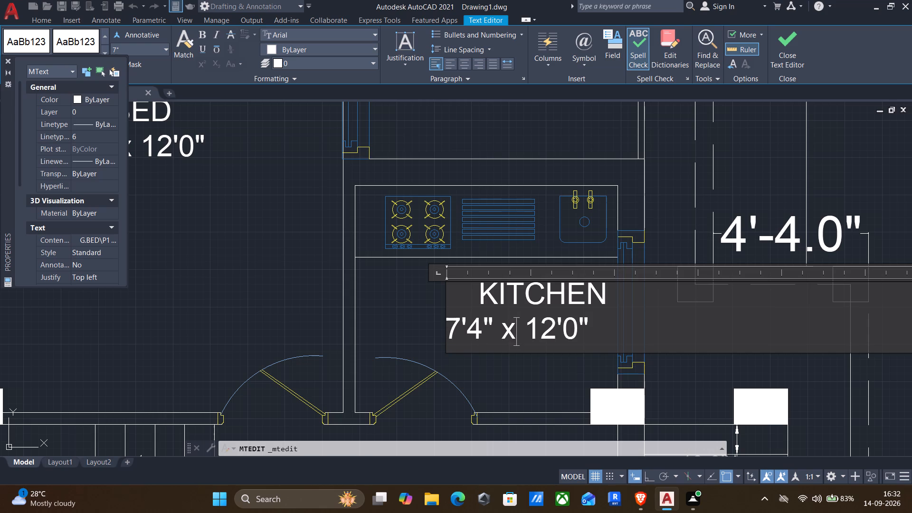
{"action": "key", "text": "Right"}
{"action": "key", "text": "Right"}
{"action": "key", "text": "Right"}
{"action": "key", "text": "Right"}
{"action": "key", "text": "Right"}
{"action": "key", "text": "Left"}
{"action": "key", "text": "Left"}
{"action": "key", "text": "BackSpace"}
{"action": "key", "text": "BackSpace"}
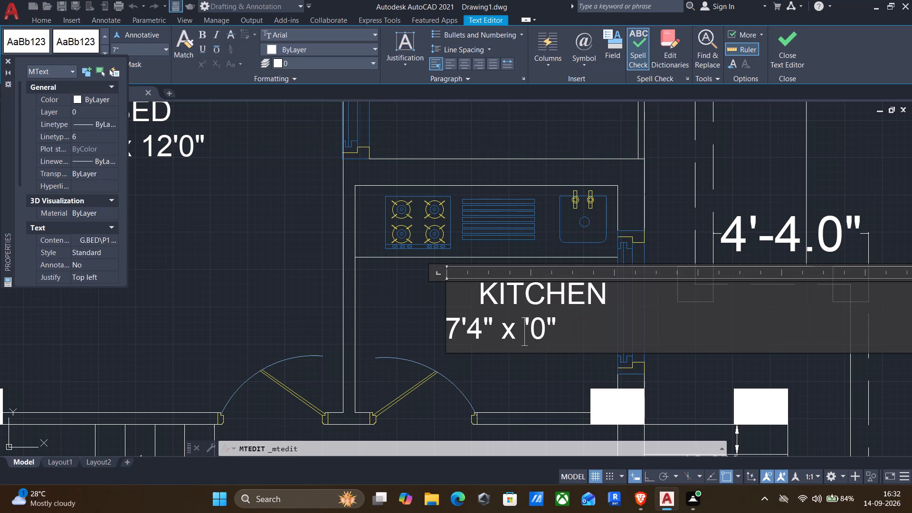
{"action": "key", "text": "6"}
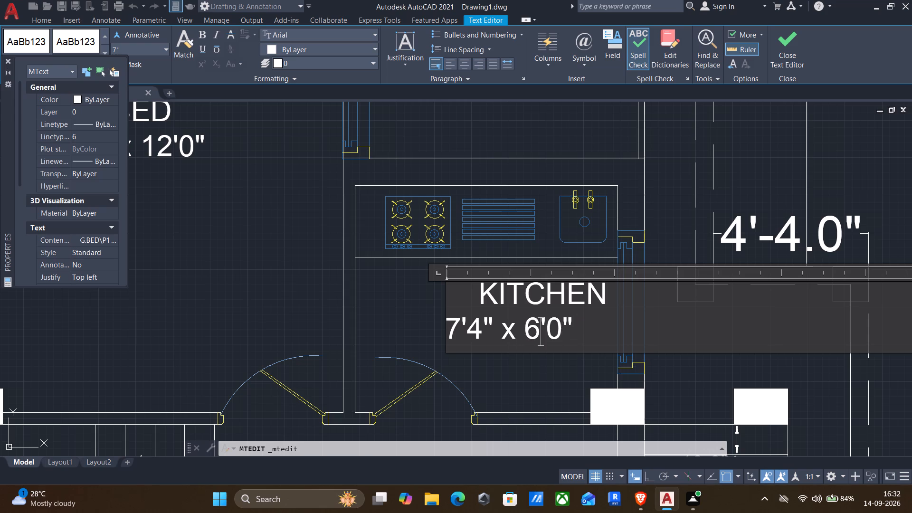
{"action": "key", "text": "Right"}
{"action": "key", "text": "Right"}
{"action": "key", "text": "BackSpace"}
{"action": "key", "text": "4"}
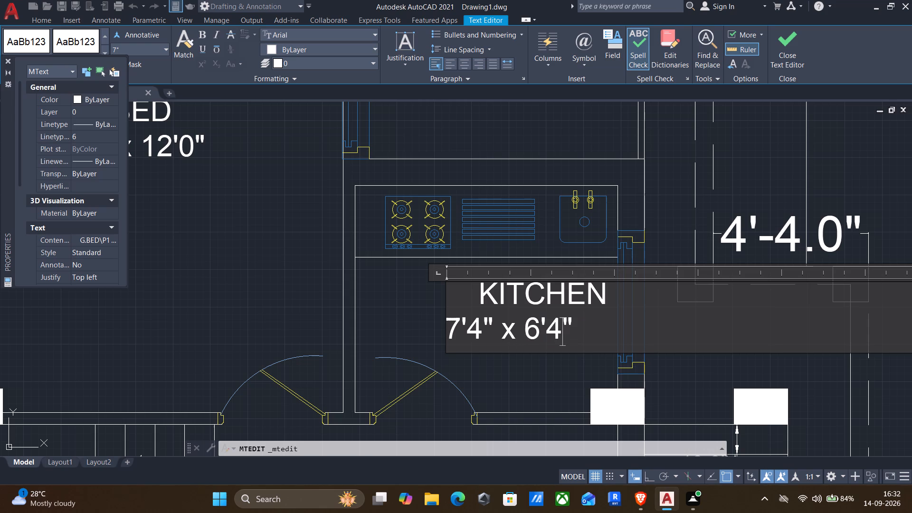
Remove the leading spaces before KITCHEN so the name lines up with the start of its size line, and finish editing.
{"action": "key", "text": "Up"}
{"action": "key", "text": "Left"}
{"action": "key", "text": "Left"}
{"action": "key", "text": "Left"}
{"action": "key", "text": "Left"}
{"action": "key", "text": "Left"}
{"action": "key", "text": "BackSpace"}
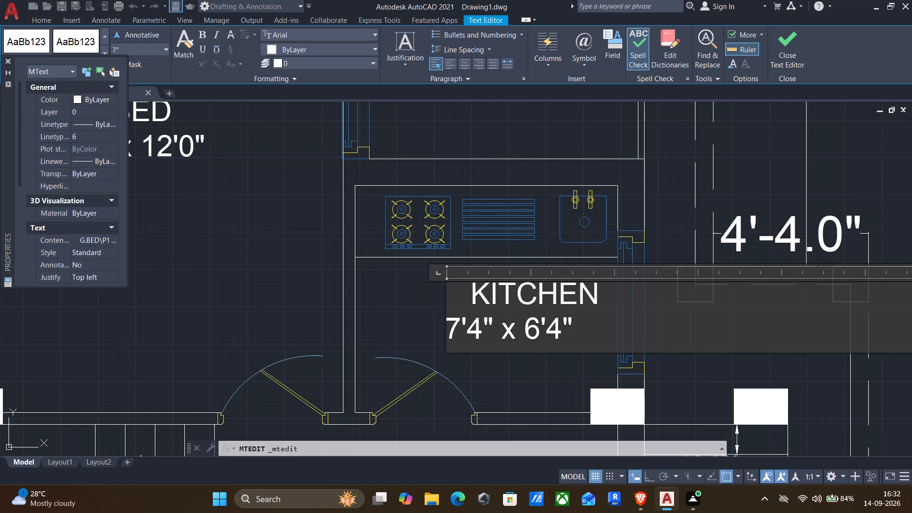
{"action": "key", "text": "BackSpace"}
{"action": "key", "text": "BackSpace"}
{"action": "key", "text": "BackSpace"}
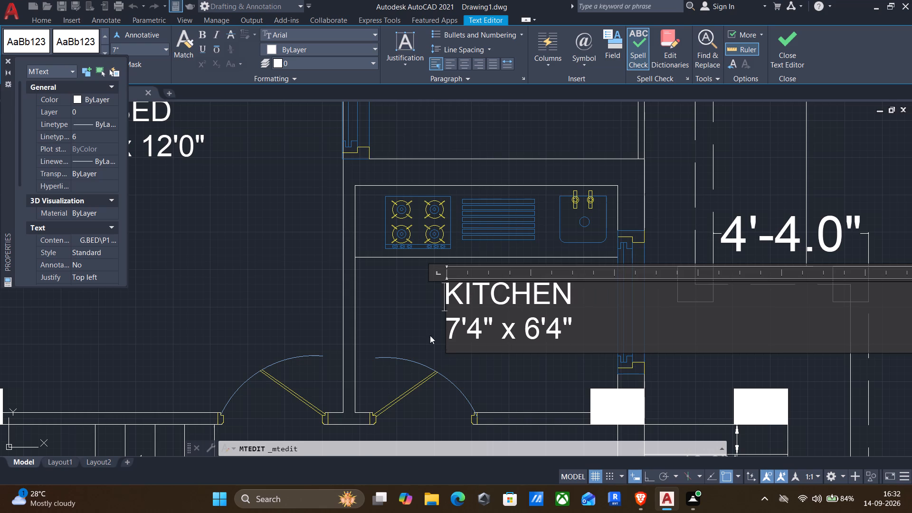
{"action": "left_click", "coordinate": [414, 311]}
Replace the name G.BED with VERANDAH in the label of the room above the kitchen, keeping the size on its own line.
{"action": "scroll", "coordinate": [444, 382], "scroll_direction": "down", "scroll_amount": 2}
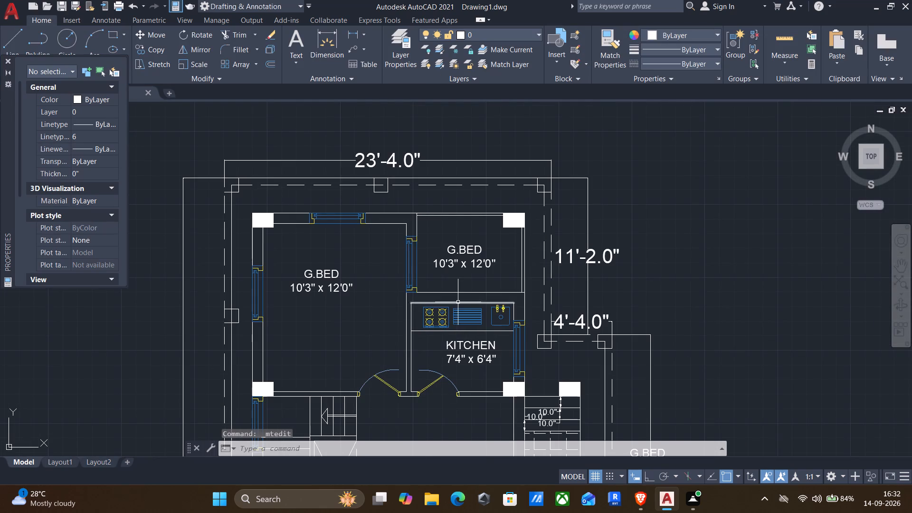
{"action": "double_click", "coordinate": [459, 248]}
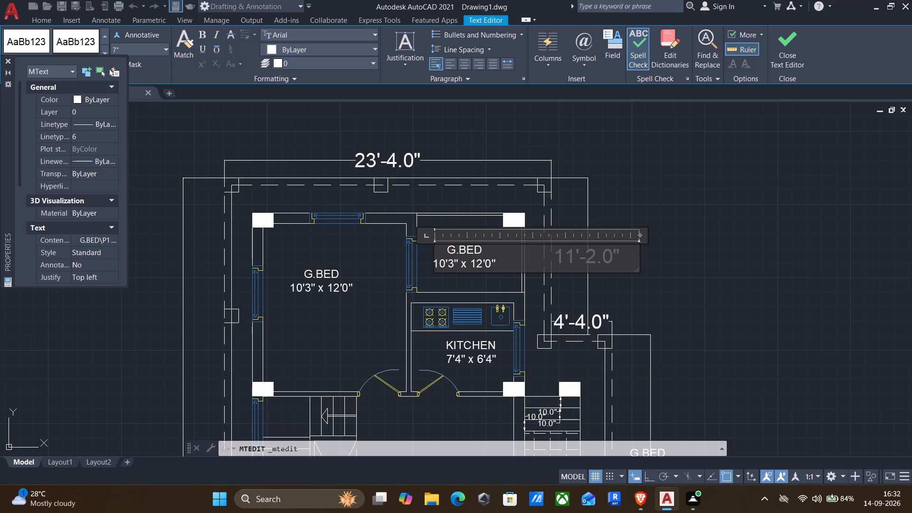
{"action": "left_click_drag", "start_coordinate": [493, 249], "coordinate": [399, 248]}
{"action": "key", "text": "BackSpace"}
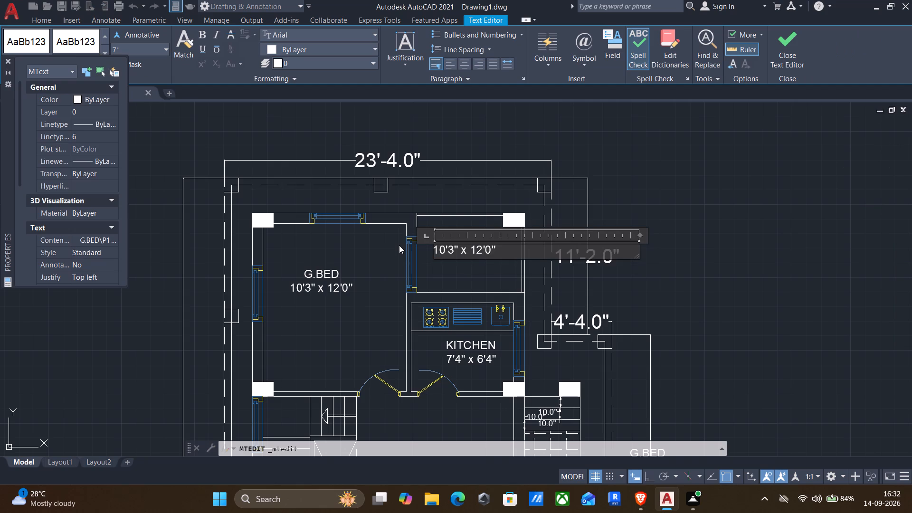
{"action": "key", "text": "v"}
{"action": "key", "text": "e"}
{"action": "key", "text": "r"}
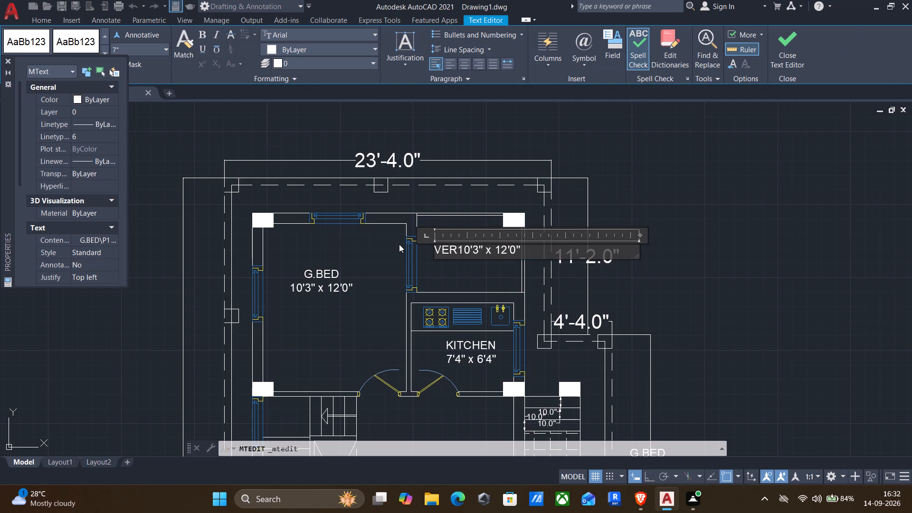
{"action": "type", "text": "AN"}
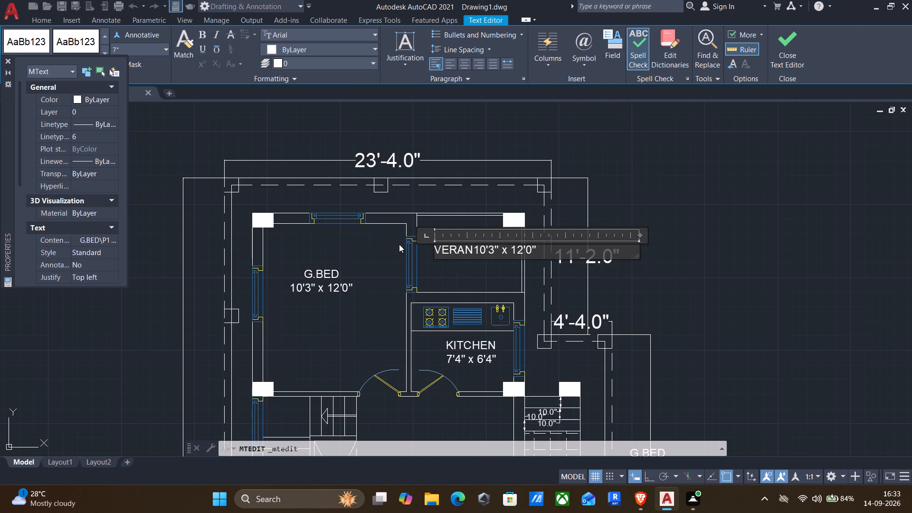
{"action": "type", "text": "DAH"}
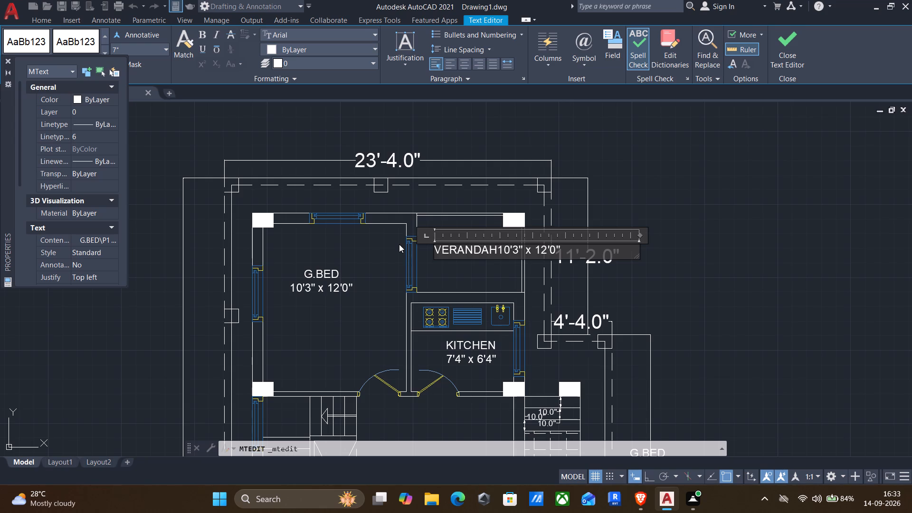
{"action": "key", "text": "Return"}
Set the first dimension in the VERANDAH label's size line to 7'4".
{"action": "key", "text": "Right"}
{"action": "key", "text": "Right"}
{"action": "key", "text": "Right"}
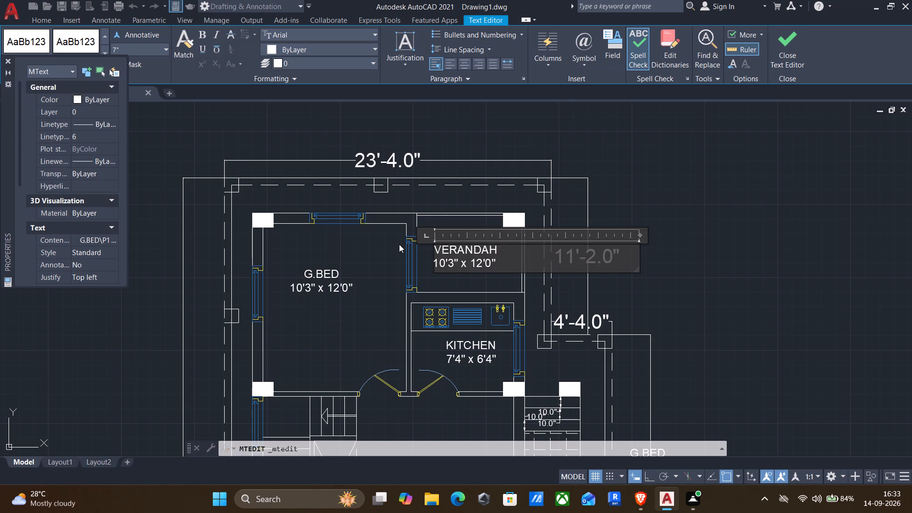
{"action": "key", "text": "Left"}
{"action": "key", "text": "BackSpace"}
{"action": "key", "text": "BackSpace"}
{"action": "type", "text": "7'"}
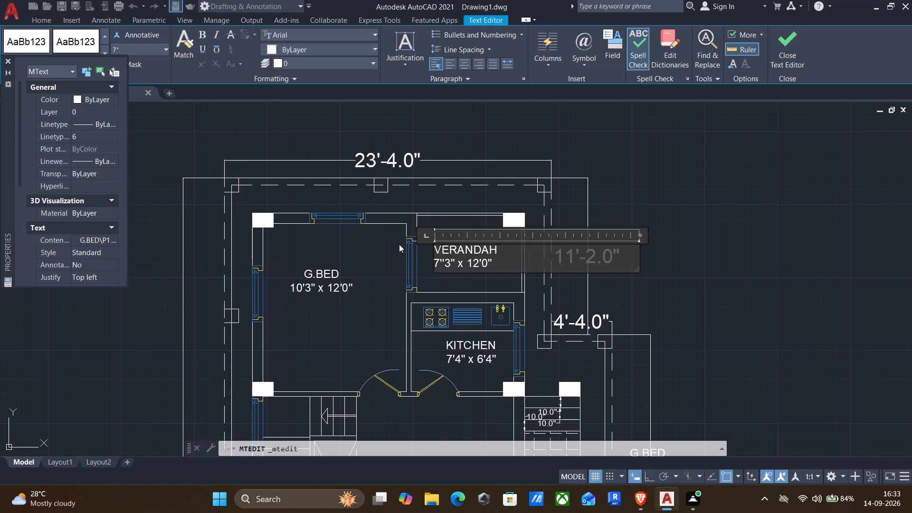
{"action": "key", "text": "Right"}
{"action": "key", "text": "Right"}
{"action": "key", "text": "Left"}
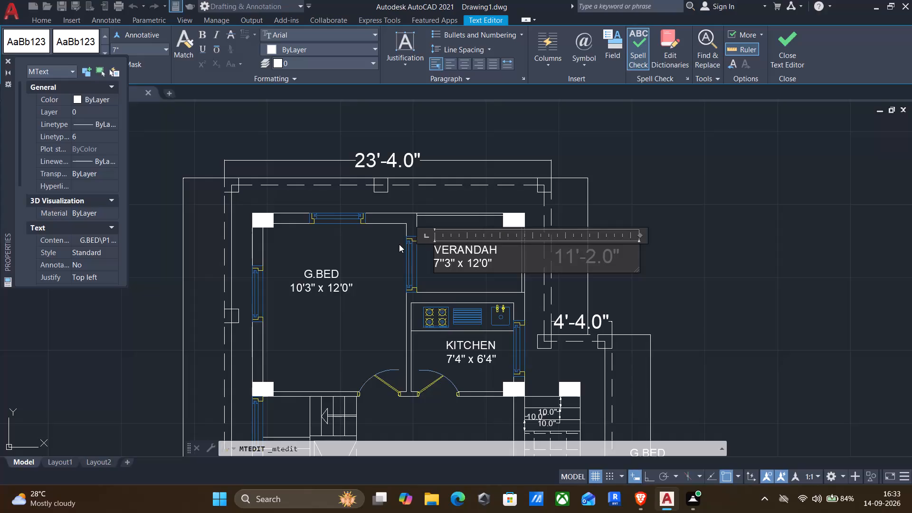
{"action": "key", "text": "BackSpace"}
{"action": "key", "text": "Right"}
{"action": "key", "text": "Right"}
{"action": "key", "text": "Down"}
{"action": "key", "text": "Left"}
{"action": "key", "text": "BackSpace"}
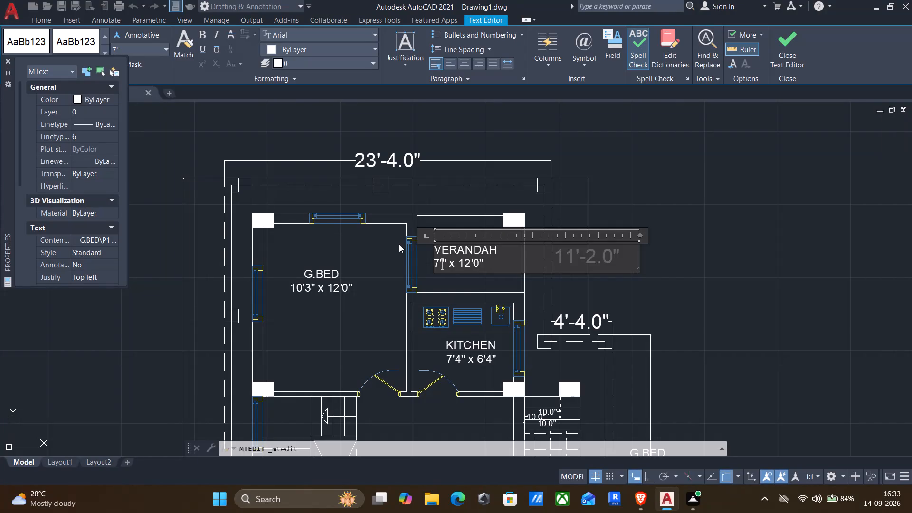
{"action": "key", "text": "4"}
Set the second dimension in the VERANDAH label's size line to 5''4" and finish editing the label.
{"action": "key", "text": "Right"}
{"action": "key", "text": "Right"}
{"action": "key", "text": "Right"}
{"action": "key", "text": "Right"}
{"action": "key", "text": "Right"}
{"action": "key", "text": "Right"}
{"action": "key", "text": "BackSpace"}
{"action": "key", "text": "BackSpace"}
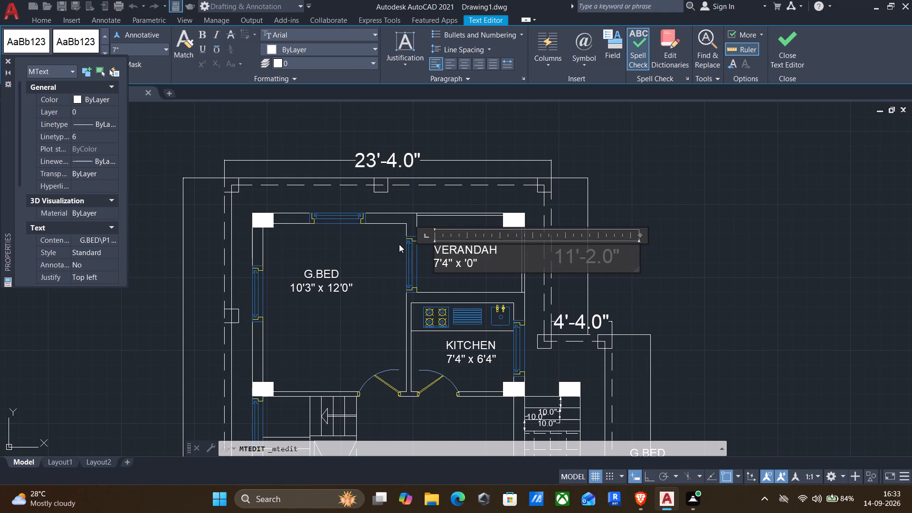
{"action": "type", "text": "5'"}
{"action": "key", "text": "Right"}
{"action": "key", "text": "Right"}
{"action": "key", "text": "BackSpace"}
{"action": "key", "text": "4"}
{"action": "left_click", "coordinate": [703, 313]}
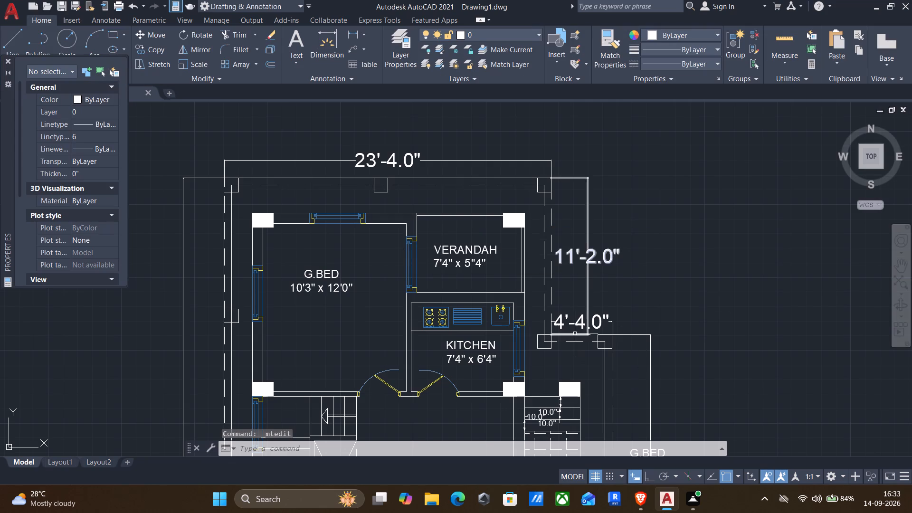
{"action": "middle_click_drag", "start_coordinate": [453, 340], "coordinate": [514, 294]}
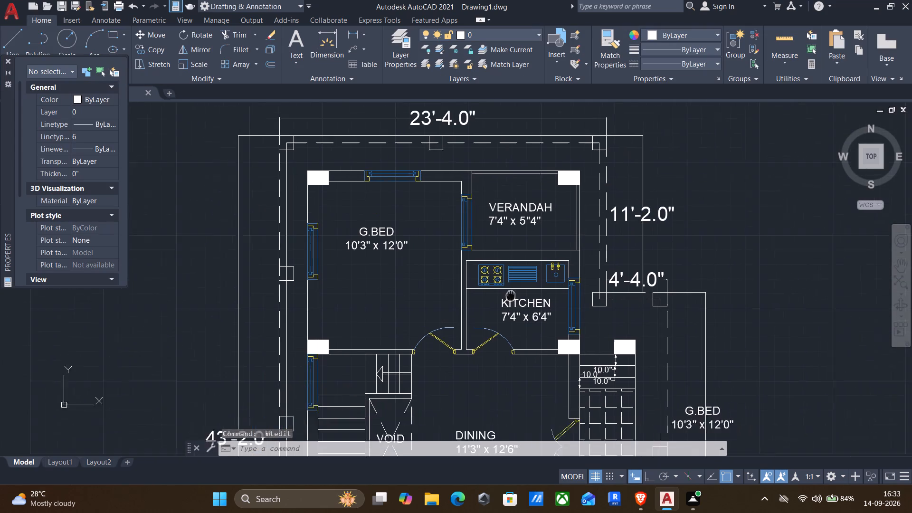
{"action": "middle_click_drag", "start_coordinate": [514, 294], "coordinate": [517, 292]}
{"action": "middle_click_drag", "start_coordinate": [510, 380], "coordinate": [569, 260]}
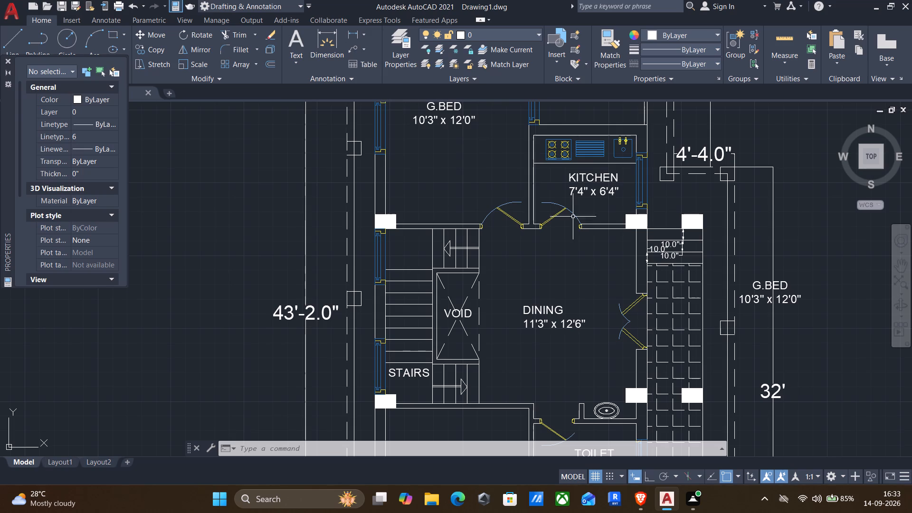
Copy the DINING label to the open space beside the upper stair flight's arrow.
{"action": "left_click", "coordinate": [545, 310]}
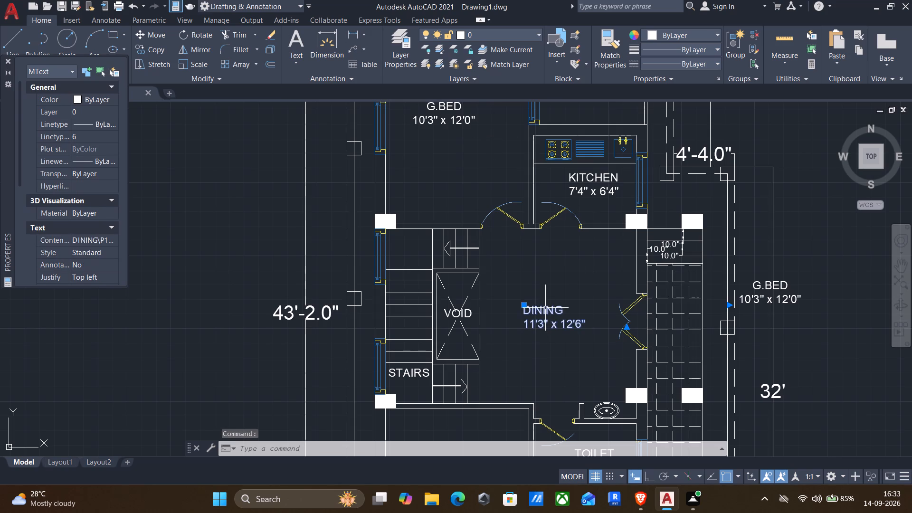
{"action": "key", "text": "c"}
{"action": "key", "text": "o"}
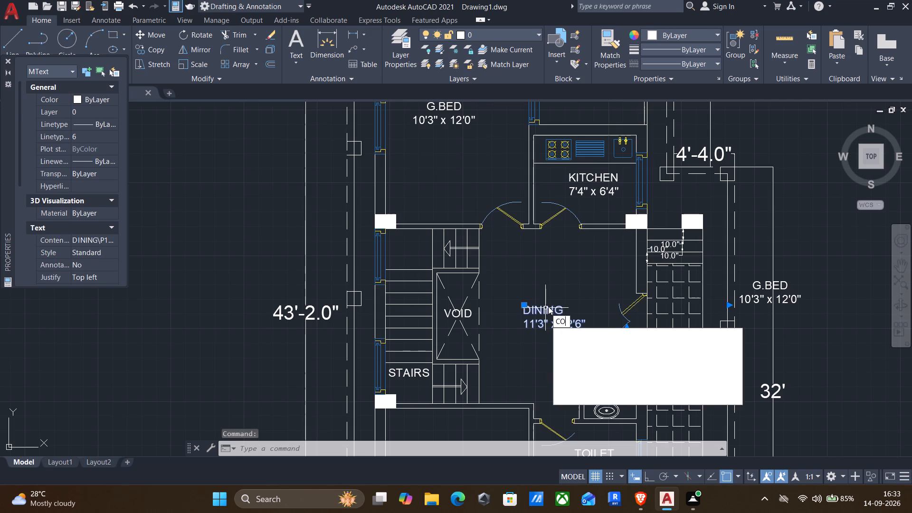
{"action": "key", "text": "Return"}
{"action": "left_click_drag", "start_coordinate": [526, 301], "coordinate": [523, 296]}
{"action": "left_click", "coordinate": [503, 250]}
{"action": "key", "text": "Return"}
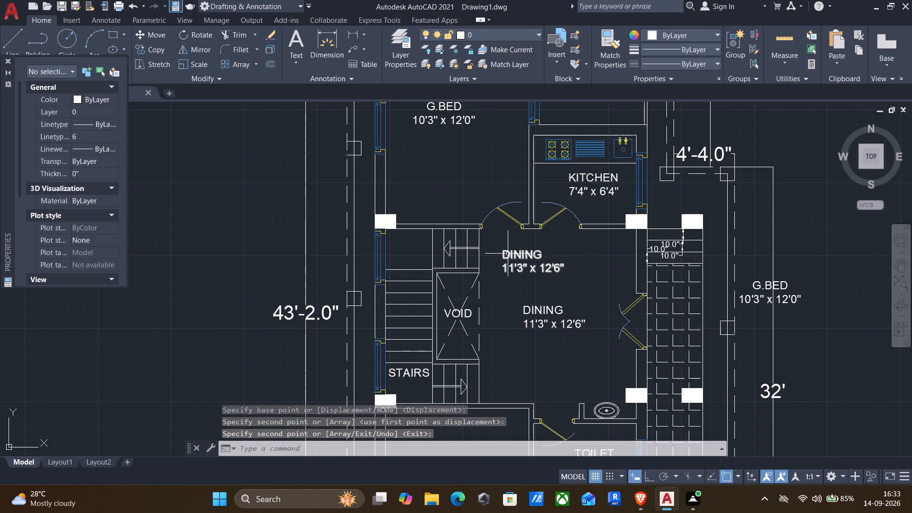
Replace all the text of the copied DINING label with UP.
{"action": "double_click", "coordinate": [526, 255]}
{"action": "left_click_drag", "start_coordinate": [575, 273], "coordinate": [448, 231]}
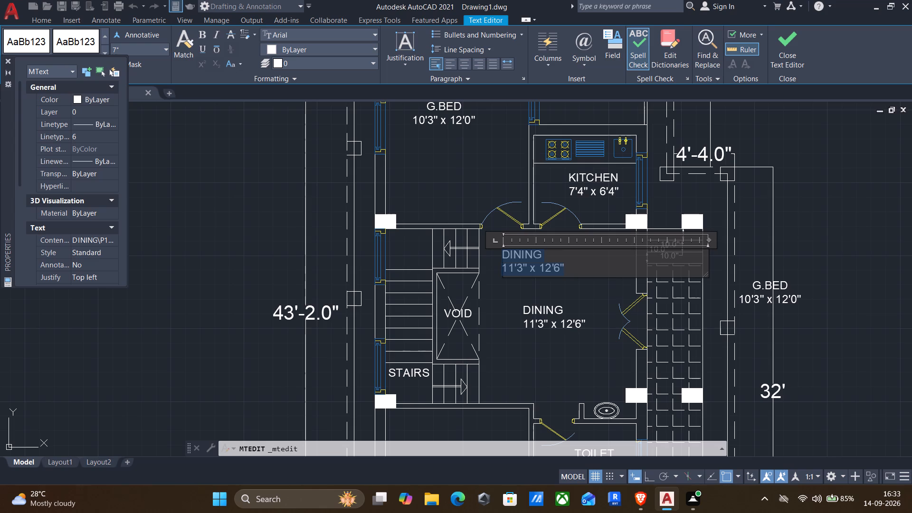
{"action": "left_click_drag", "start_coordinate": [448, 231], "coordinate": [448, 230]}
{"action": "type", "text": "UP"}
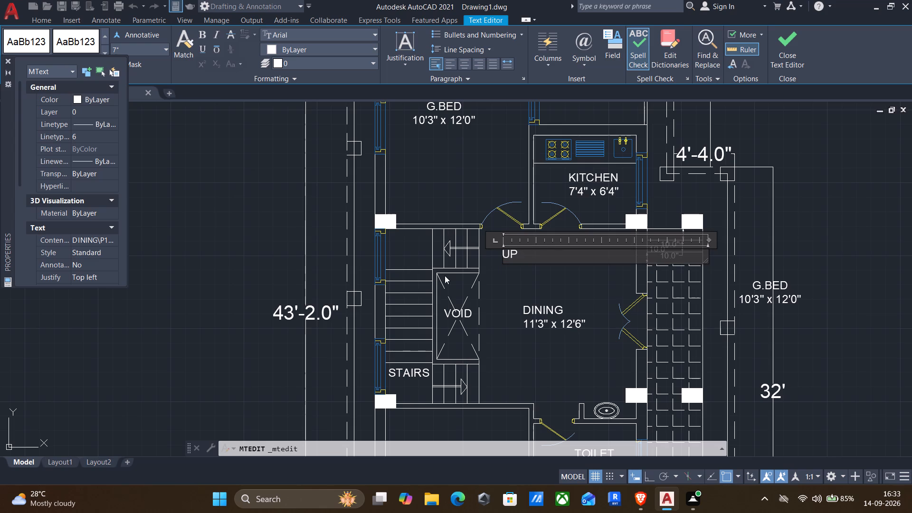
{"action": "left_click", "coordinate": [487, 290]}
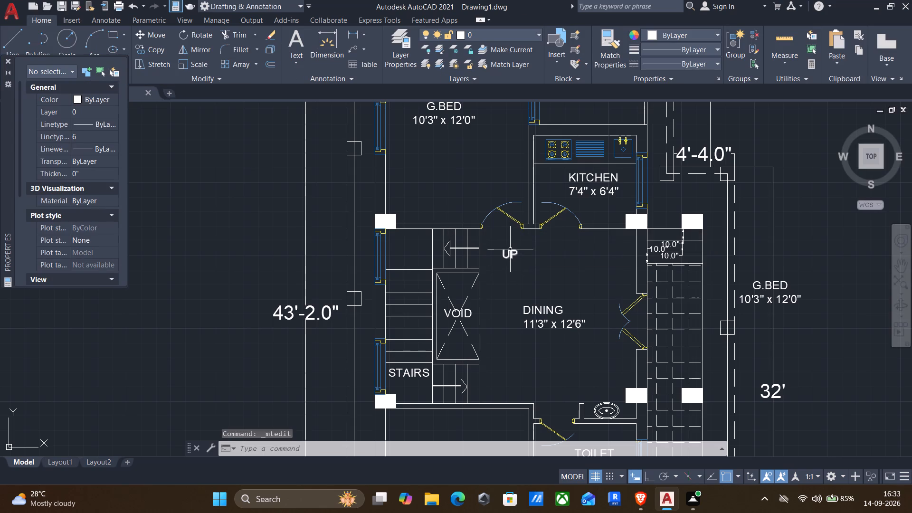
Move the UP label close to the tail of the upper stair flight's arrow.
{"action": "left_click", "coordinate": [510, 249]}
{"action": "key", "text": "m"}
{"action": "key", "text": "Return"}
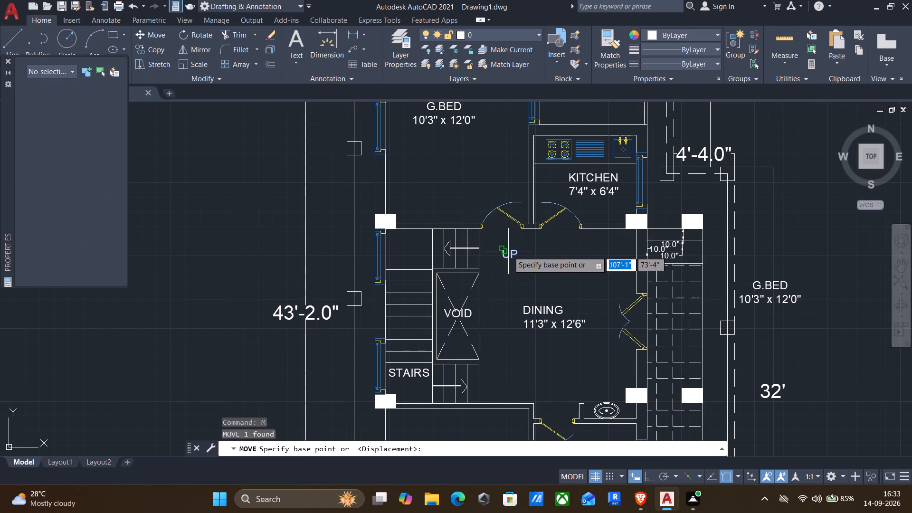
{"action": "left_click", "coordinate": [502, 251]}
{"action": "scroll", "coordinate": [485, 251], "scroll_direction": "up", "scroll_amount": 3}
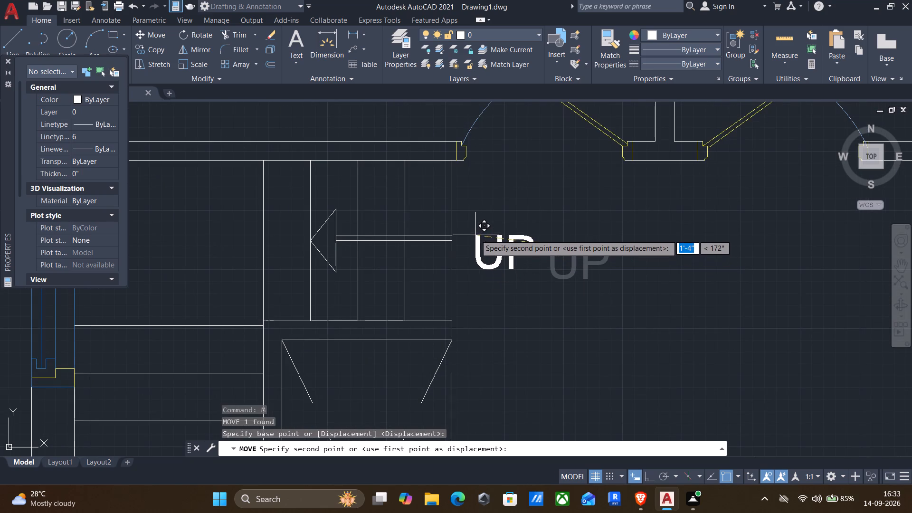
{"action": "left_click", "coordinate": [468, 230]}
{"action": "scroll", "coordinate": [469, 251], "scroll_direction": "down", "scroll_amount": 1}
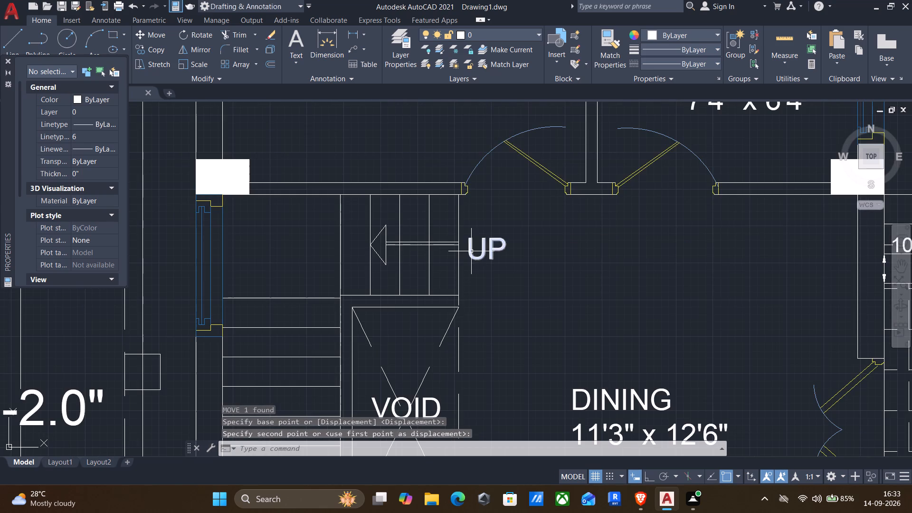
Copy the UP label down to the open space just beyond the tip of the lower stair flight's arrow.
{"action": "left_click", "coordinate": [472, 251]}
{"action": "type", "text": "CO"}
{"action": "key", "text": "Return"}
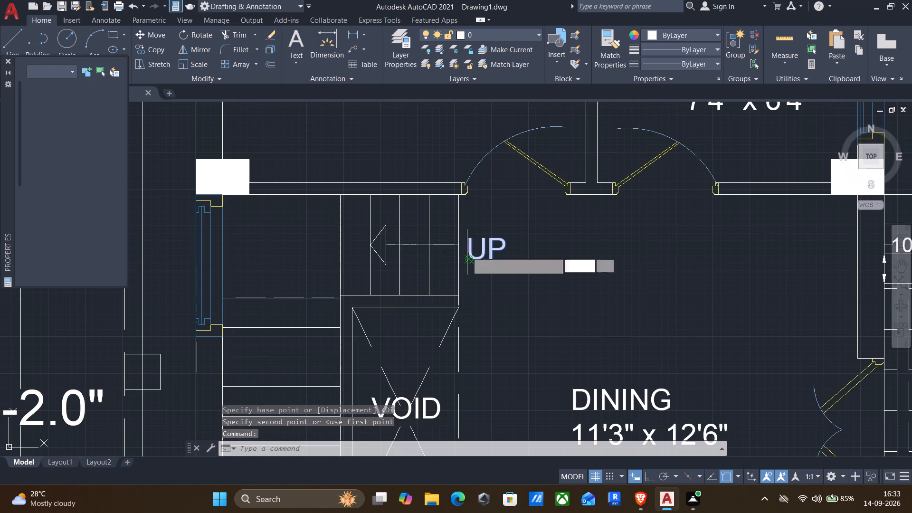
{"action": "scroll", "coordinate": [477, 327], "scroll_direction": "down", "scroll_amount": 2}
{"action": "left_click", "coordinate": [481, 293]}
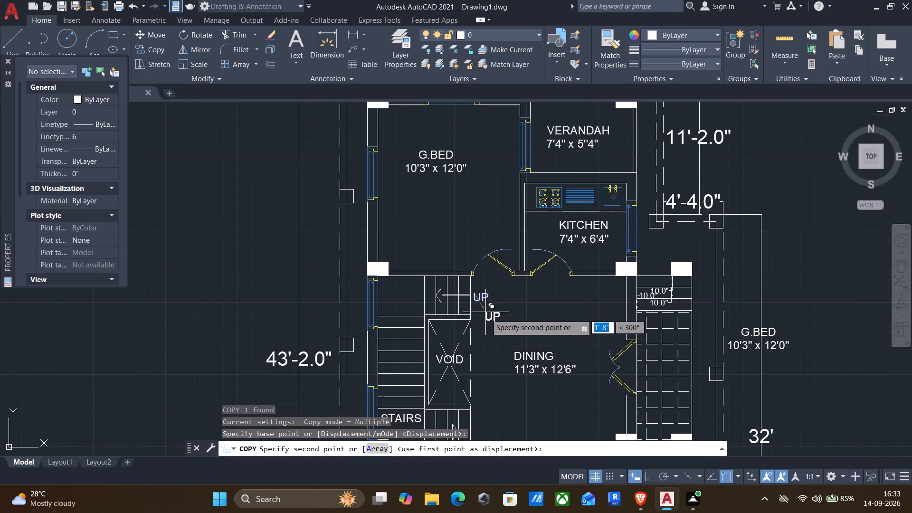
{"action": "middle_click_drag", "start_coordinate": [487, 321], "coordinate": [566, 275]}
{"action": "middle_click_drag", "start_coordinate": [554, 324], "coordinate": [571, 273]}
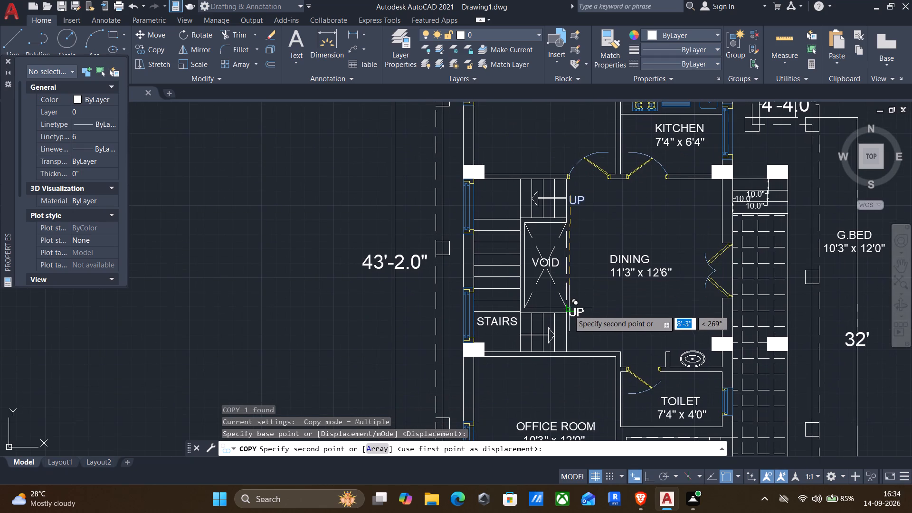
{"action": "scroll", "coordinate": [569, 336], "scroll_direction": "up", "scroll_amount": 2}
{"action": "left_click", "coordinate": [572, 326]}
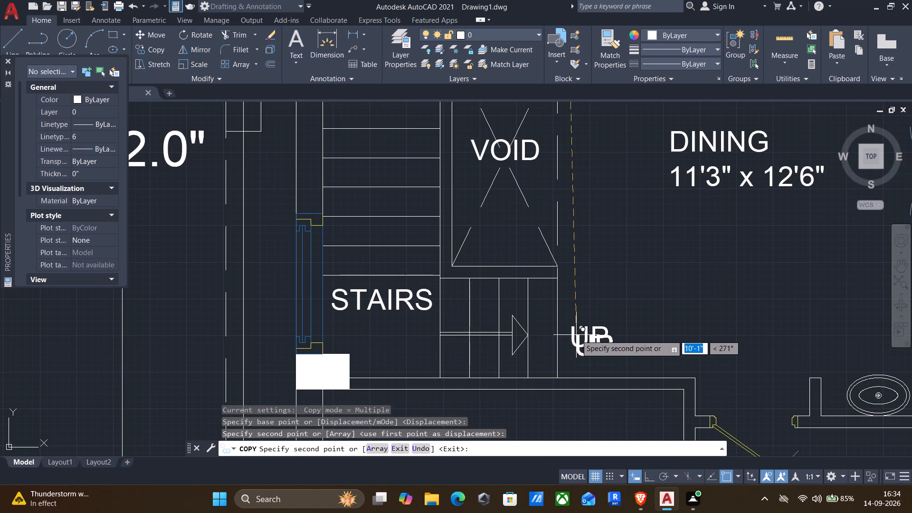
{"action": "key", "text": "Return"}
Change the text of the copied label beside the lower stair flight to DN.
{"action": "left_click", "coordinate": [575, 340]}
{"action": "left_click_drag", "start_coordinate": [575, 332], "coordinate": [575, 327]}
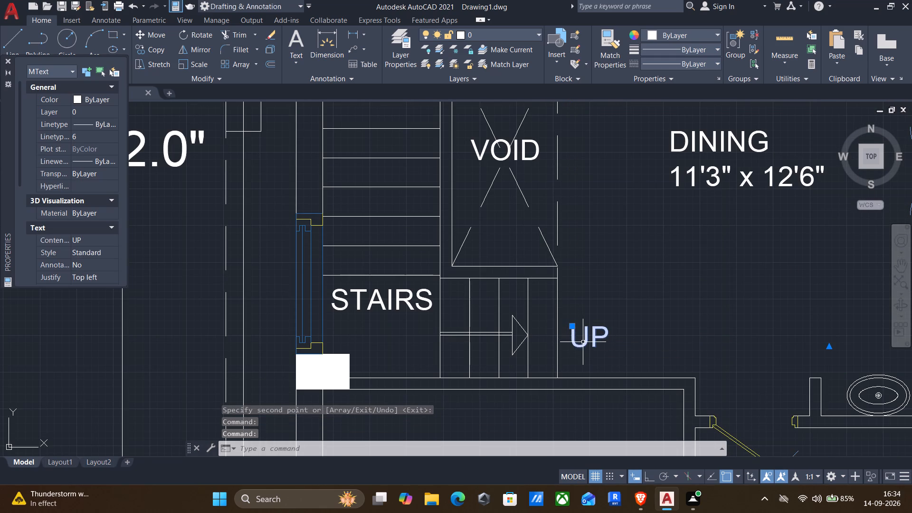
{"action": "left_click", "coordinate": [583, 342]}
{"action": "double_click", "coordinate": [583, 345]}
{"action": "left_click_drag", "start_coordinate": [638, 339], "coordinate": [519, 327]}
{"action": "key", "text": "BackSpace"}
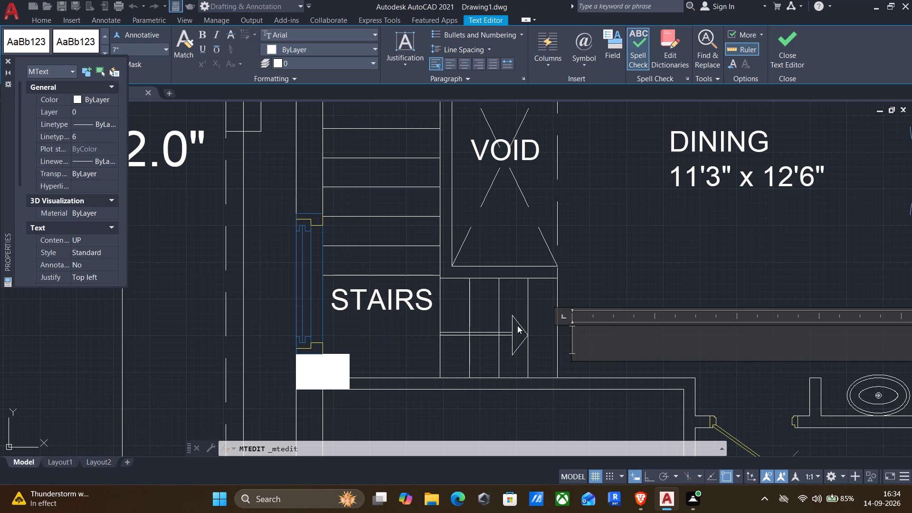
{"action": "type", "text": "DN"}
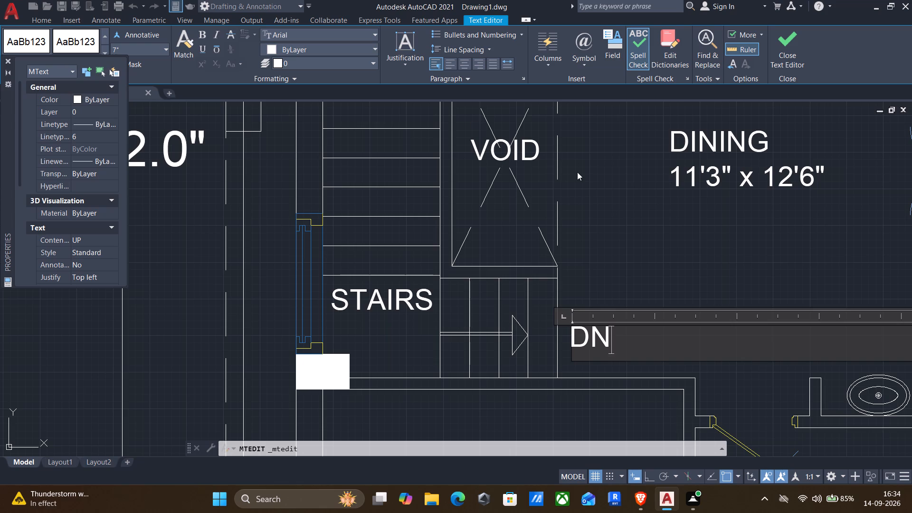
{"action": "left_click", "coordinate": [628, 237]}
Look over the floor plan from the verandah down to the office room to check the labels and stair arrows.
{"action": "scroll", "coordinate": [629, 237], "scroll_direction": "down", "scroll_amount": 2}
{"action": "middle_click_drag", "start_coordinate": [624, 265], "coordinate": [553, 311]}
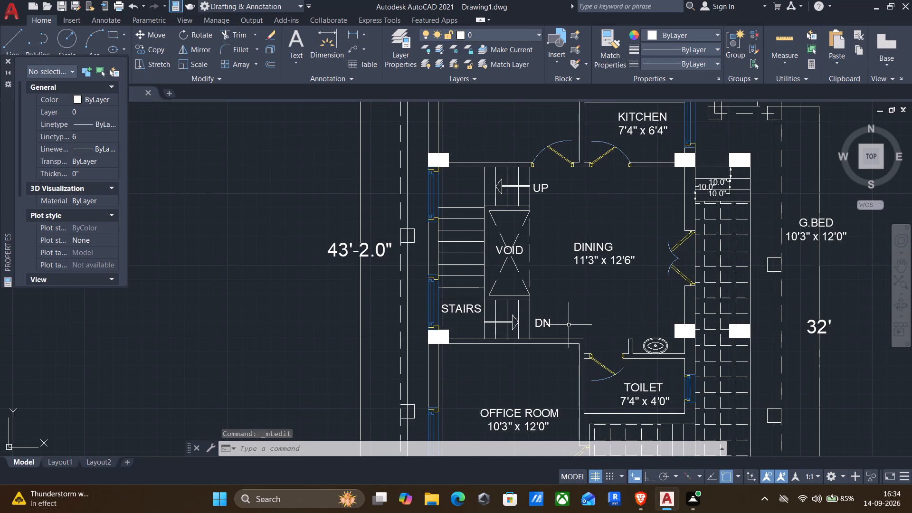
{"action": "middle_click_drag", "start_coordinate": [479, 234], "coordinate": [456, 286]}
{"action": "middle_click_drag", "start_coordinate": [468, 200], "coordinate": [450, 274]}
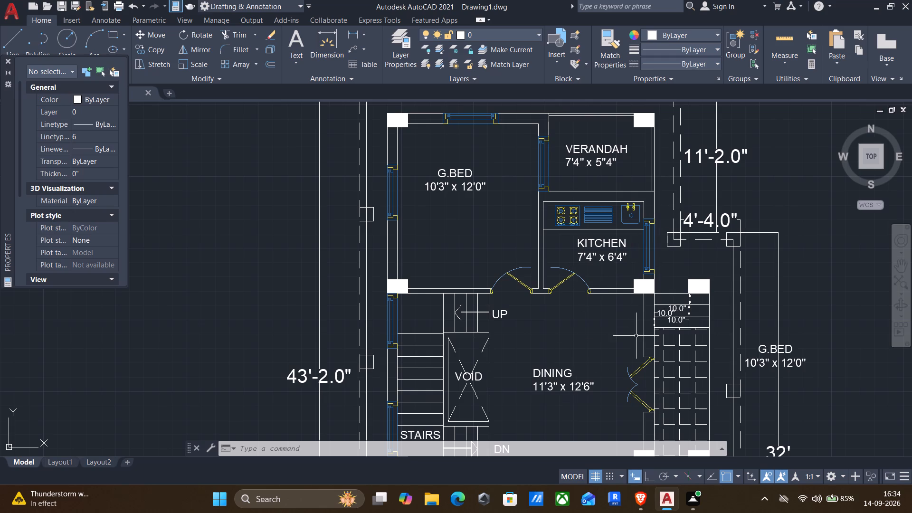
{"action": "scroll", "coordinate": [636, 340], "scroll_direction": "down", "scroll_amount": 1}
{"action": "middle_click_drag", "start_coordinate": [636, 340], "coordinate": [660, 263]}
{"action": "middle_click_drag", "start_coordinate": [561, 337], "coordinate": [564, 306]}
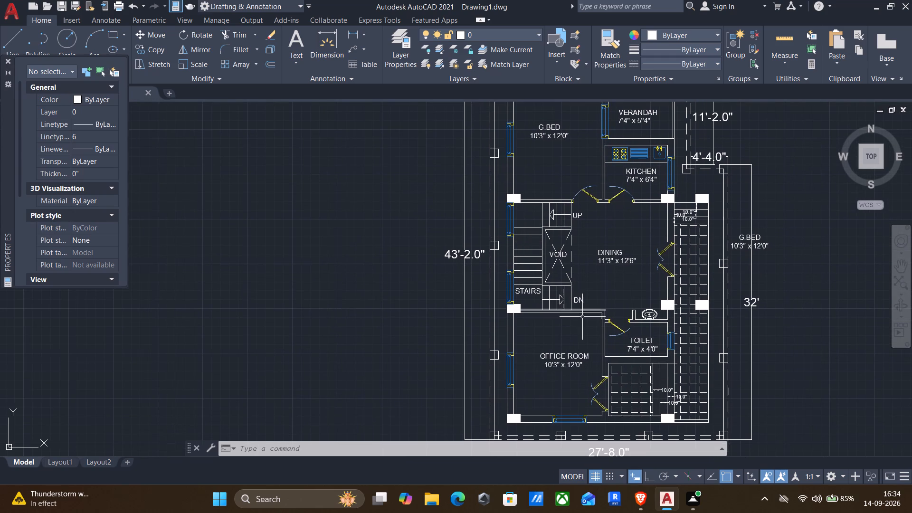
{"action": "middle_click_drag", "start_coordinate": [560, 368], "coordinate": [570, 307]}
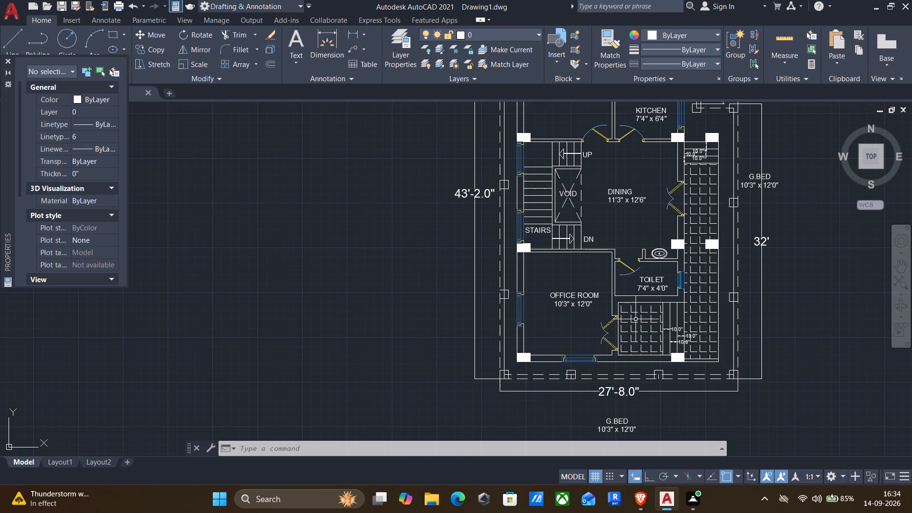
Hatch the head and every shaft segment of the DN stair arrow with the Solid pattern in colour 255,255,255.
{"action": "key", "text": "h"}
{"action": "key", "text": "Return"}
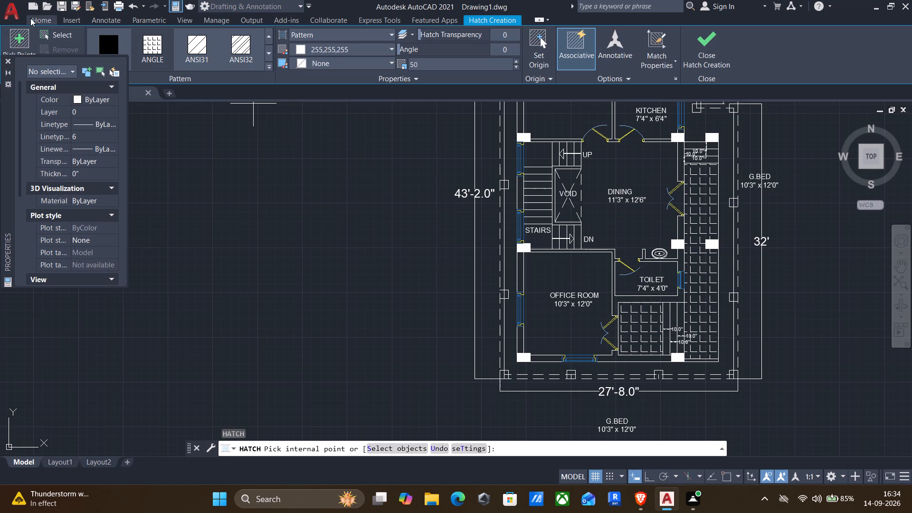
{"action": "left_click", "coordinate": [107, 45]}
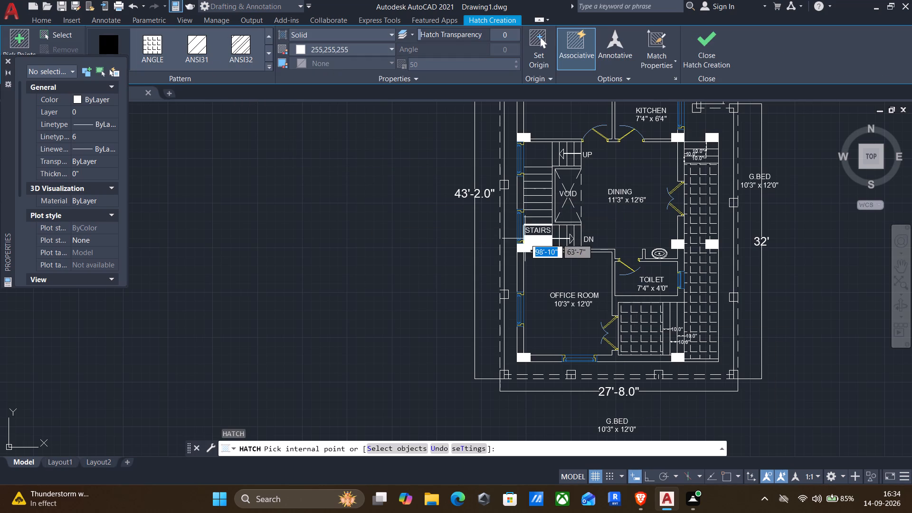
{"action": "scroll", "coordinate": [542, 223], "scroll_direction": "up", "scroll_amount": 3}
{"action": "scroll", "coordinate": [655, 279], "scroll_direction": "up", "scroll_amount": 3}
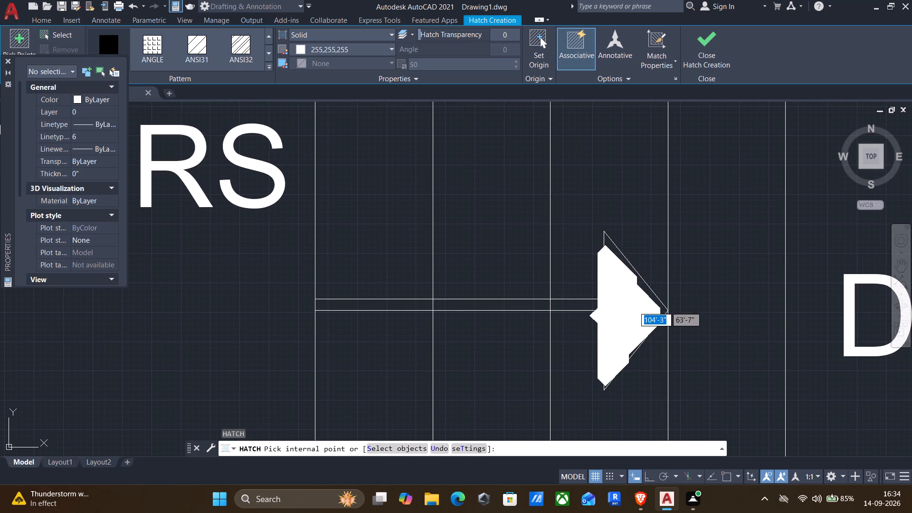
{"action": "left_click", "coordinate": [633, 307]}
{"action": "left_click", "coordinate": [573, 307]}
{"action": "left_click", "coordinate": [508, 307]}
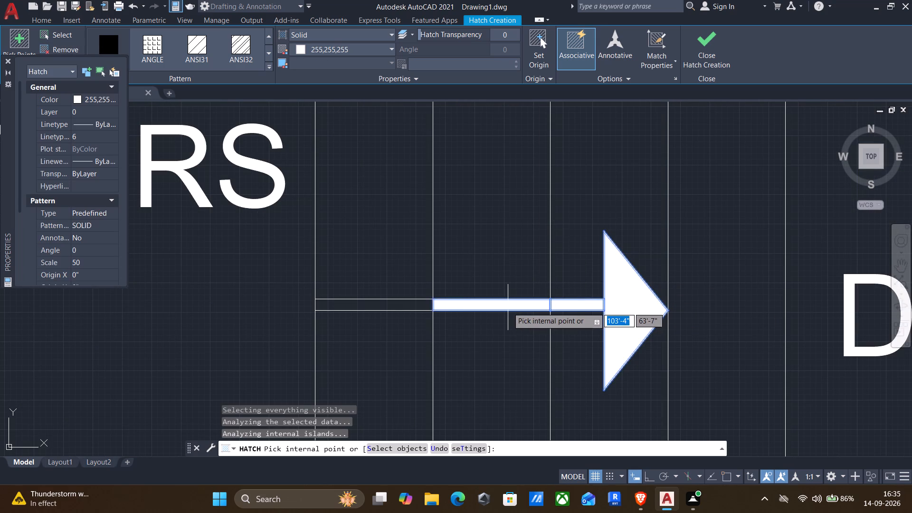
{"action": "left_click", "coordinate": [408, 303]}
Fill the shaft segments and head of the UP stair arrow with the same solid hatch and finish hatching.
{"action": "scroll", "coordinate": [451, 266], "scroll_direction": "down", "scroll_amount": 2}
{"action": "middle_click_drag", "start_coordinate": [456, 243], "coordinate": [457, 440]}
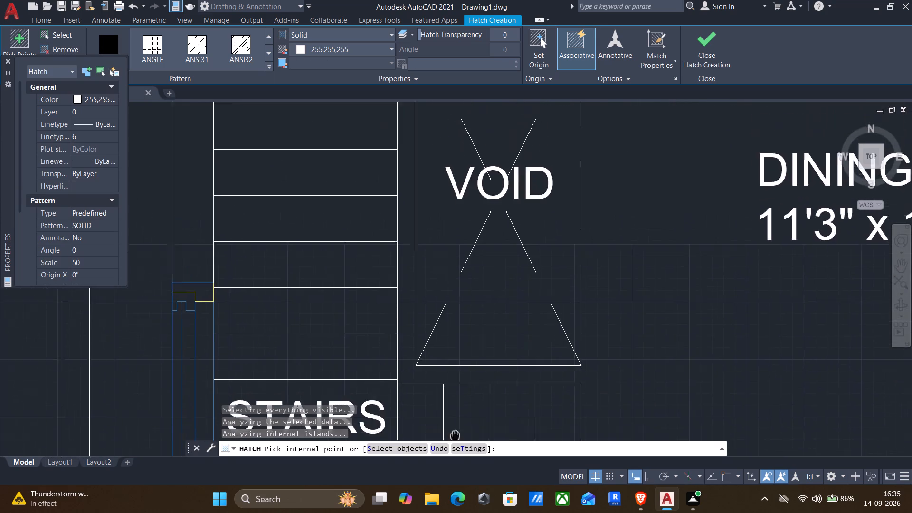
{"action": "middle_click_drag", "start_coordinate": [457, 440], "coordinate": [459, 443]}
{"action": "scroll", "coordinate": [512, 301], "scroll_direction": "down", "scroll_amount": 2}
{"action": "scroll", "coordinate": [514, 151], "scroll_direction": "up", "scroll_amount": 3}
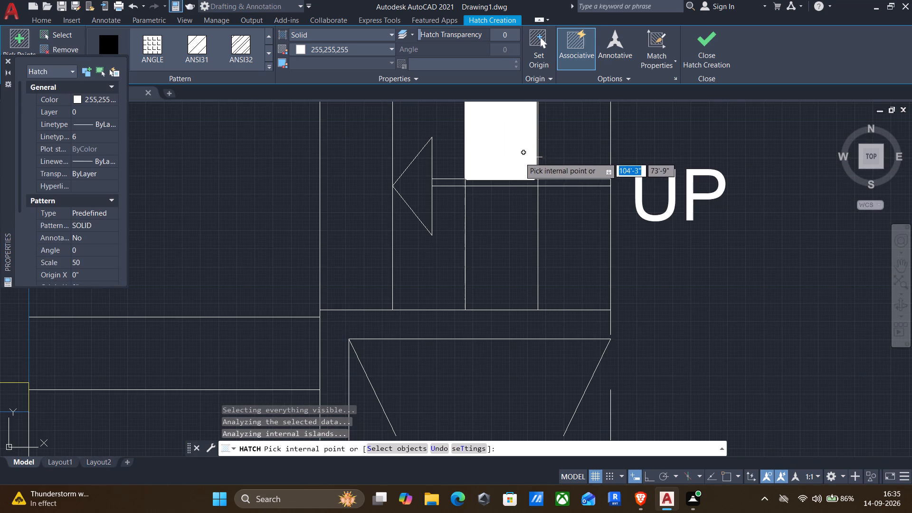
{"action": "left_click", "coordinate": [563, 182]}
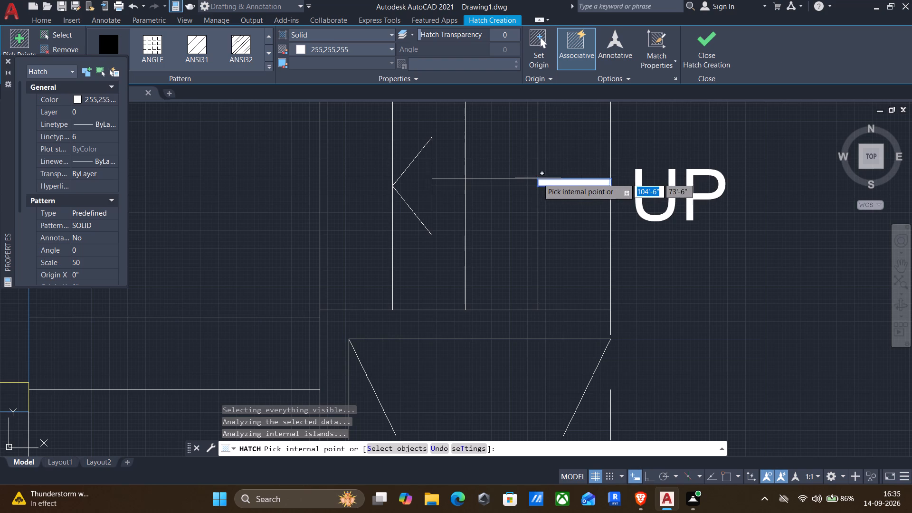
{"action": "left_click", "coordinate": [524, 183]}
{"action": "left_click", "coordinate": [447, 184]}
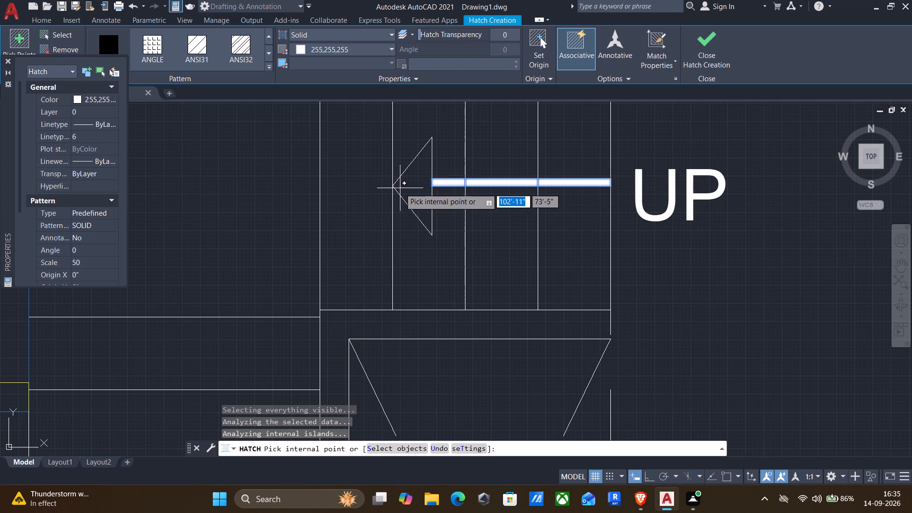
{"action": "left_click", "coordinate": [408, 191]}
{"action": "scroll", "coordinate": [414, 191], "scroll_direction": "down", "scroll_amount": 4}
{"action": "middle_click_drag", "start_coordinate": [467, 246], "coordinate": [460, 266]}
{"action": "scroll", "coordinate": [527, 265], "scroll_direction": "down", "scroll_amount": 2}
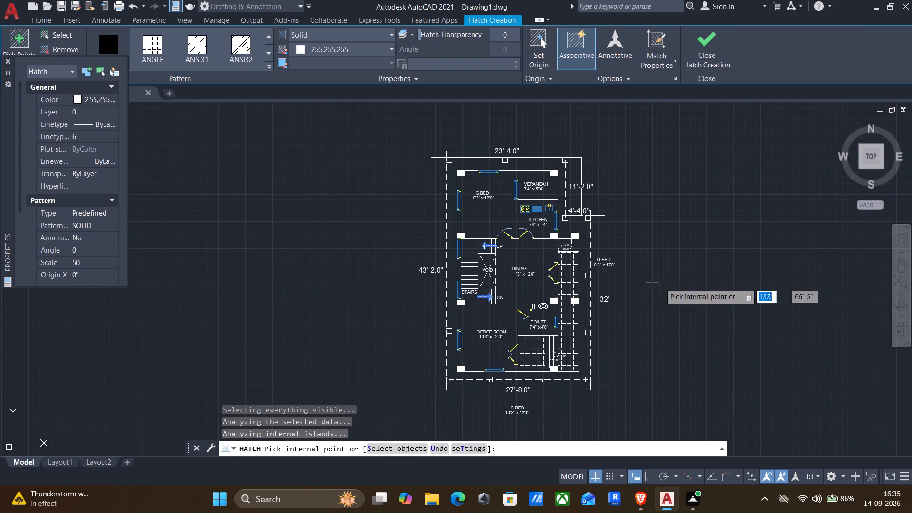
{"action": "key", "text": "Return"}
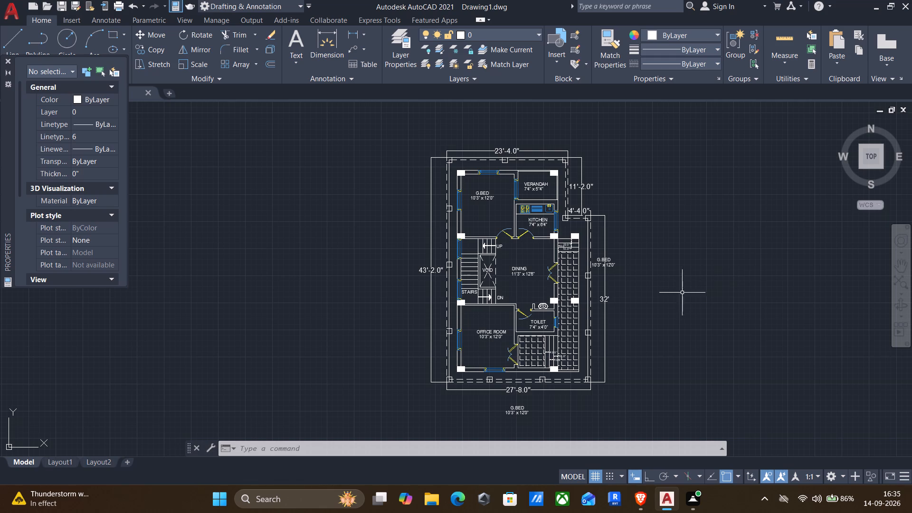
Move the DINING label with its size line out of the dining area into the lower part of the G.BED room.
{"action": "scroll", "coordinate": [525, 251], "scroll_direction": "up", "scroll_amount": 2}
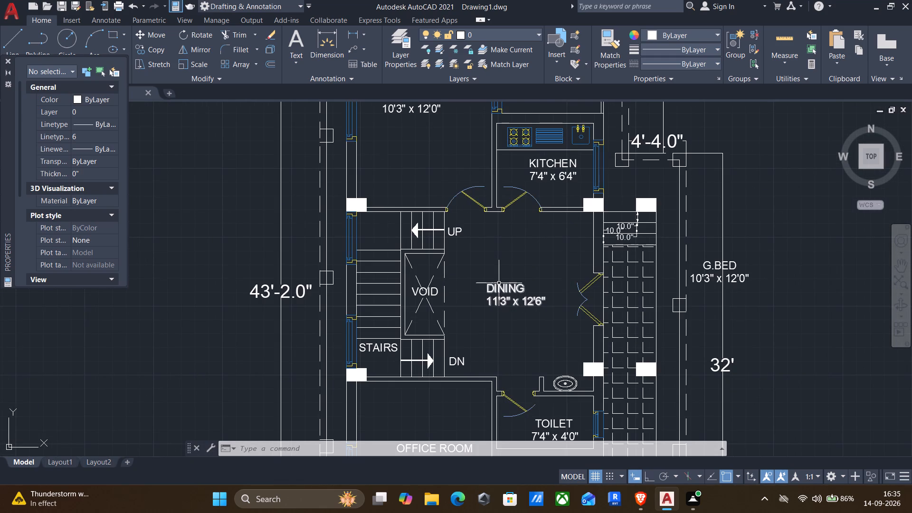
{"action": "left_click", "coordinate": [498, 285]}
{"action": "key", "text": "m"}
{"action": "key", "text": "Return"}
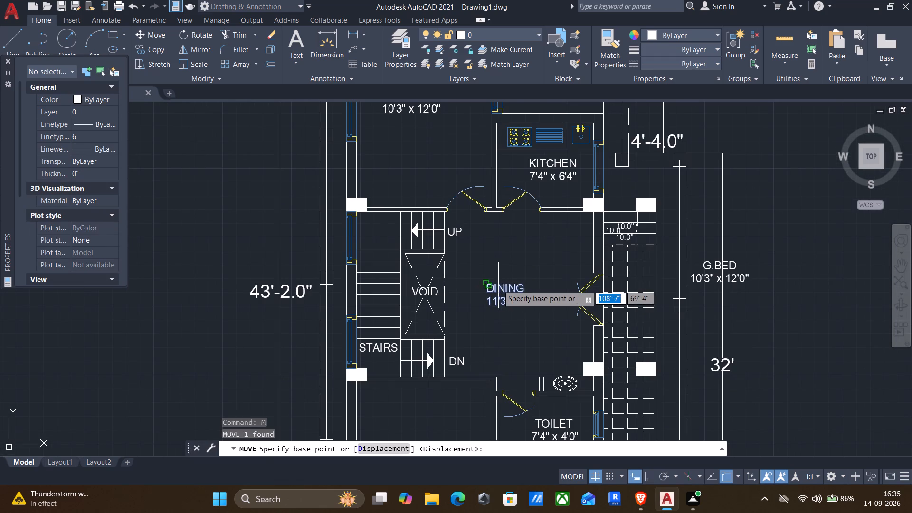
{"action": "left_click", "coordinate": [495, 285]}
{"action": "left_click", "coordinate": [419, 156]}
{"action": "key", "text": "Return"}
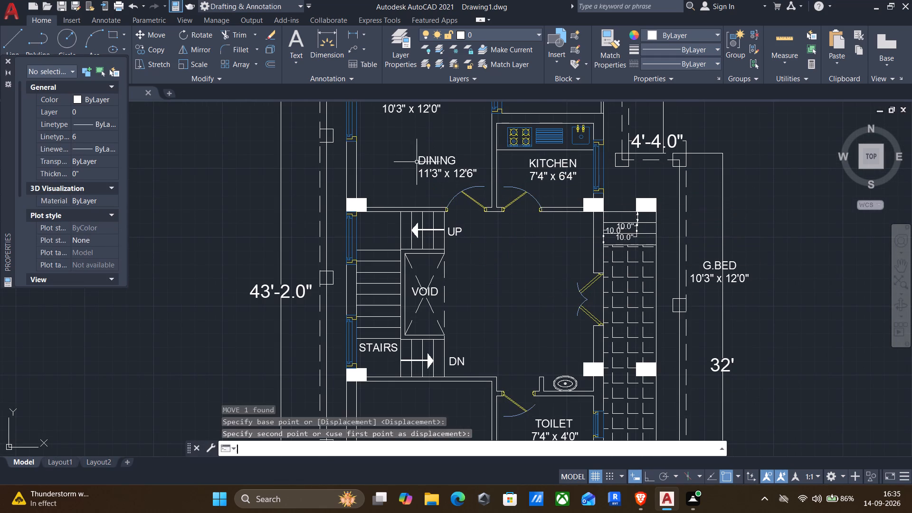
{"action": "key", "text": "Return"}
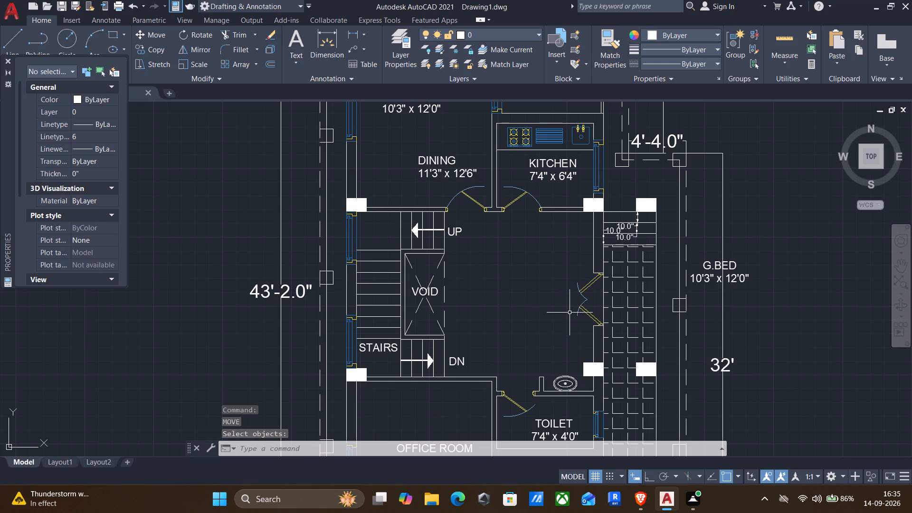
Draw a rectangle about 5'-11" by 2'-3" in the open area between the VOID and the double door.
{"action": "type", "text": "rec"}
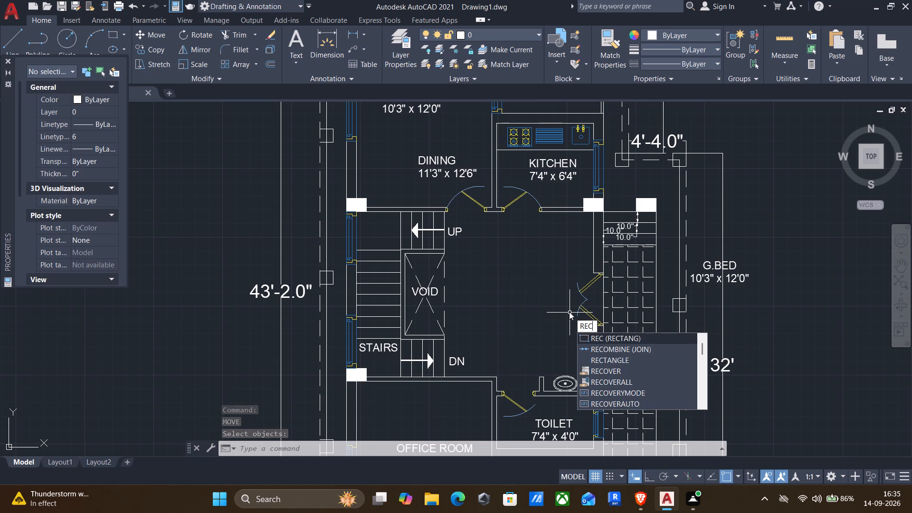
{"action": "key", "text": "Return"}
{"action": "left_click", "coordinate": [491, 286]}
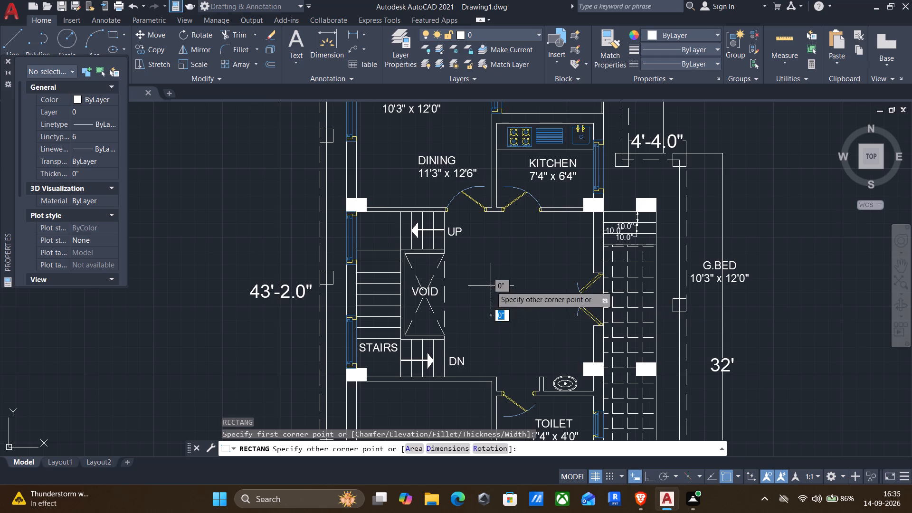
{"action": "scroll", "coordinate": [535, 305], "scroll_direction": "up", "scroll_amount": 2}
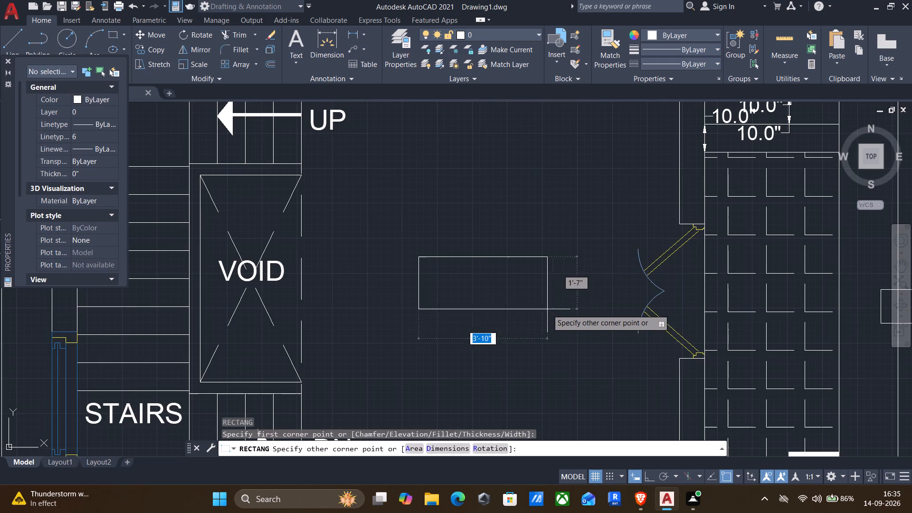
{"action": "left_click", "coordinate": [618, 332]}
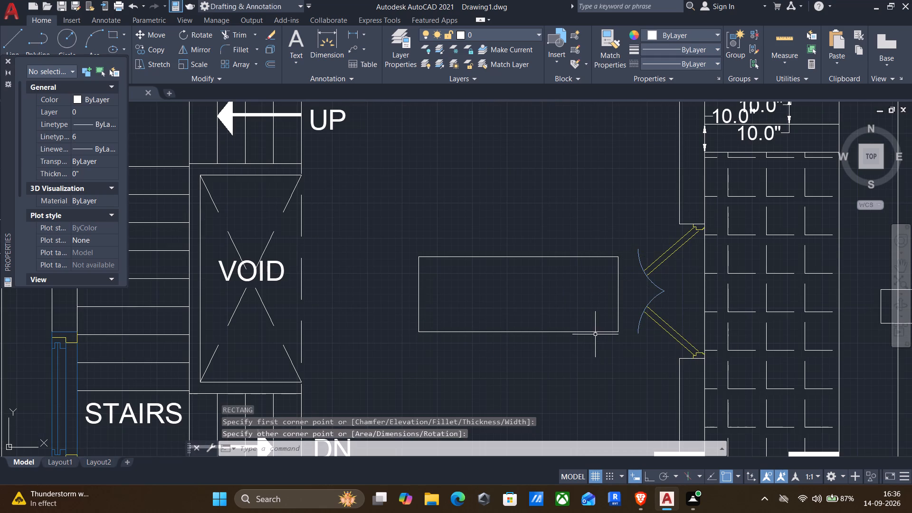
Move the rectangle by its centre slightly up and toward the VOID, clear of the double door's swing.
{"action": "left_click", "coordinate": [589, 332]}
{"action": "key", "text": "m"}
{"action": "key", "text": "Return"}
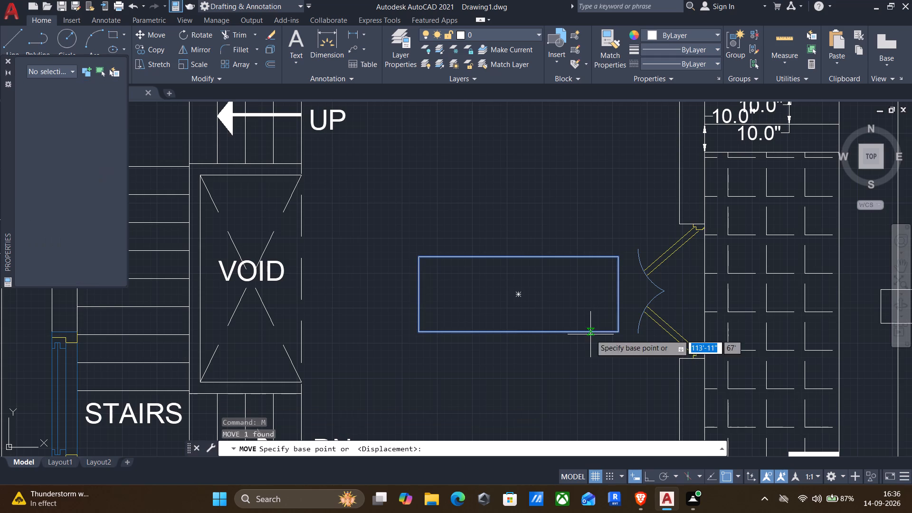
{"action": "left_click", "coordinate": [515, 295]}
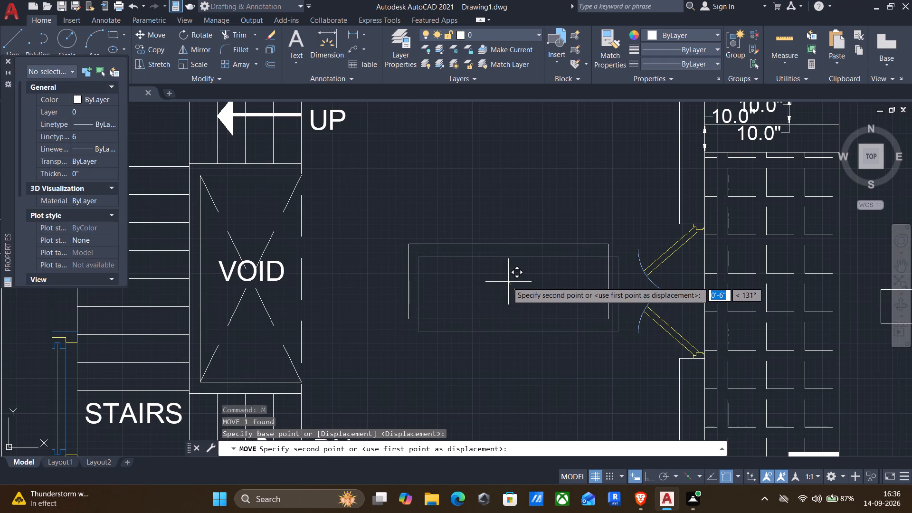
{"action": "left_click", "coordinate": [484, 272]}
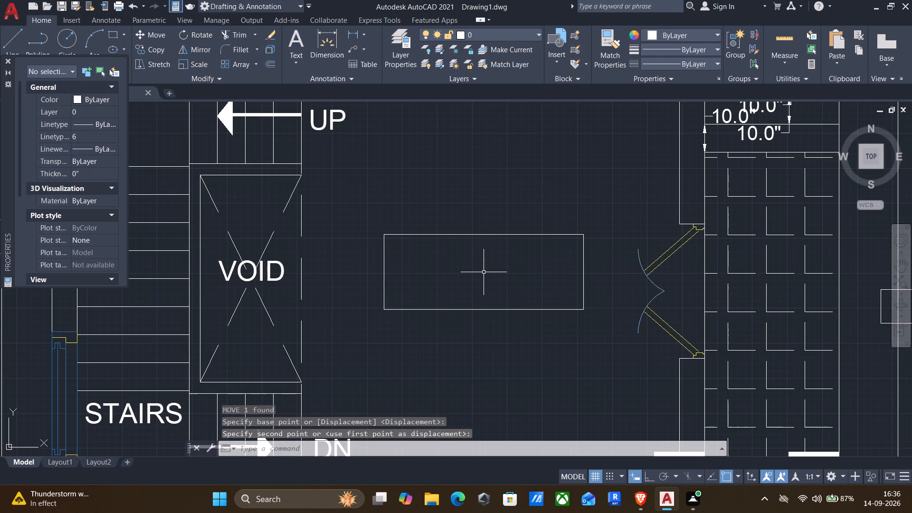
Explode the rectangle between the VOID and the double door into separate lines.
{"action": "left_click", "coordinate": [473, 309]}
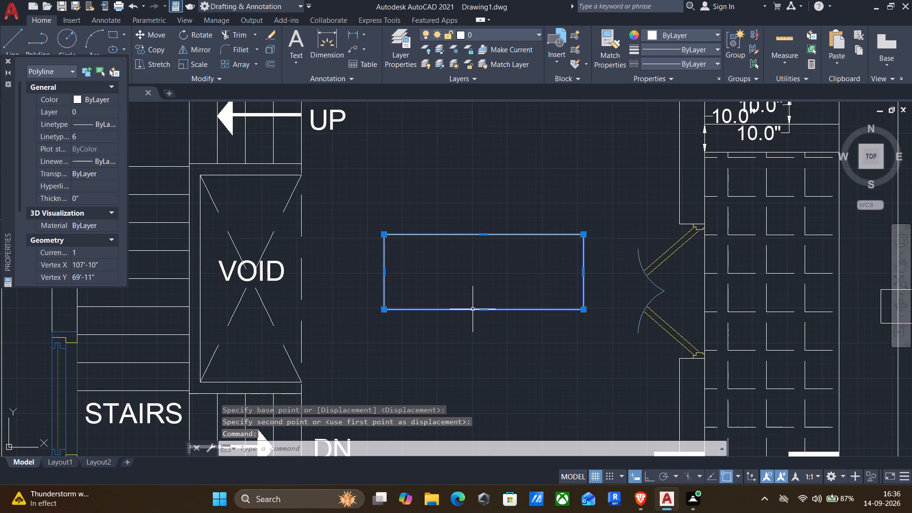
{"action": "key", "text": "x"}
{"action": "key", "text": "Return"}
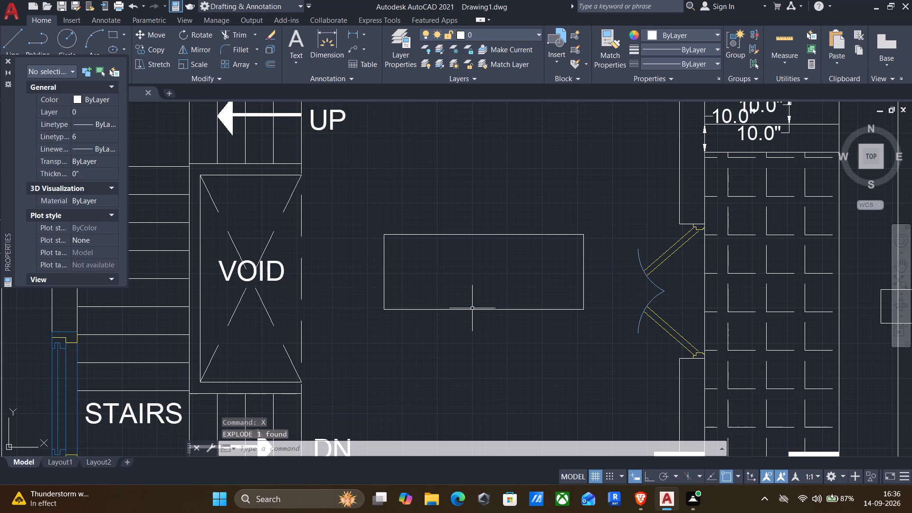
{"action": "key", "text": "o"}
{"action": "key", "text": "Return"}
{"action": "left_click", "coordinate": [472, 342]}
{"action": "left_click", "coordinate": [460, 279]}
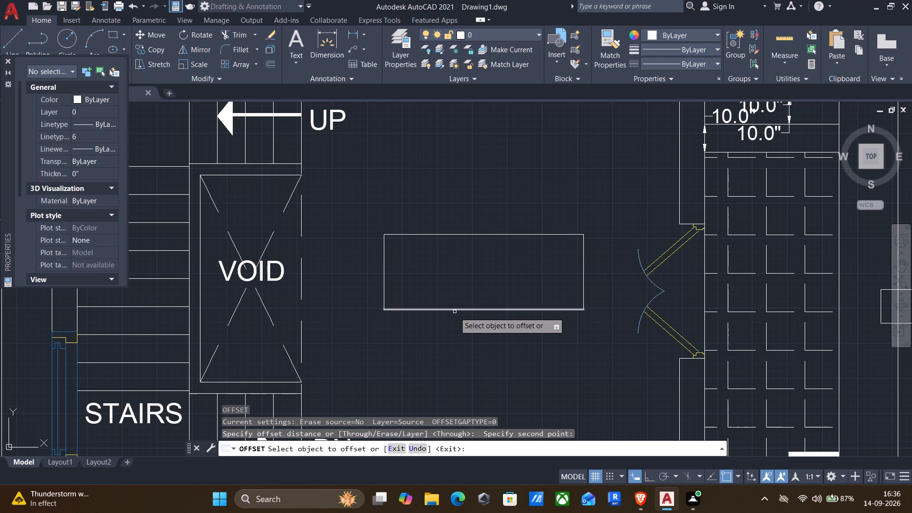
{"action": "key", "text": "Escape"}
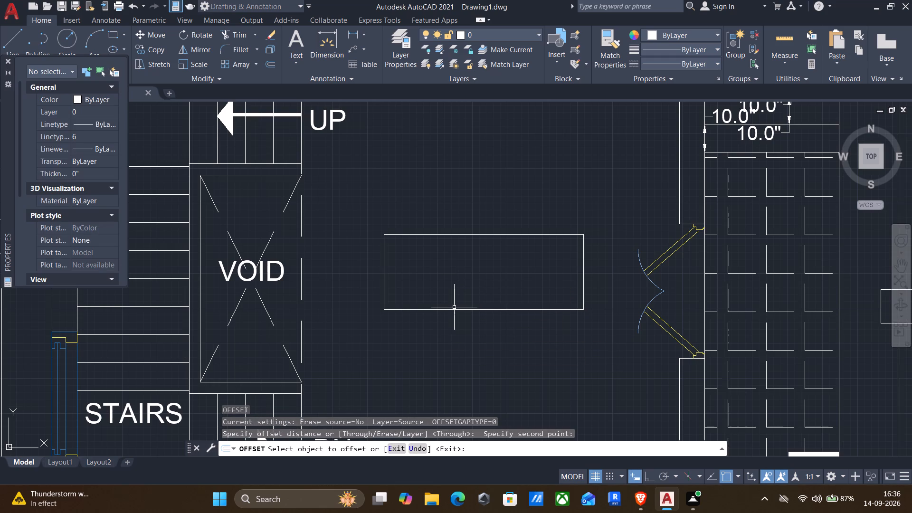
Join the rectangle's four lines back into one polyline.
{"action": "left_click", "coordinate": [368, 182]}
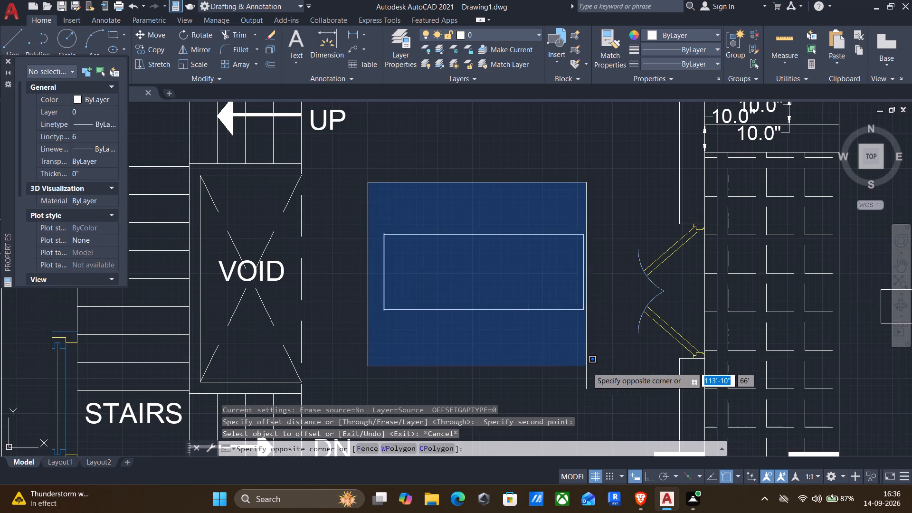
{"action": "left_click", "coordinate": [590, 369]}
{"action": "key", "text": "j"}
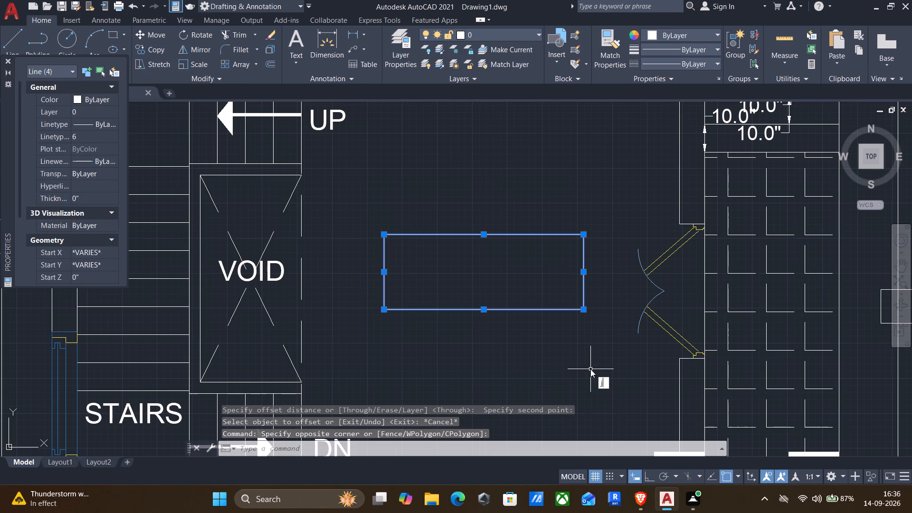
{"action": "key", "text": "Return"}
Offset the rectangle 2" inward to make an inner border.
{"action": "key", "text": "o"}
{"action": "key", "text": "Return"}
{"action": "left_click_drag", "start_coordinate": [585, 377], "coordinate": [585, 373]}
{"action": "left_click_drag", "start_coordinate": [559, 303], "coordinate": [554, 310]}
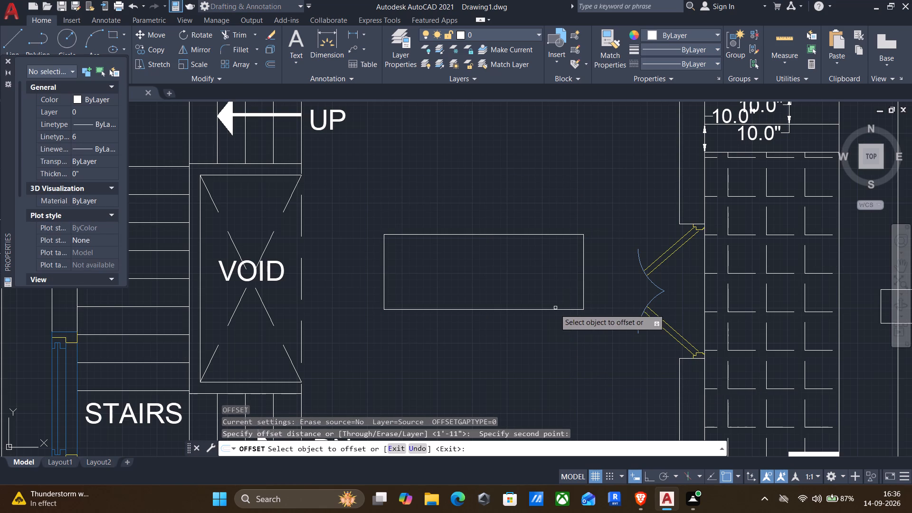
{"action": "left_click_drag", "start_coordinate": [554, 310], "coordinate": [552, 314]}
{"action": "left_click", "coordinate": [534, 309]}
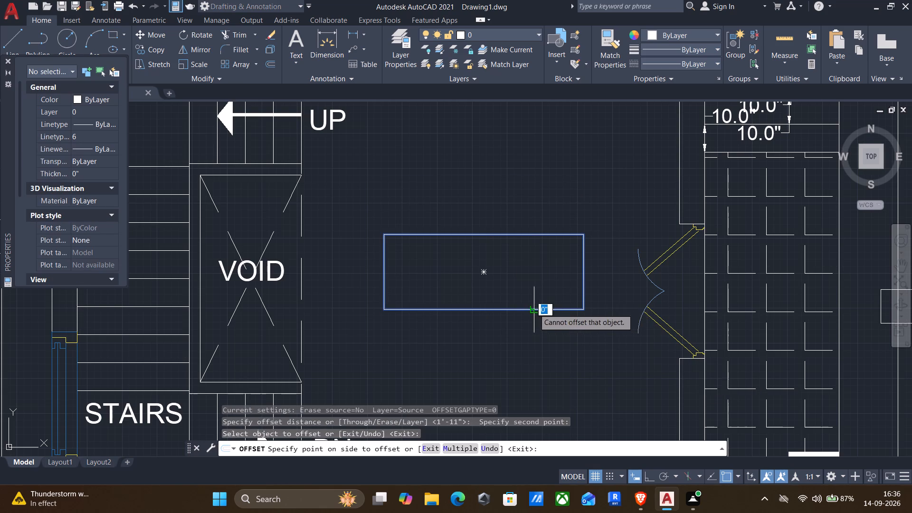
{"action": "type", "text": "2\""}
{"action": "key", "text": "Return"}
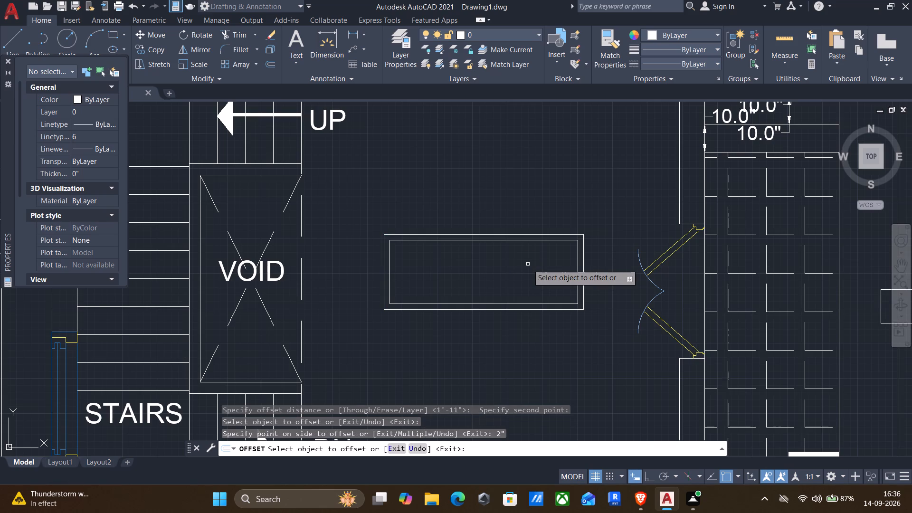
{"action": "key", "text": "Escape"}
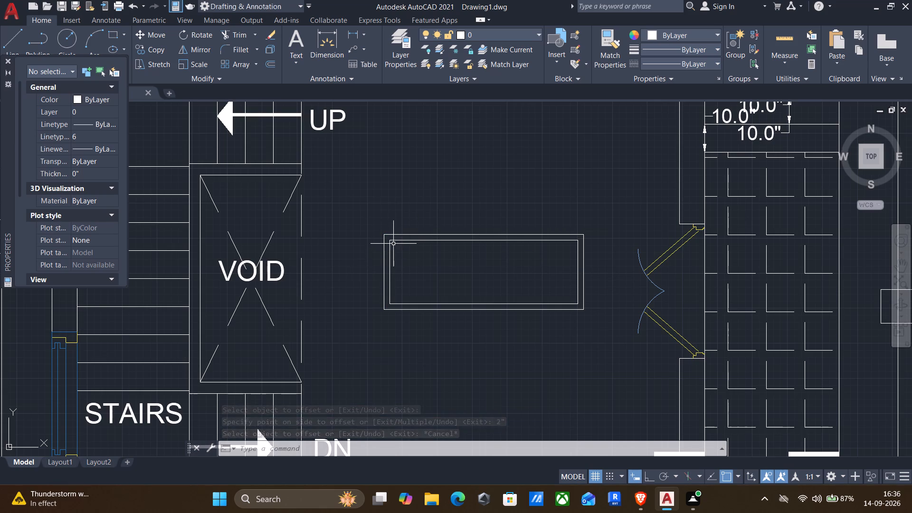
Explode both the outer and inner rectangles into separate lines.
{"action": "scroll", "coordinate": [394, 243], "scroll_direction": "up", "scroll_amount": 2}
{"action": "scroll", "coordinate": [424, 280], "scroll_direction": "down", "scroll_amount": 2}
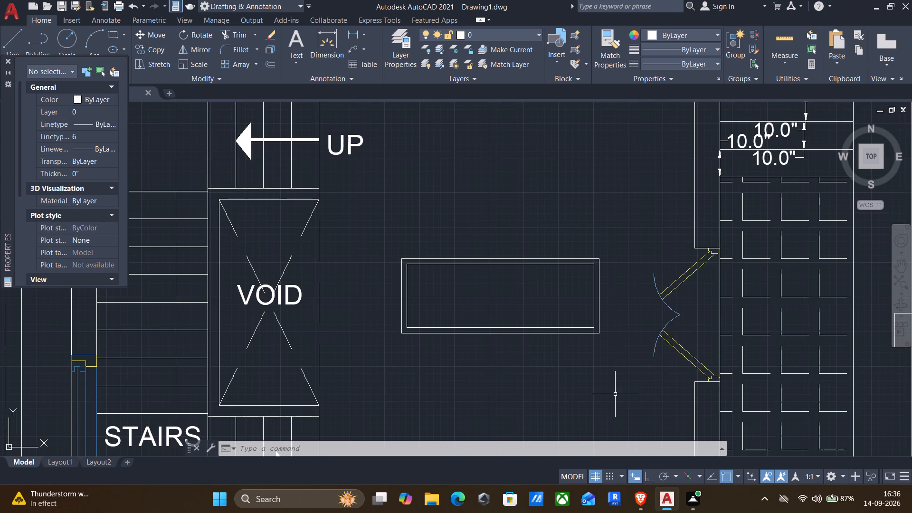
{"action": "left_click_drag", "start_coordinate": [621, 396], "coordinate": [617, 378]}
{"action": "left_click", "coordinate": [371, 178]}
{"action": "key", "text": "x"}
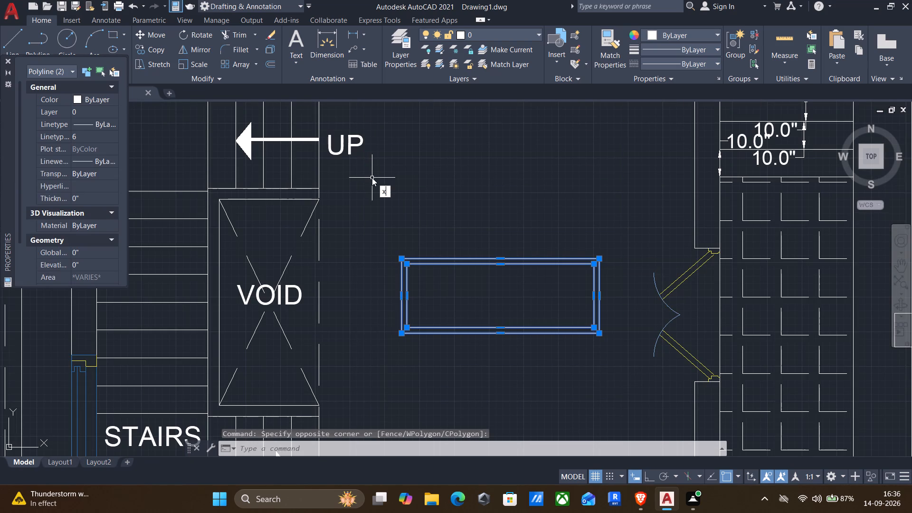
{"action": "key", "text": "Return"}
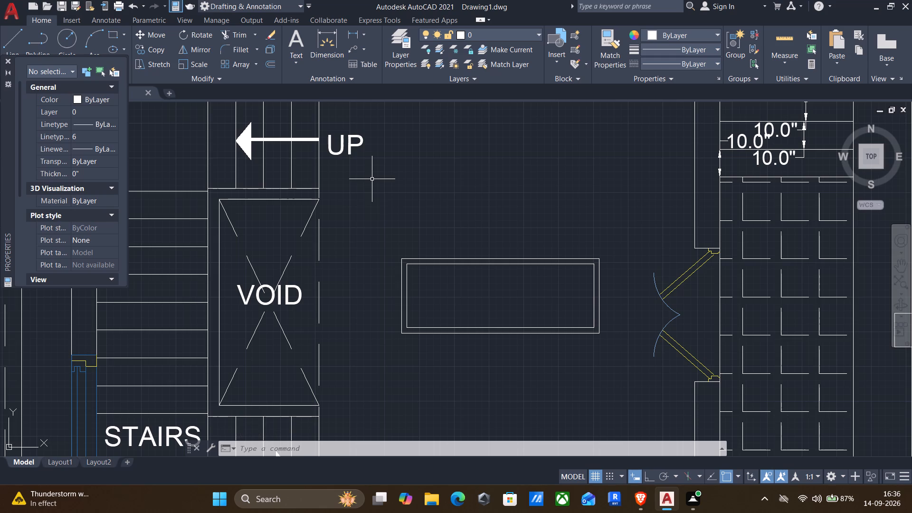
Draw a three-point arc around the rectangles' upper-left corner, from the inner left edge through the inner top edge to above the outline.
{"action": "scroll", "coordinate": [426, 277], "scroll_direction": "up", "scroll_amount": 1}
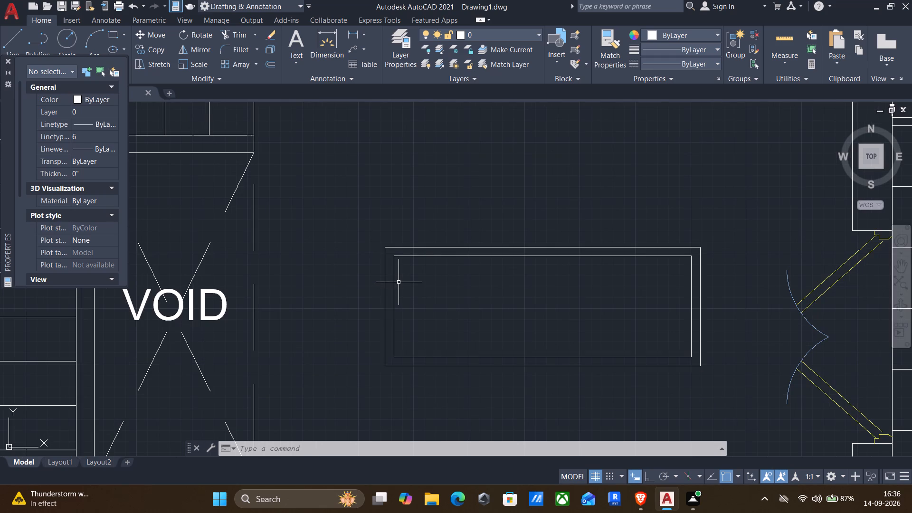
{"action": "type", "text": "ar"}
{"action": "key", "text": "c"}
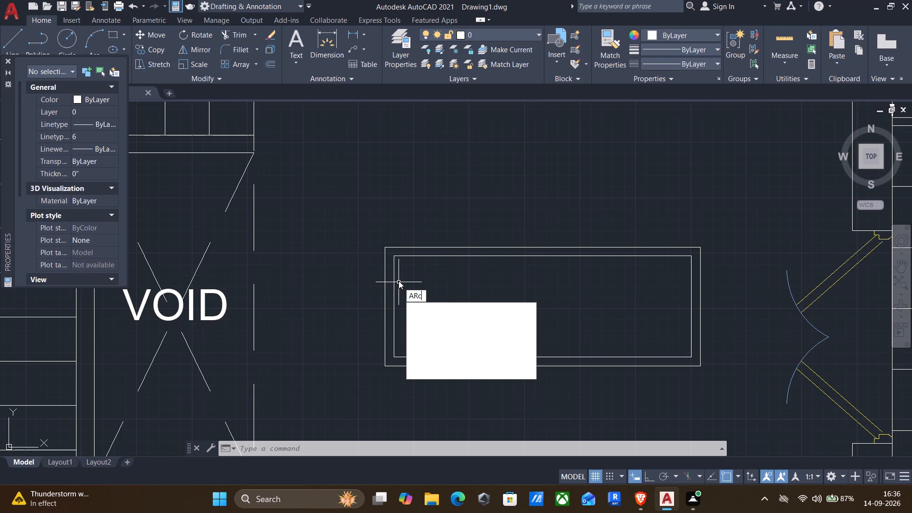
{"action": "key", "text": "Return"}
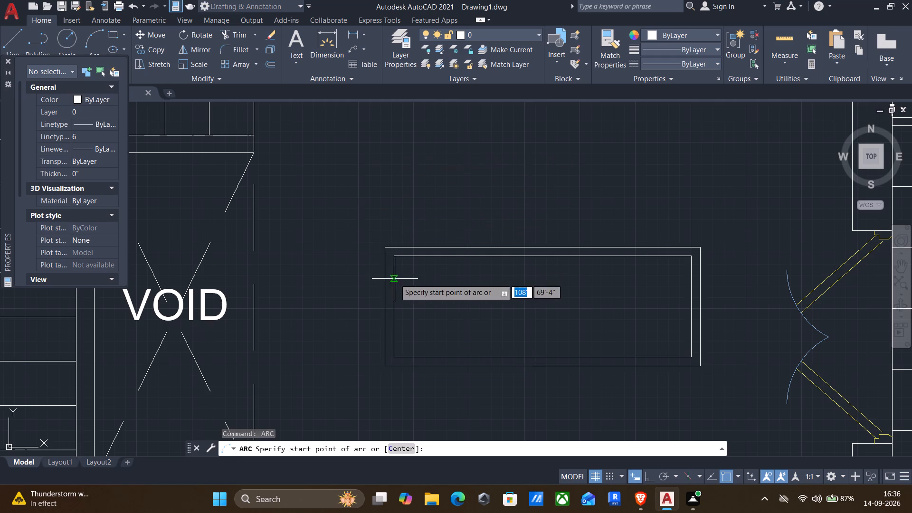
{"action": "scroll", "coordinate": [395, 279], "scroll_direction": "up", "scroll_amount": 2}
{"action": "left_click", "coordinate": [384, 278]}
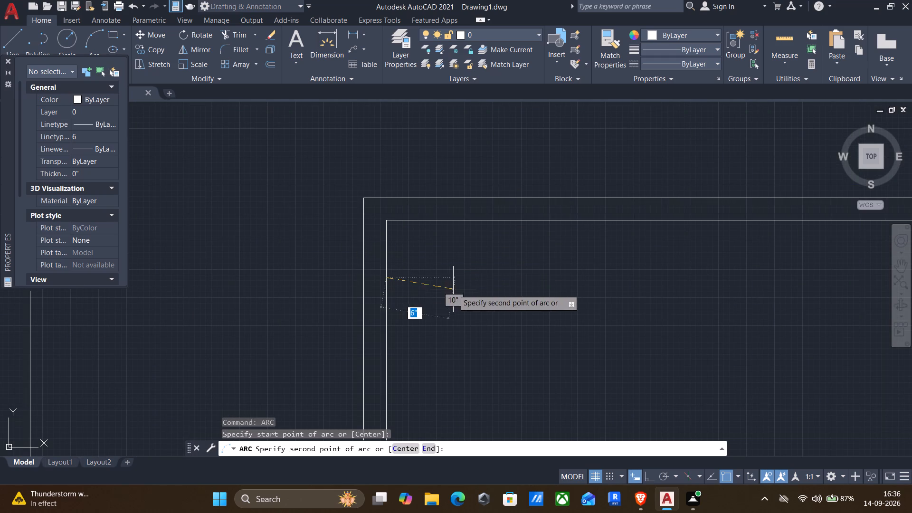
{"action": "left_click", "coordinate": [454, 222]}
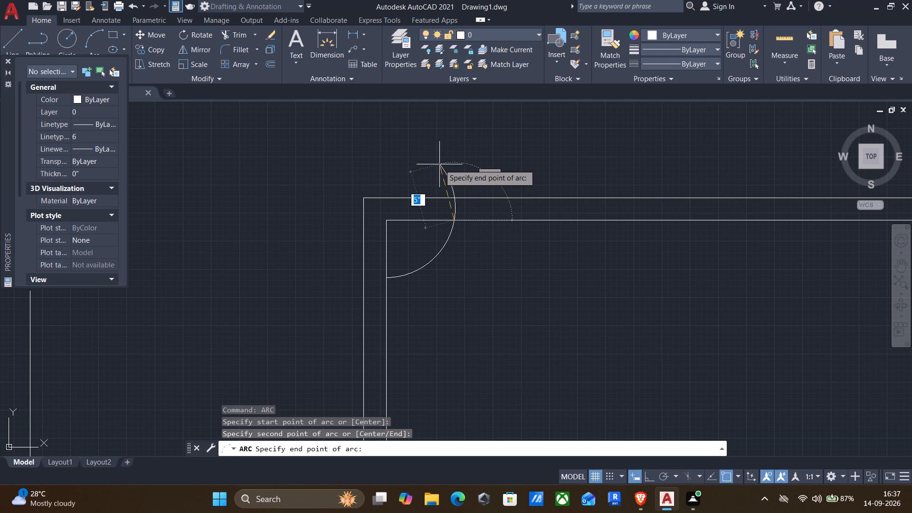
{"action": "left_click", "coordinate": [415, 151]}
Offset the corner arc about 2" inward, toward the rectangles' upper-left corner.
{"action": "key", "text": "o"}
{"action": "key", "text": "Return"}
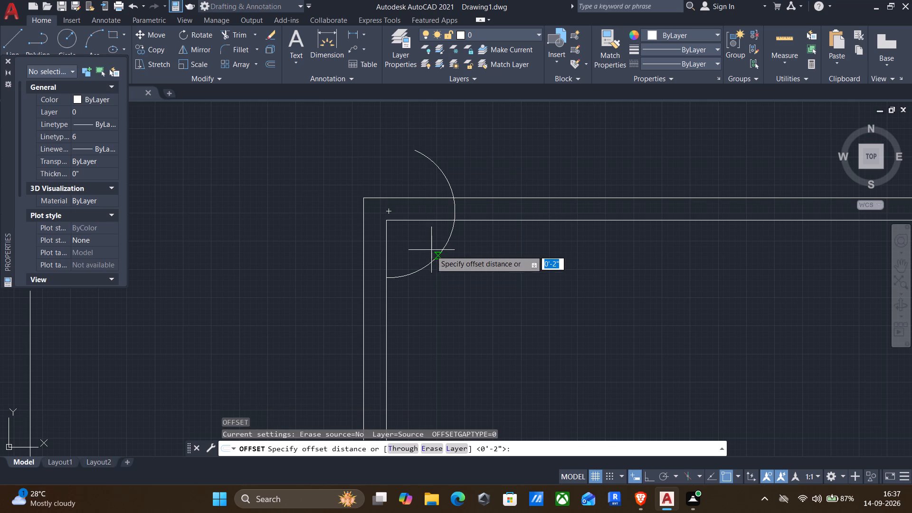
{"action": "left_click", "coordinate": [430, 251]}
{"action": "left_click", "coordinate": [419, 242]}
{"action": "left_click", "coordinate": [436, 259]}
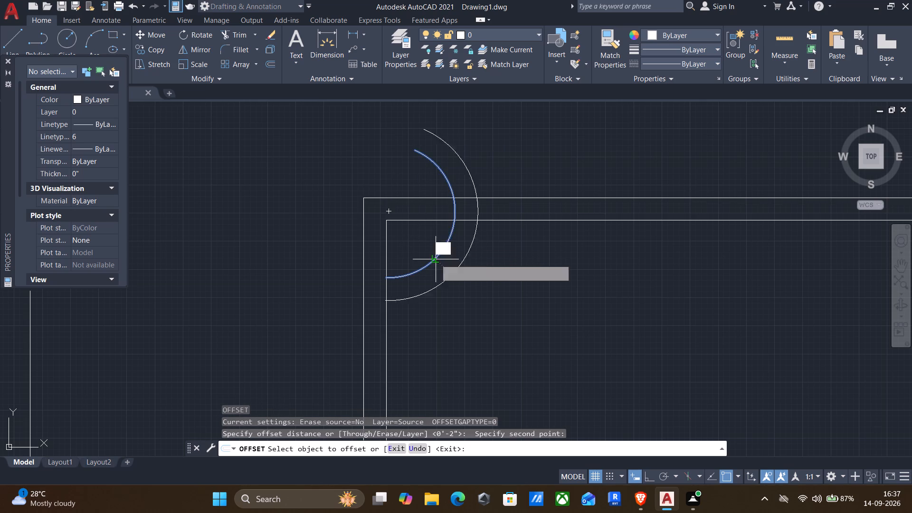
{"action": "left_click", "coordinate": [404, 211]}
{"action": "key", "text": "Escape"}
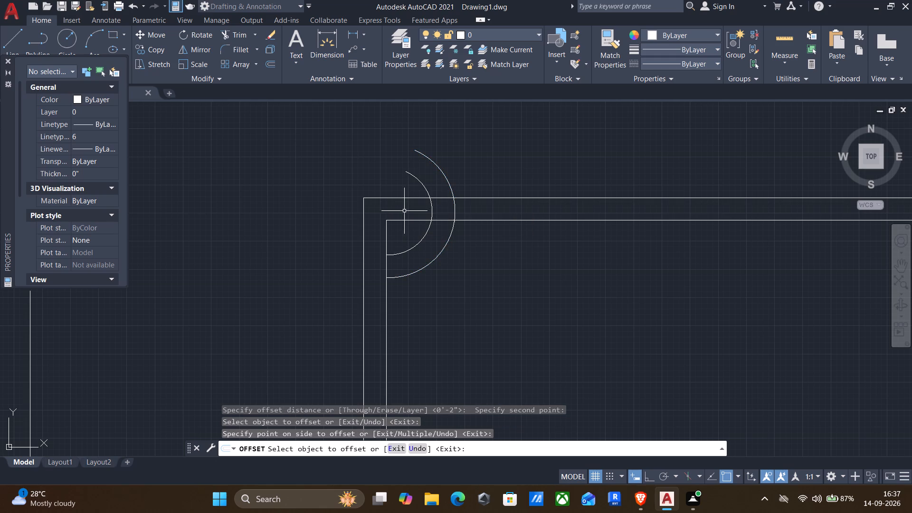
Trim both arcs above the outer top edge, and trim the two top lines' corner ends back to the inner arc.
{"action": "type", "text": "tr"}
{"action": "key", "text": "Return"}
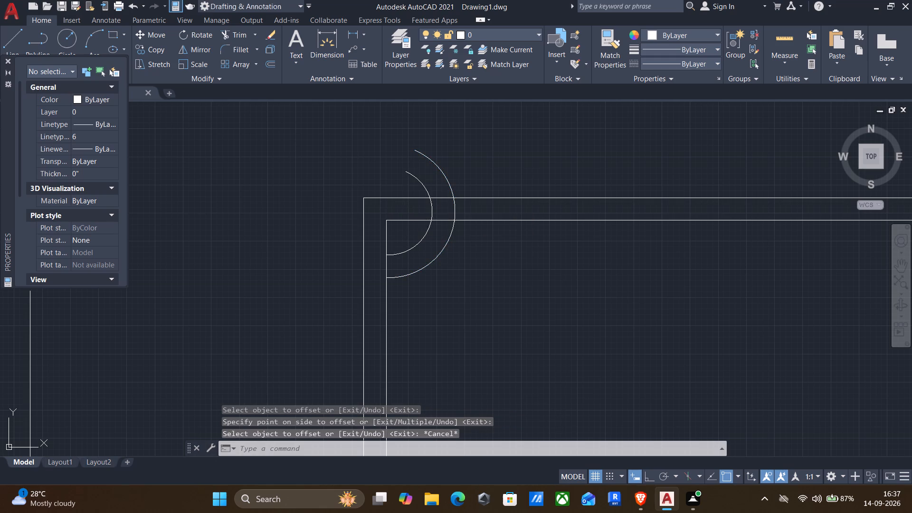
{"action": "left_click_drag", "start_coordinate": [404, 185], "coordinate": [452, 163]}
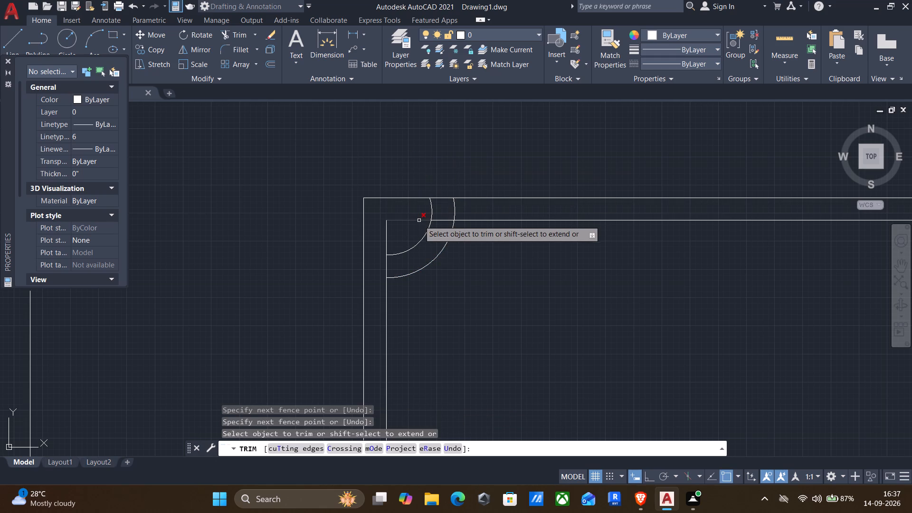
{"action": "left_click_drag", "start_coordinate": [417, 228], "coordinate": [409, 188]}
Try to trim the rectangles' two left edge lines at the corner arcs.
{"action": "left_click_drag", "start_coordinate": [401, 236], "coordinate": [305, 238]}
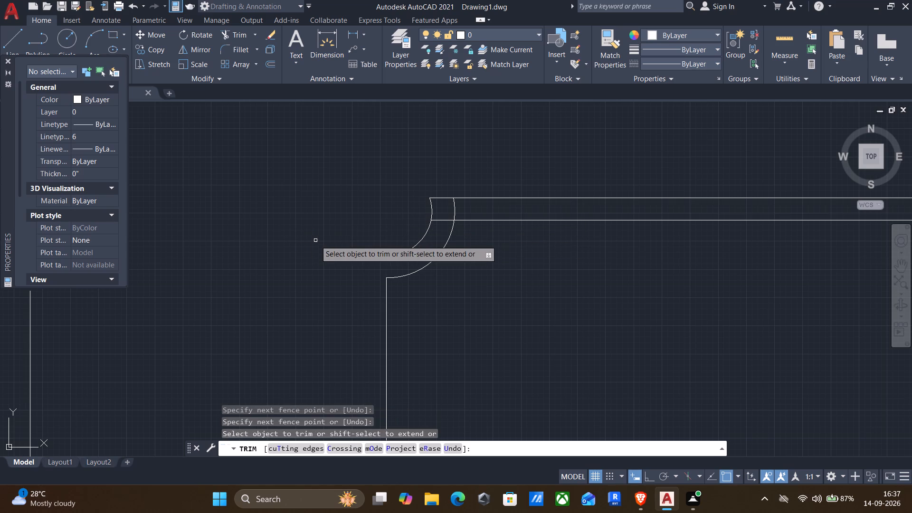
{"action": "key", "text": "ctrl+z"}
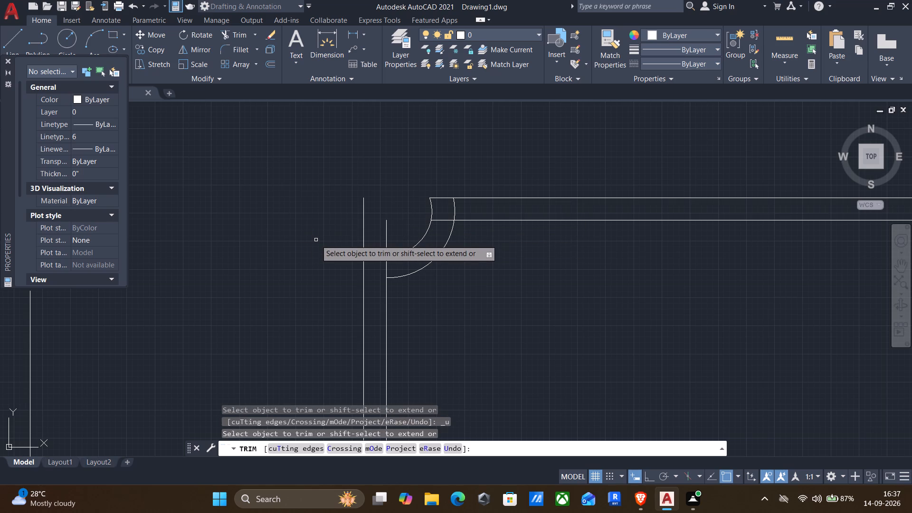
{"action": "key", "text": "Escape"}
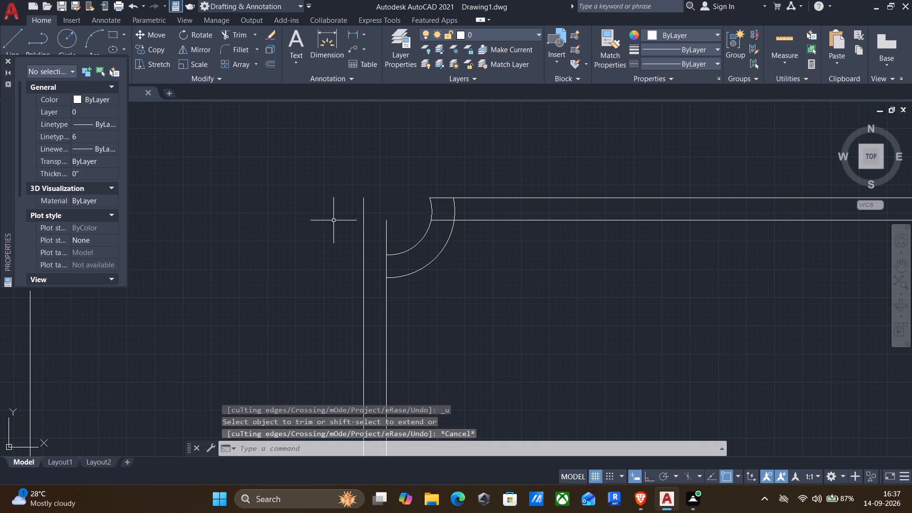
Extend both corner arcs to the rectangles' outer left edge line.
{"action": "type", "text": "ex"}
{"action": "key", "text": "Return"}
{"action": "left_click", "coordinate": [396, 280]}
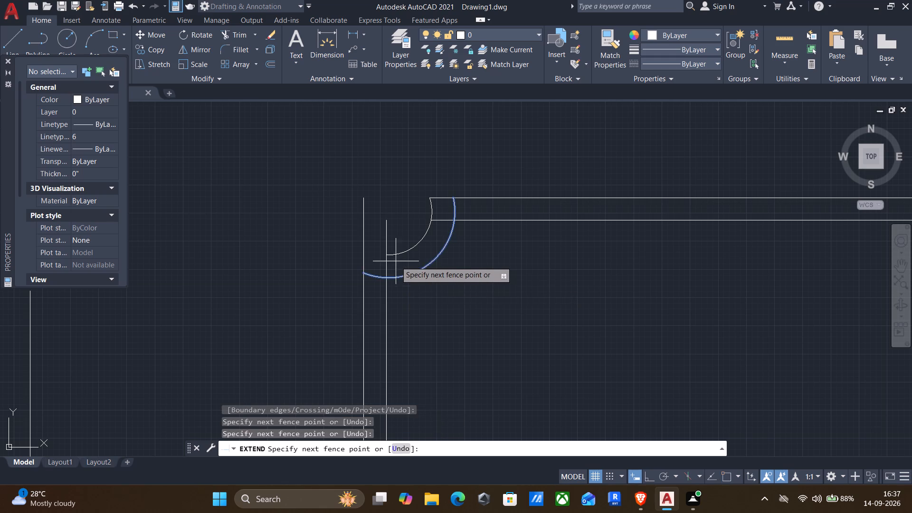
{"action": "left_click", "coordinate": [395, 252]}
{"action": "left_click", "coordinate": [395, 256]}
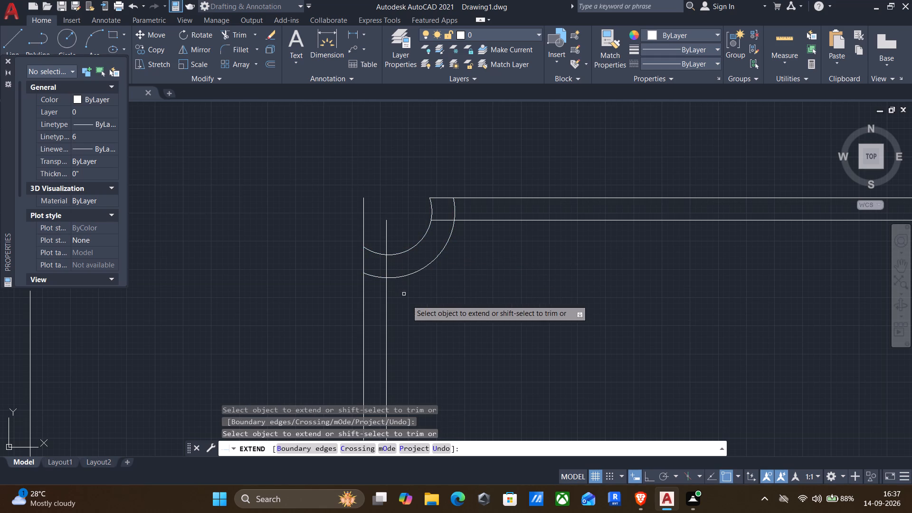
{"action": "key", "text": "Escape"}
Trim the inner top line between the two corner arcs, and the larger arc above the inner top line.
{"action": "type", "text": "re"}
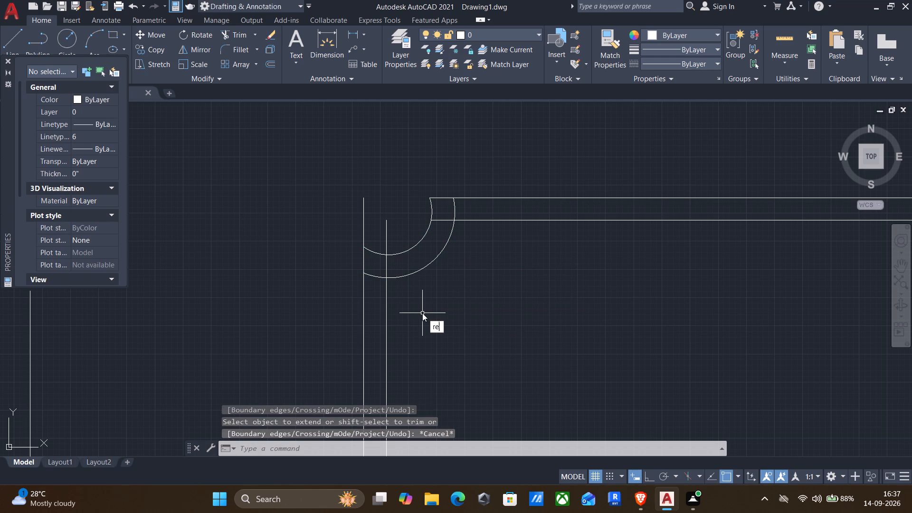
{"action": "key", "text": "BackSpace"}
{"action": "key", "text": "BackSpace"}
{"action": "key", "text": "BackSpace"}
{"action": "type", "text": "tr"}
{"action": "key", "text": "Return"}
{"action": "left_click", "coordinate": [442, 220]}
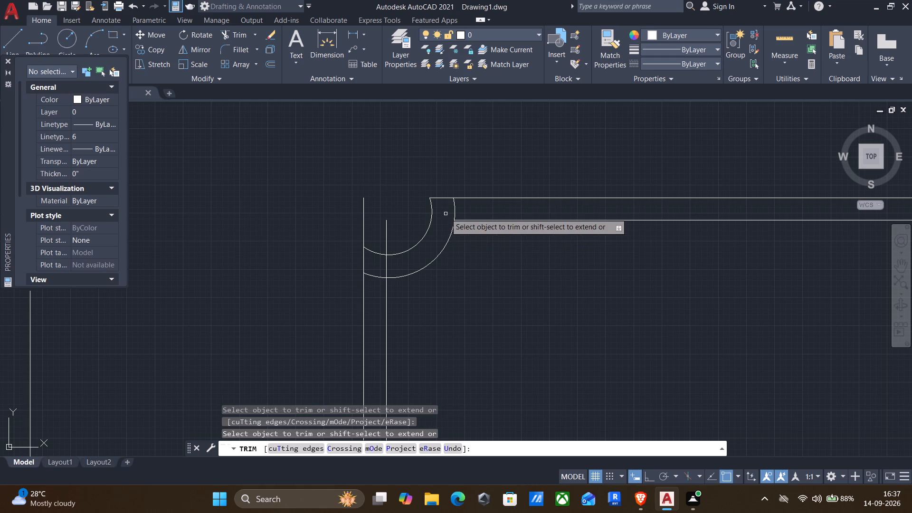
{"action": "left_click_drag", "start_coordinate": [453, 207], "coordinate": [457, 203]}
Trim both left edge lines back to their corner arcs, and remove the larger arc's tail between the left edges.
{"action": "left_click_drag", "start_coordinate": [390, 226], "coordinate": [355, 231]}
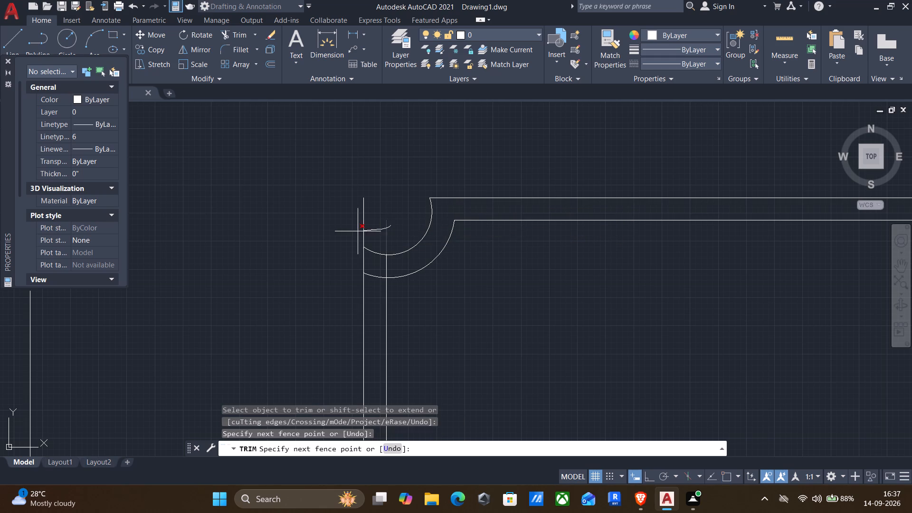
{"action": "left_click_drag", "start_coordinate": [355, 231], "coordinate": [353, 231]}
{"action": "scroll", "coordinate": [366, 279], "scroll_direction": "up", "scroll_amount": 3}
{"action": "left_click_drag", "start_coordinate": [374, 289], "coordinate": [469, 234]}
{"action": "scroll", "coordinate": [468, 224], "scroll_direction": "down", "scroll_amount": 4}
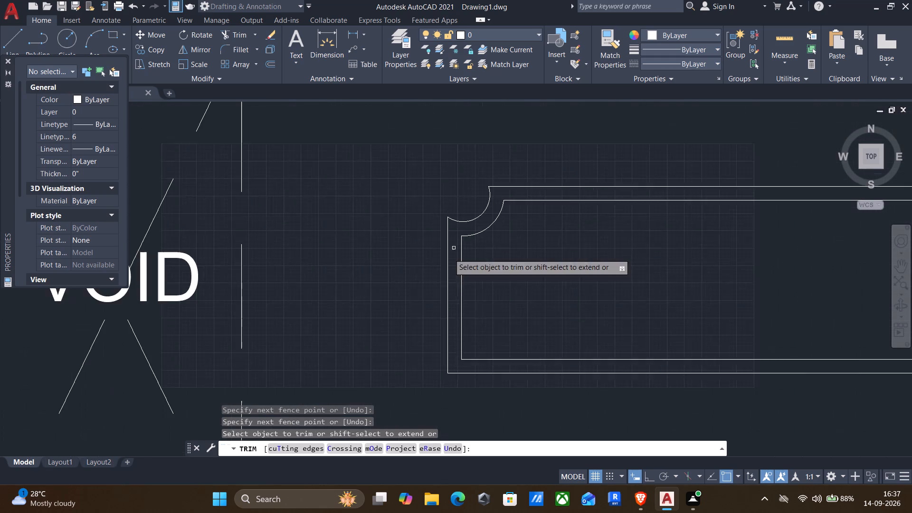
{"action": "middle_click_drag", "start_coordinate": [386, 297], "coordinate": [391, 249]}
{"action": "scroll", "coordinate": [393, 245], "scroll_direction": "down", "scroll_amount": 2}
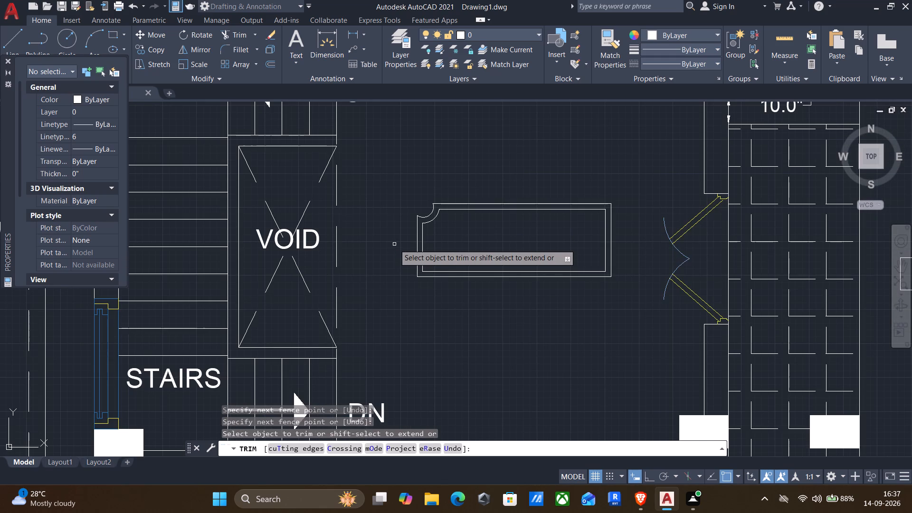
{"action": "scroll", "coordinate": [432, 193], "scroll_direction": "up", "scroll_amount": 5}
{"action": "scroll", "coordinate": [419, 232], "scroll_direction": "down", "scroll_amount": 3}
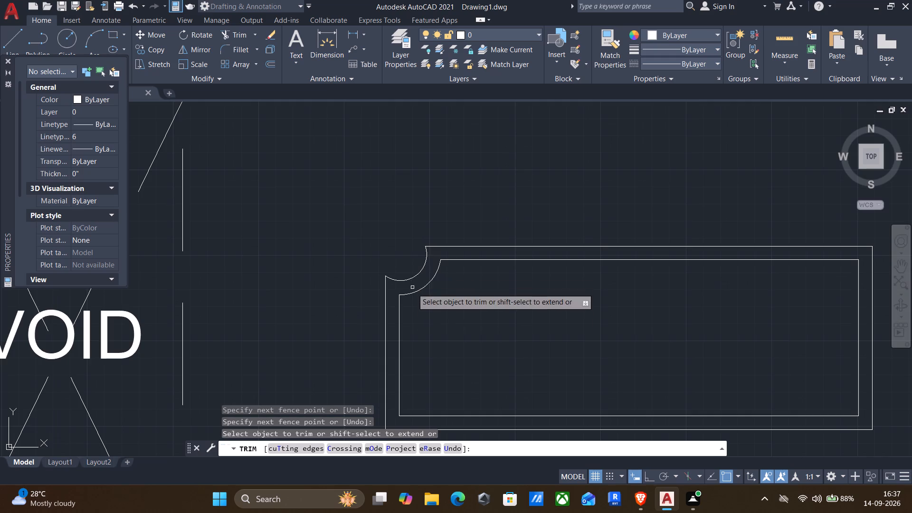
{"action": "middle_click_drag", "start_coordinate": [411, 306], "coordinate": [427, 258]}
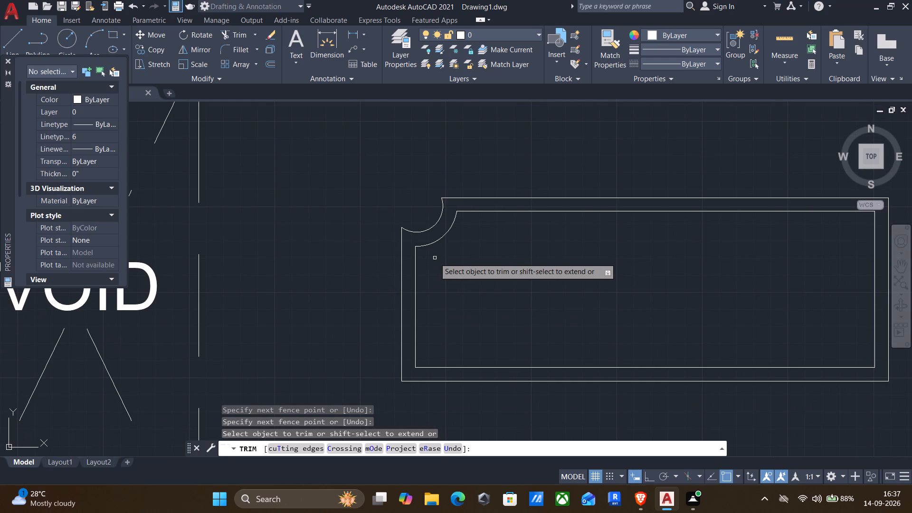
{"action": "key", "text": "Escape"}
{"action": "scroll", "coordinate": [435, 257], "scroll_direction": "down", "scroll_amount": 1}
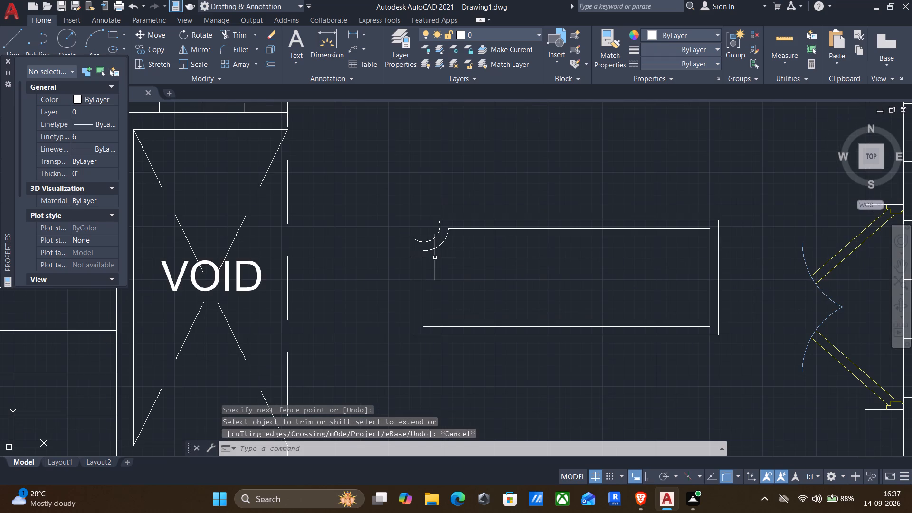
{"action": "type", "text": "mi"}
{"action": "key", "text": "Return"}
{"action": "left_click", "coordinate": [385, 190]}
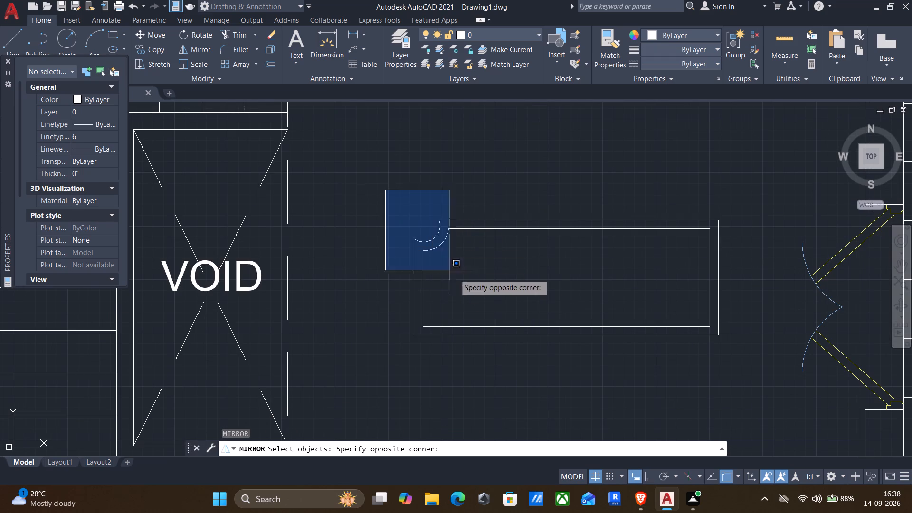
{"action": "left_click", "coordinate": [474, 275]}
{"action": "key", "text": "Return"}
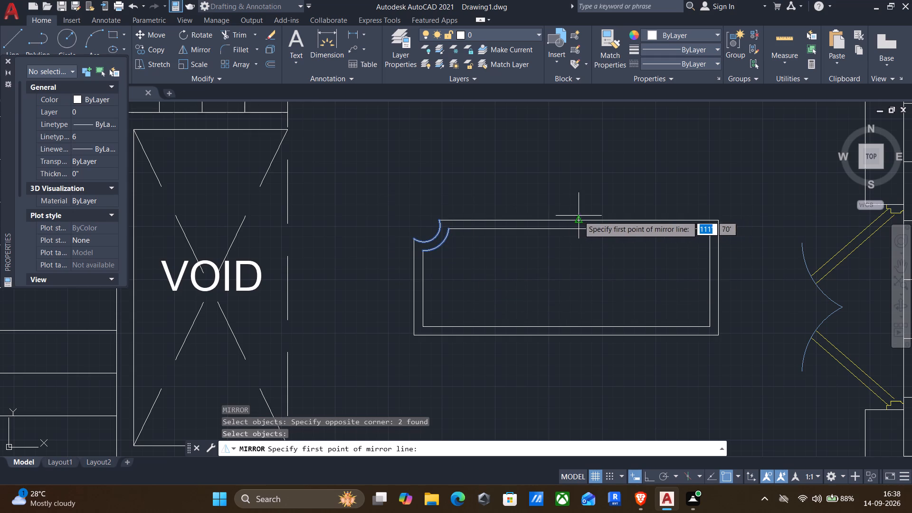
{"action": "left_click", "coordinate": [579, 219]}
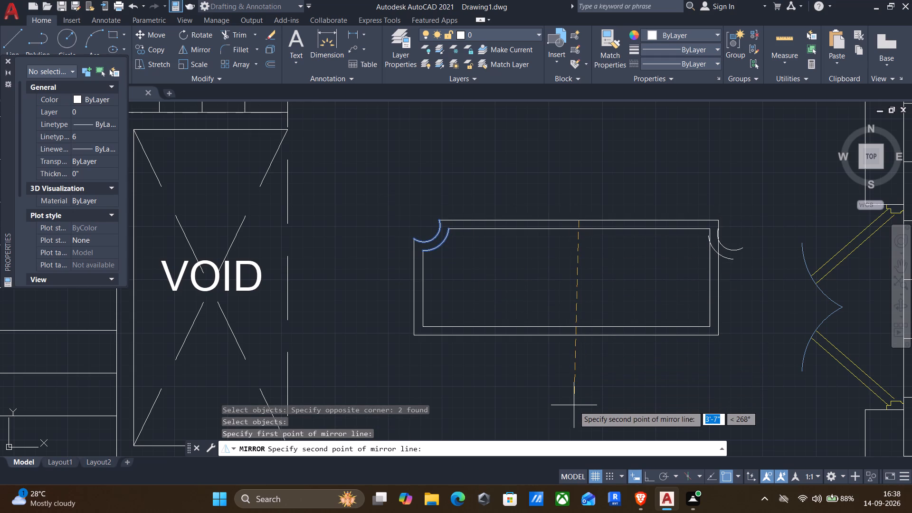
Turn on Ortho mode and cancel the mirror in progress.
{"action": "key", "text": "F8"}
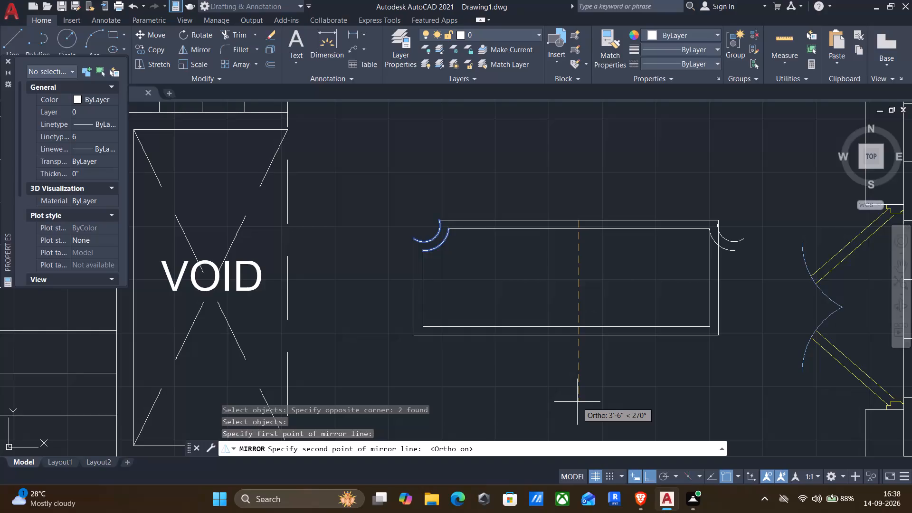
{"action": "key", "text": "Escape"}
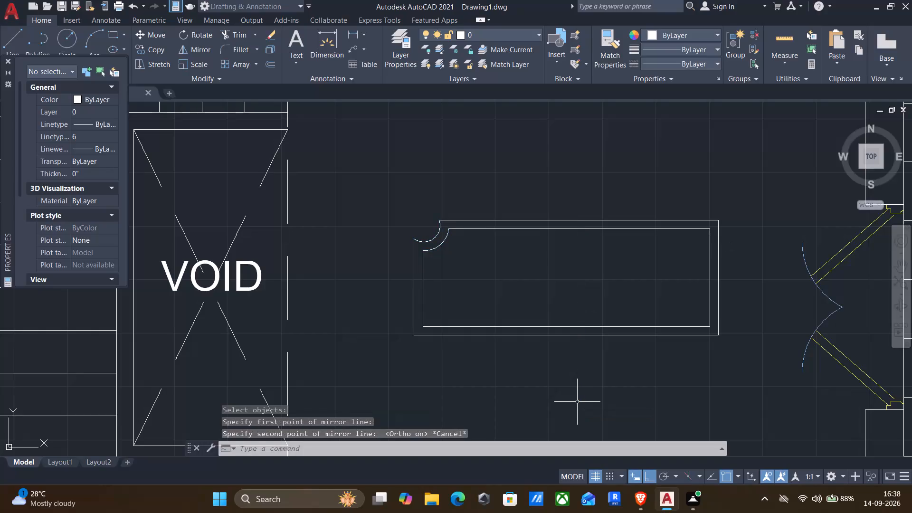
Draw a short vertical line up from the outer left edge's upper end, stopping just below the outer top edge's level.
{"action": "key", "text": "l"}
{"action": "key", "text": "Return"}
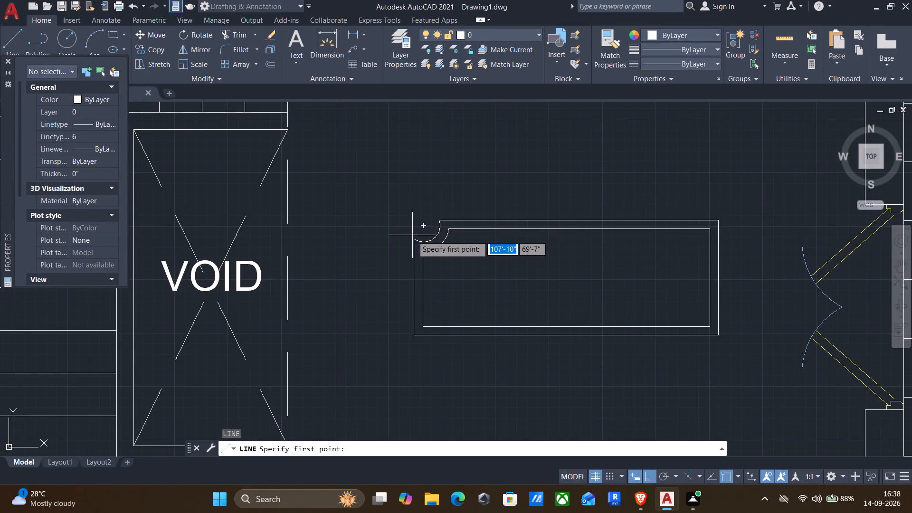
{"action": "left_click", "coordinate": [411, 237]}
{"action": "left_click", "coordinate": [420, 222]}
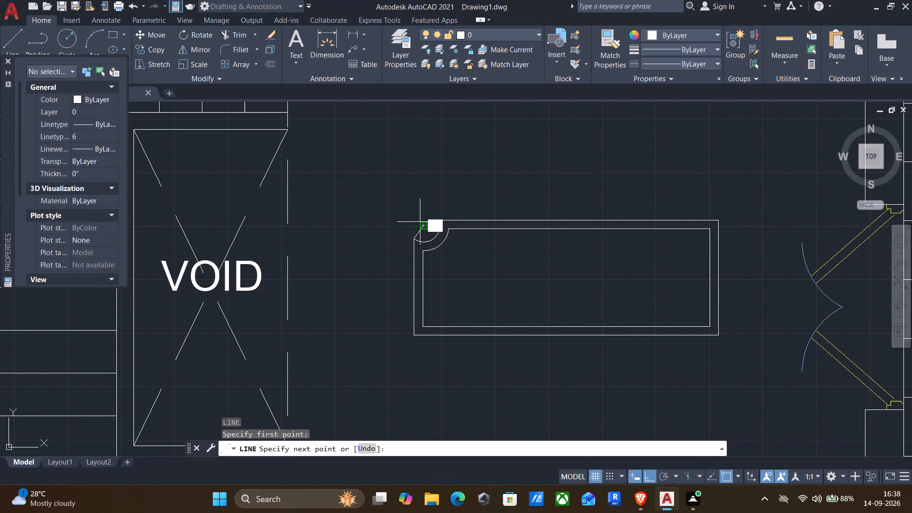
{"action": "key", "text": "ctrl+z"}
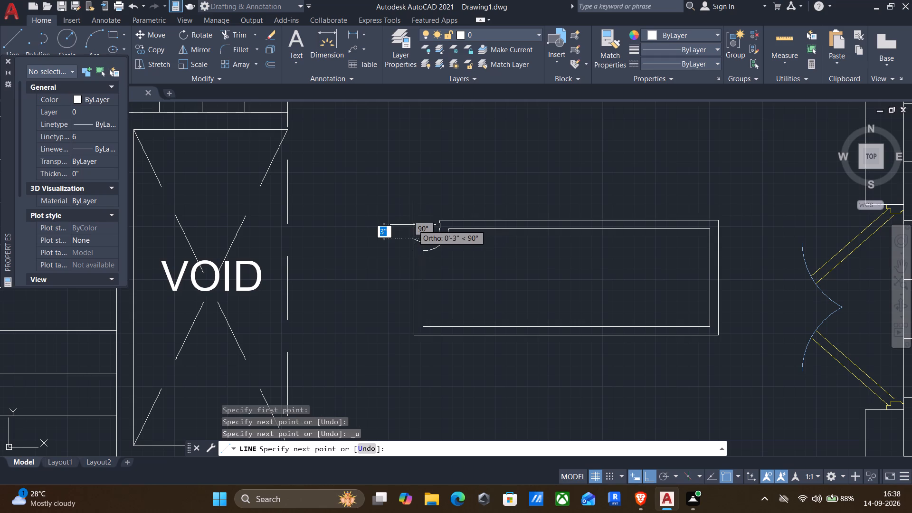
{"action": "scroll", "coordinate": [411, 227], "scroll_direction": "up", "scroll_amount": 2}
{"action": "left_click", "coordinate": [420, 216]}
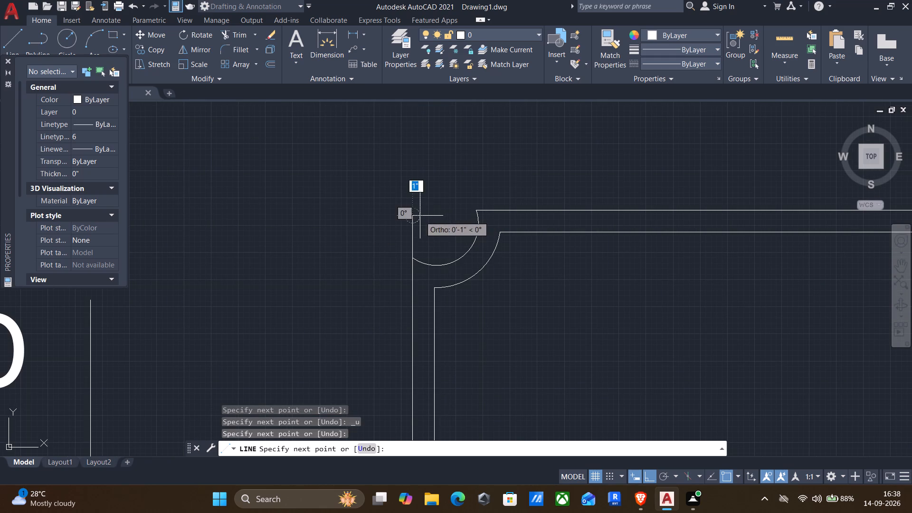
{"action": "key", "text": "Return"}
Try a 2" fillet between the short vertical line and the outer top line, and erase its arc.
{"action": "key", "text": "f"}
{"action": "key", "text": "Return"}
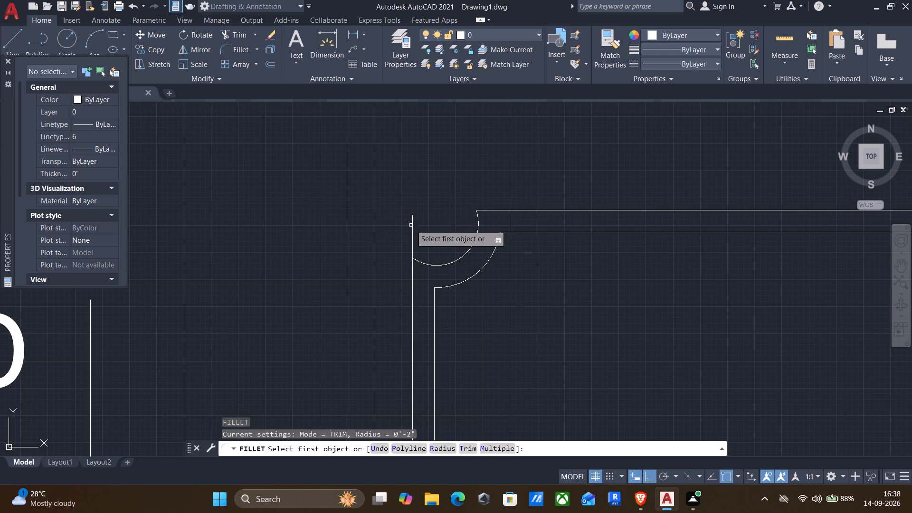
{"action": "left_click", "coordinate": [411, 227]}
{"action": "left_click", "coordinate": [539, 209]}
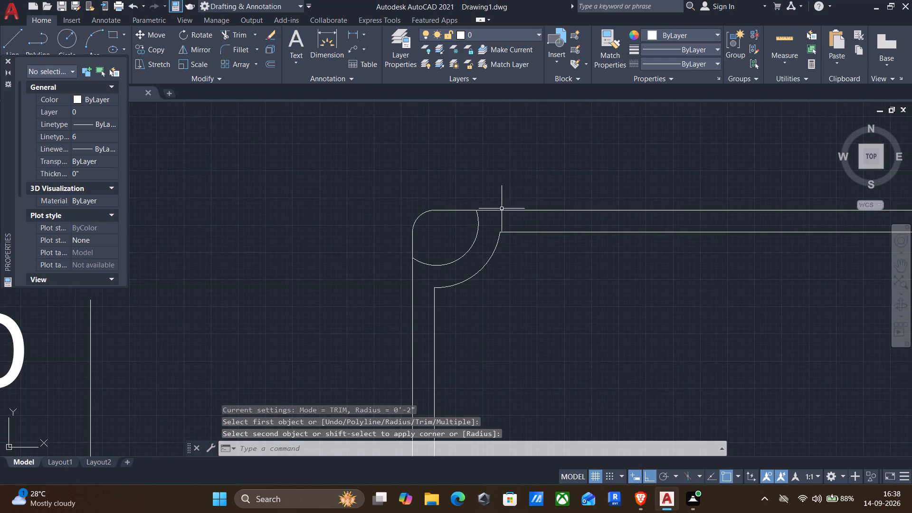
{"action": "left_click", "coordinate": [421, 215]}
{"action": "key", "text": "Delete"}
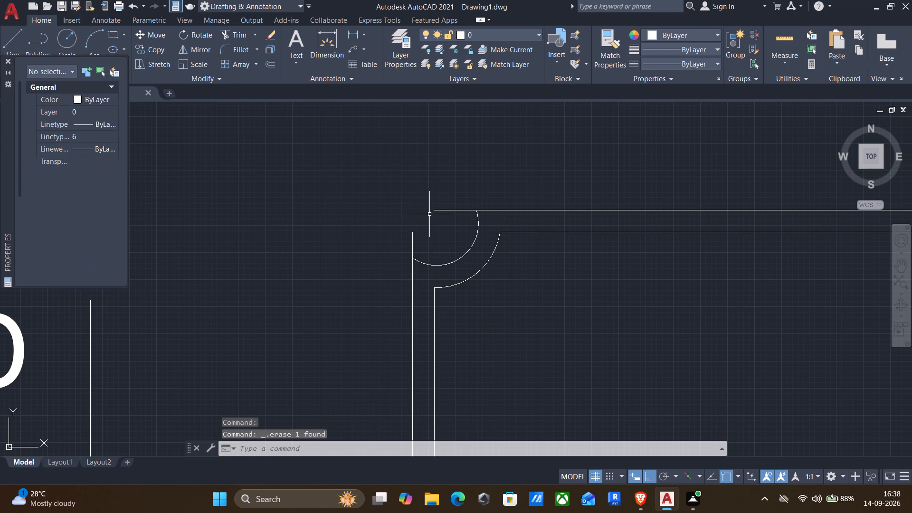
Fillet the short vertical line and the outer top line with radius 0 to close the upper-left corner squarely.
{"action": "key", "text": "f"}
{"action": "key", "text": "Return"}
{"action": "key", "text": "r"}
{"action": "key", "text": "Return"}
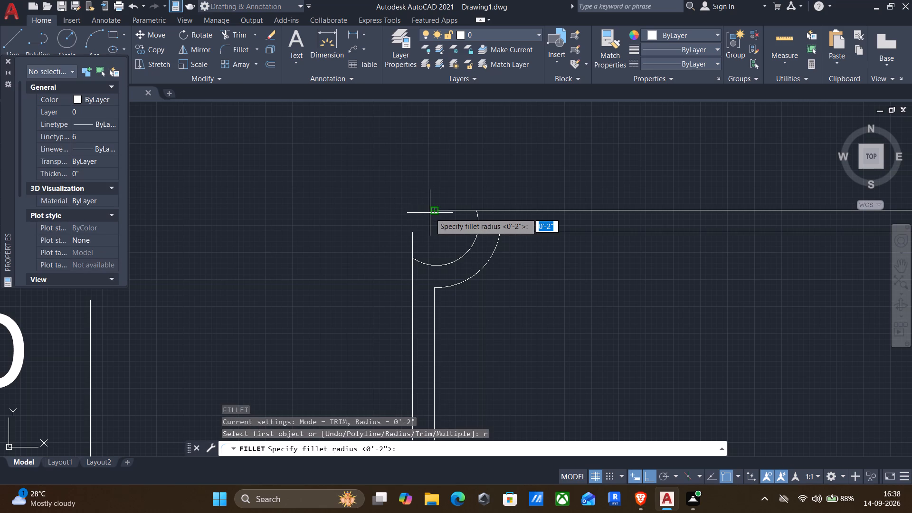
{"action": "key", "text": "0"}
{"action": "key", "text": "Return"}
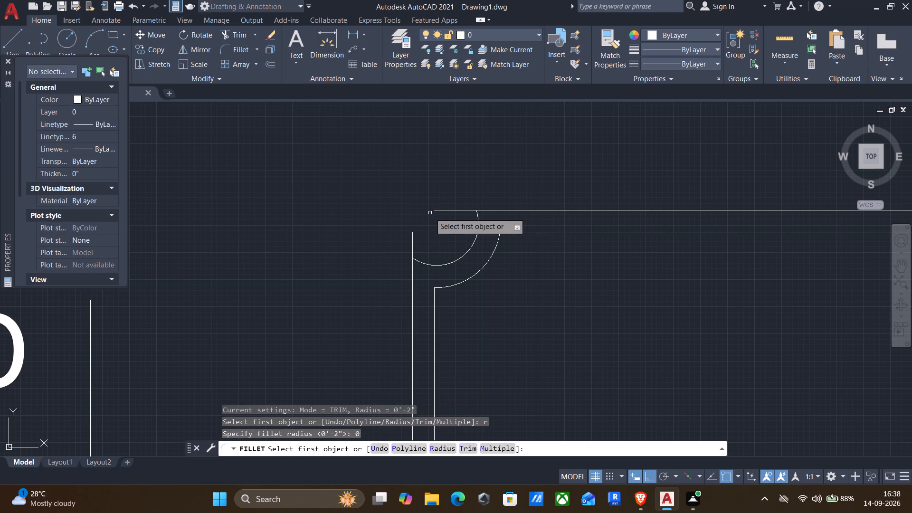
{"action": "left_click", "coordinate": [413, 238]}
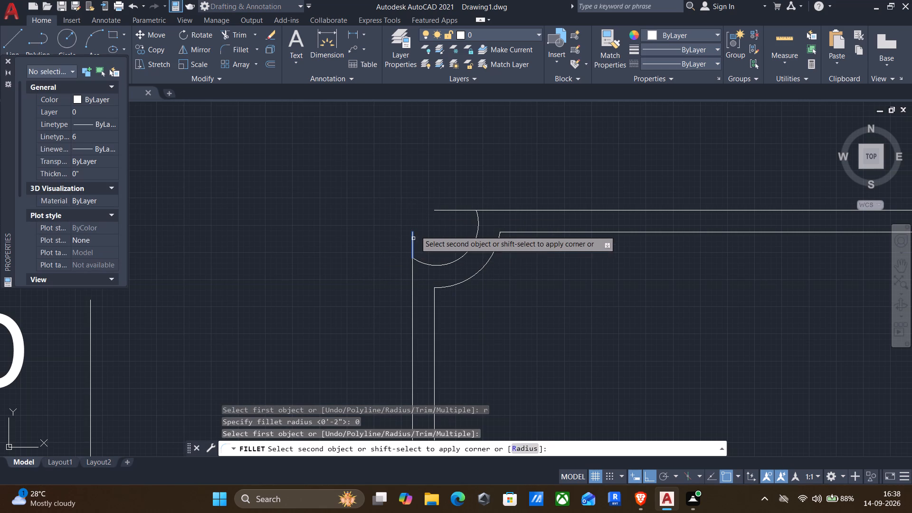
{"action": "left_click", "coordinate": [448, 212]}
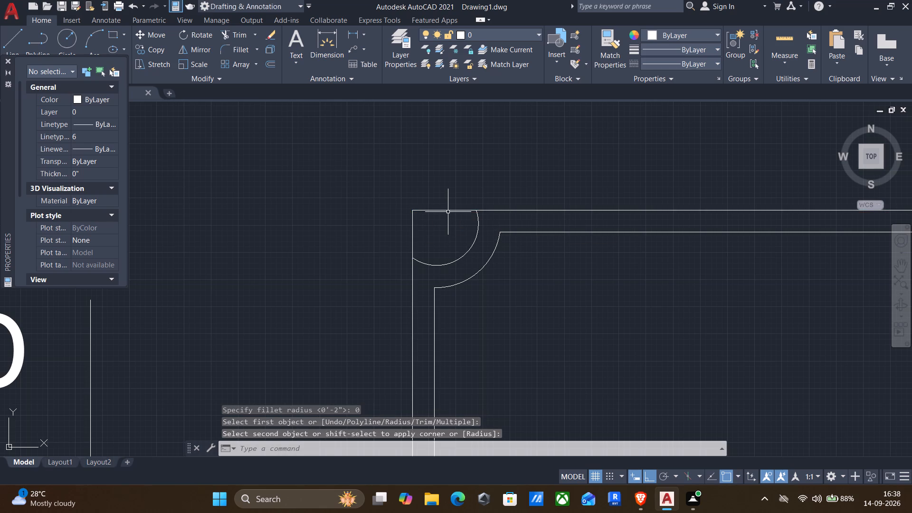
Mirror the upper-left corner's two arcs and short vertical line about the rectangle's vertical centreline, keeping the originals.
{"action": "scroll", "coordinate": [448, 212], "scroll_direction": "down", "scroll_amount": 3}
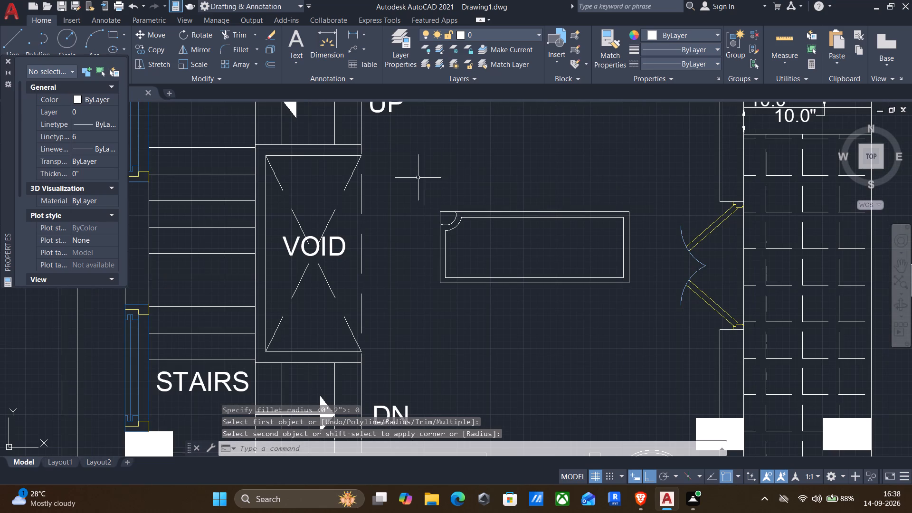
{"action": "left_click", "coordinate": [418, 178]}
{"action": "left_click", "coordinate": [481, 243]}
{"action": "type", "text": "mi"}
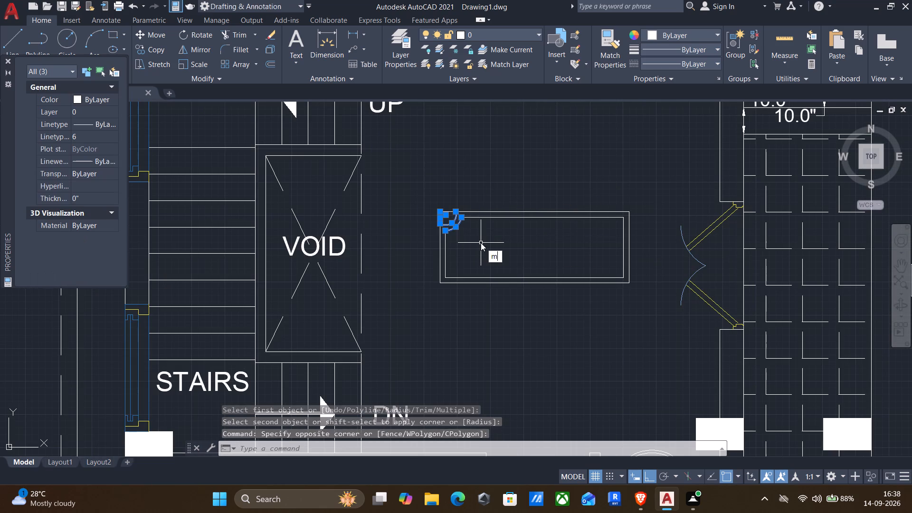
{"action": "key", "text": "Return"}
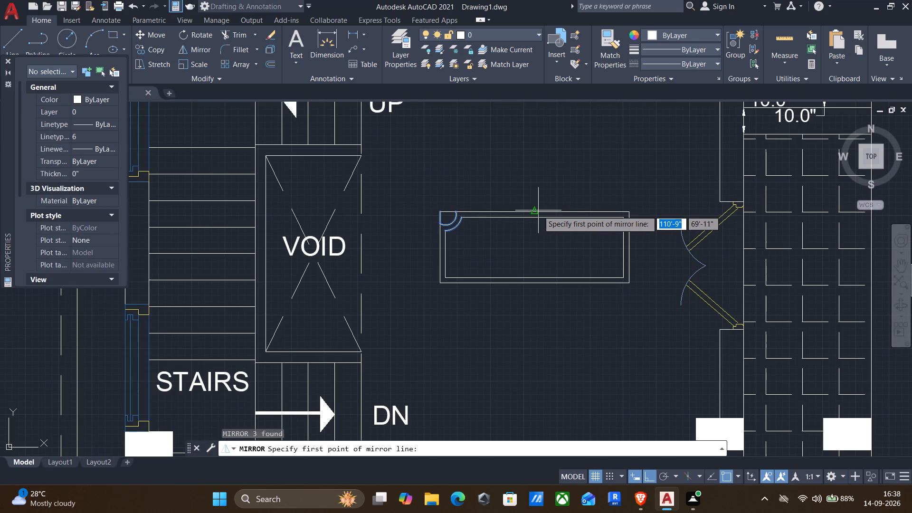
{"action": "left_click", "coordinate": [536, 214]}
{"action": "left_click", "coordinate": [526, 328]}
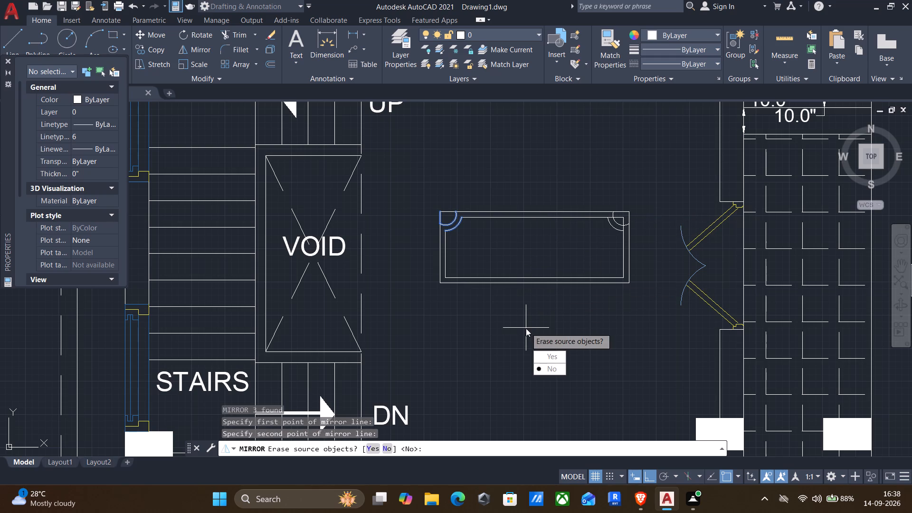
{"action": "key", "text": "Return"}
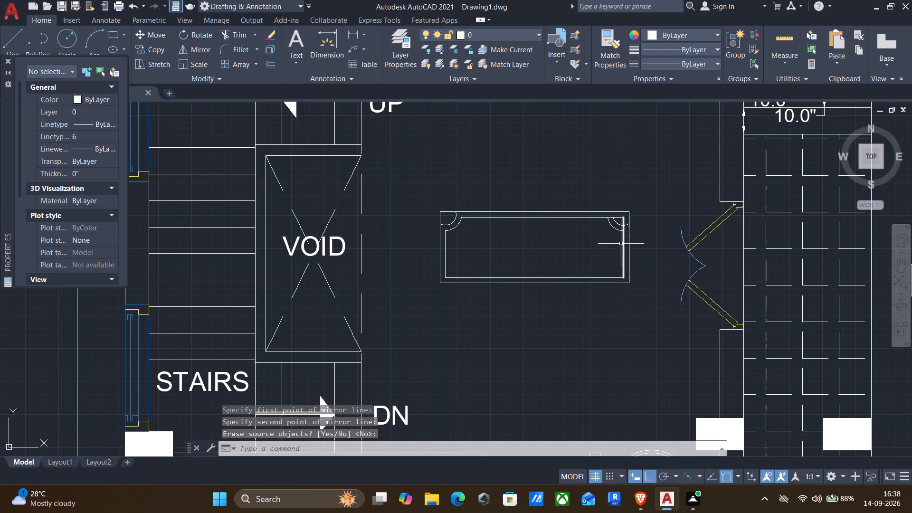
Mirror both upper corners' arcs and short vertical lines about the rectangle's horizontal centreline, keeping the originals.
{"action": "key", "text": "Return"}
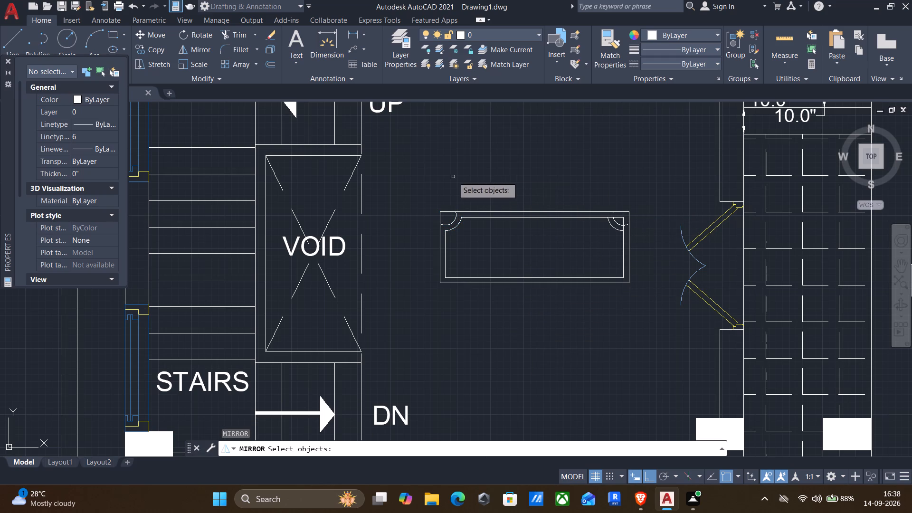
{"action": "left_click", "coordinate": [417, 188]}
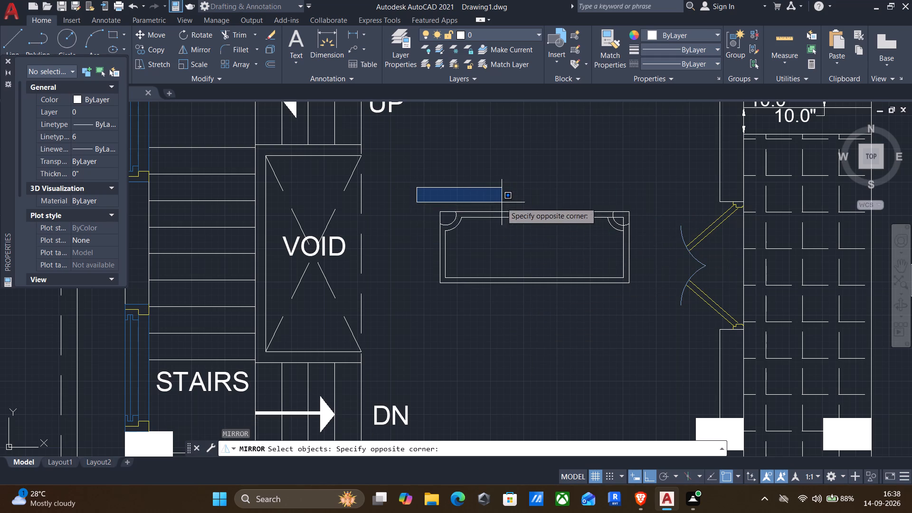
{"action": "left_click", "coordinate": [488, 237]}
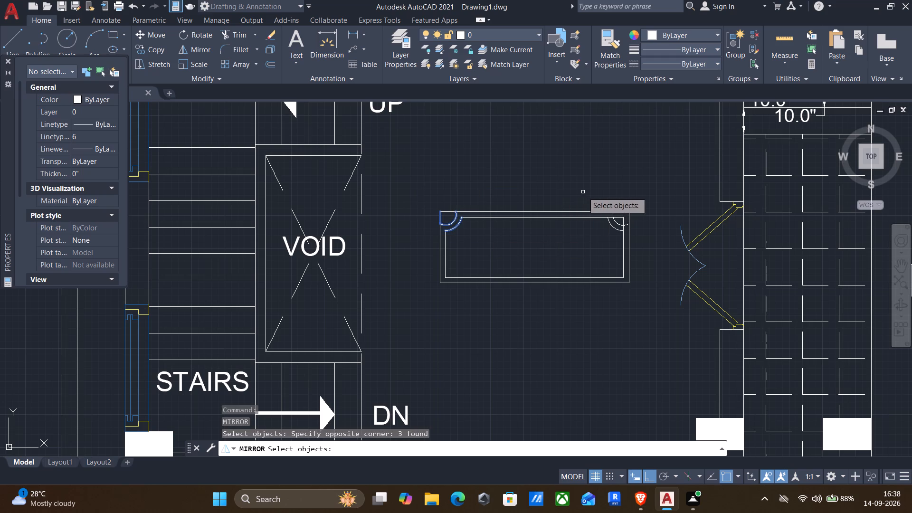
{"action": "left_click", "coordinate": [585, 191]}
{"action": "left_click", "coordinate": [648, 244]}
{"action": "key", "text": "Return"}
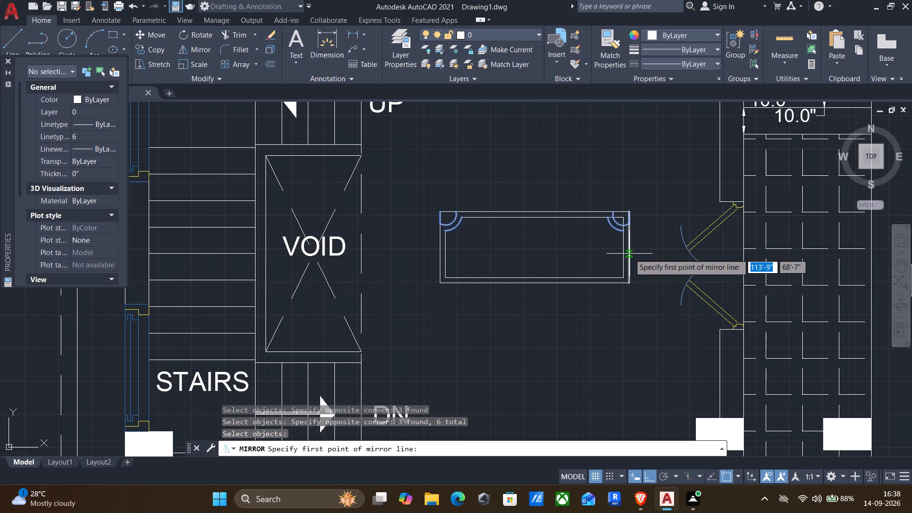
{"action": "left_click", "coordinate": [623, 247]}
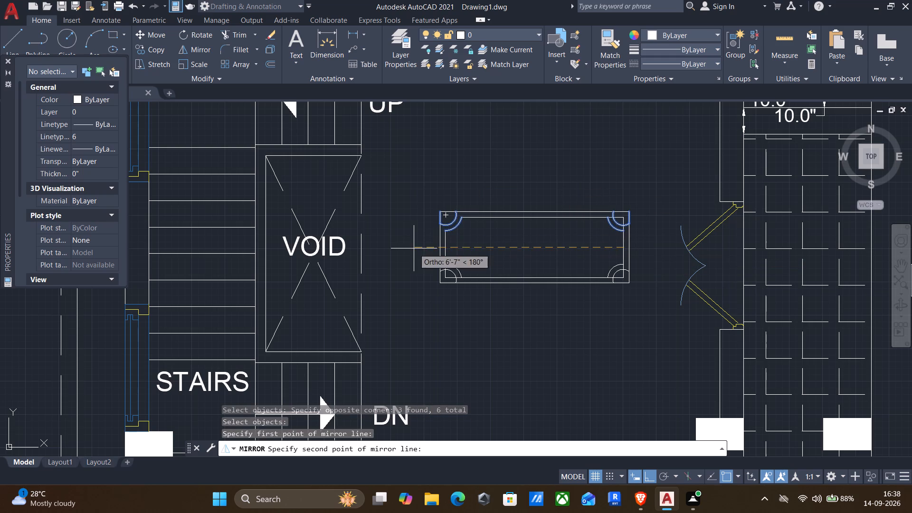
{"action": "left_click", "coordinate": [414, 249]}
{"action": "key", "text": "Return"}
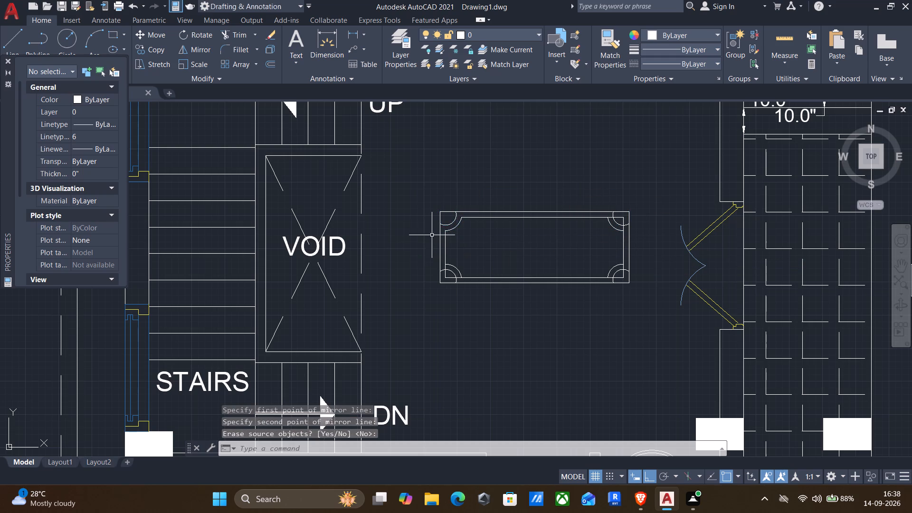
Trim the rectangle's lower-left corner so the inner and outer straight edges end at their matching arcs.
{"action": "type", "text": "tr"}
{"action": "key", "text": "Return"}
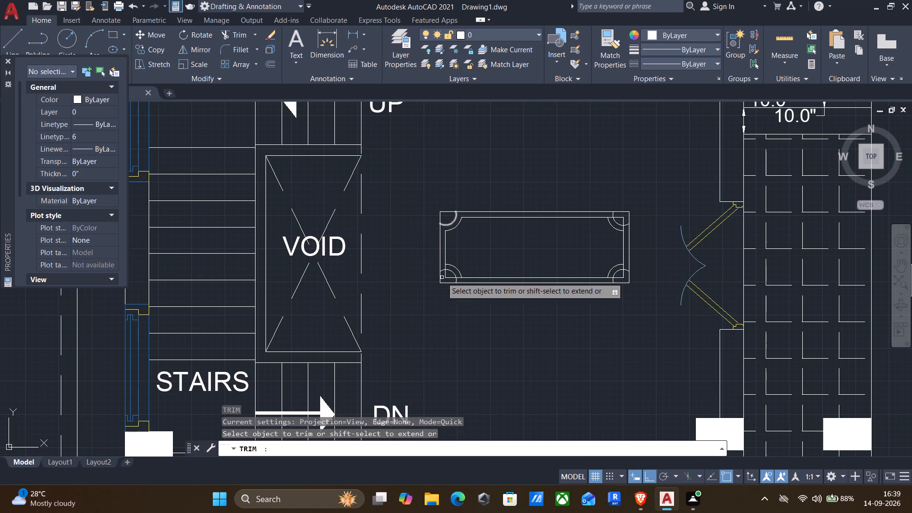
{"action": "scroll", "coordinate": [442, 280], "scroll_direction": "up", "scroll_amount": 3}
{"action": "left_click_drag", "start_coordinate": [456, 272], "coordinate": [457, 307]}
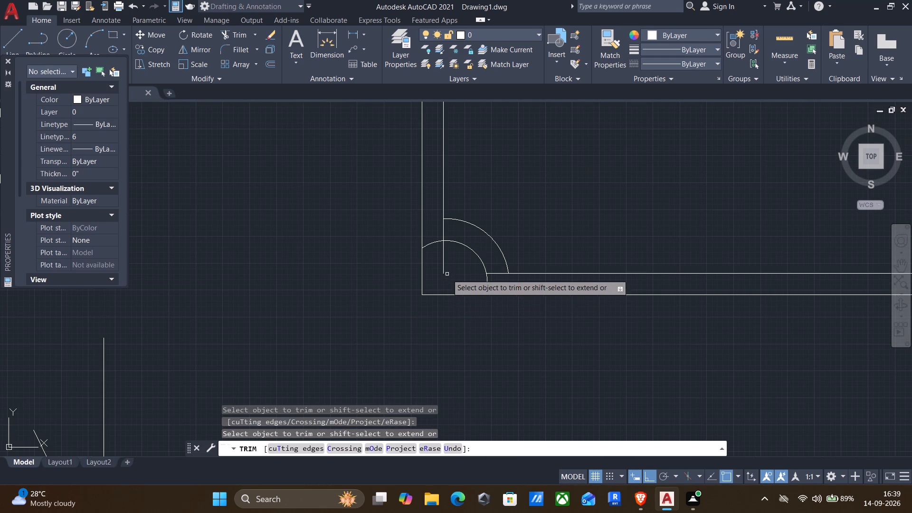
{"action": "left_click", "coordinate": [441, 262]}
{"action": "left_click", "coordinate": [418, 271]}
{"action": "left_click_drag", "start_coordinate": [445, 289], "coordinate": [456, 315]}
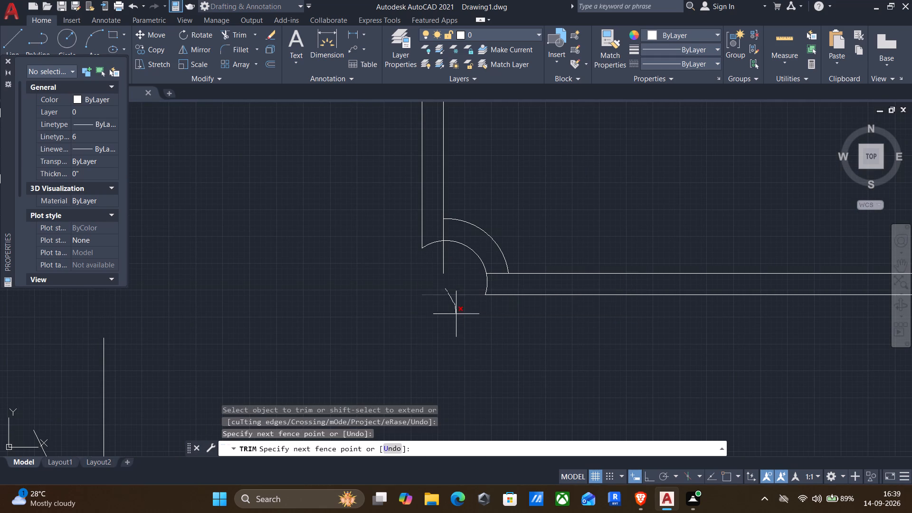
{"action": "left_click_drag", "start_coordinate": [456, 315], "coordinate": [457, 320]}
{"action": "left_click", "coordinate": [442, 258]}
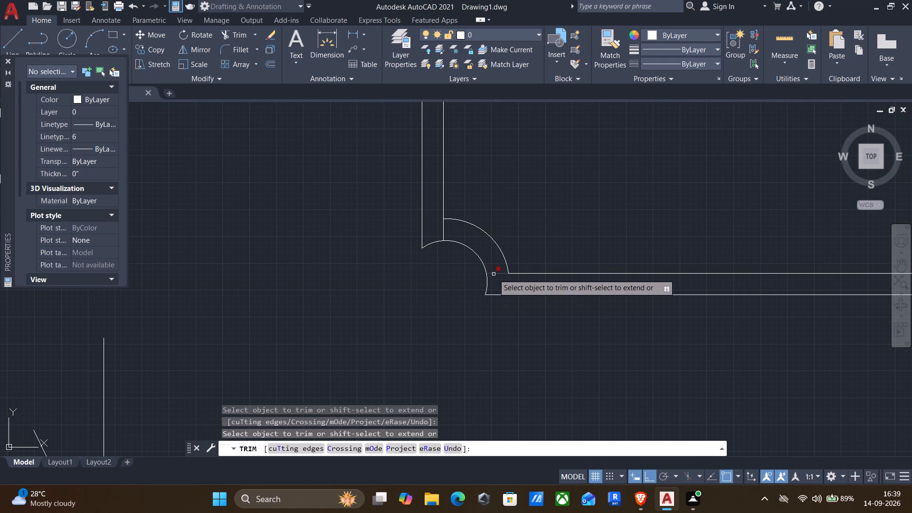
{"action": "left_click", "coordinate": [494, 274]}
{"action": "left_click", "coordinate": [443, 229]}
Trim the rectangle's lower-right corner so the inner and outer straight edges end at their matching arcs.
{"action": "scroll", "coordinate": [519, 284], "scroll_direction": "down", "scroll_amount": 2}
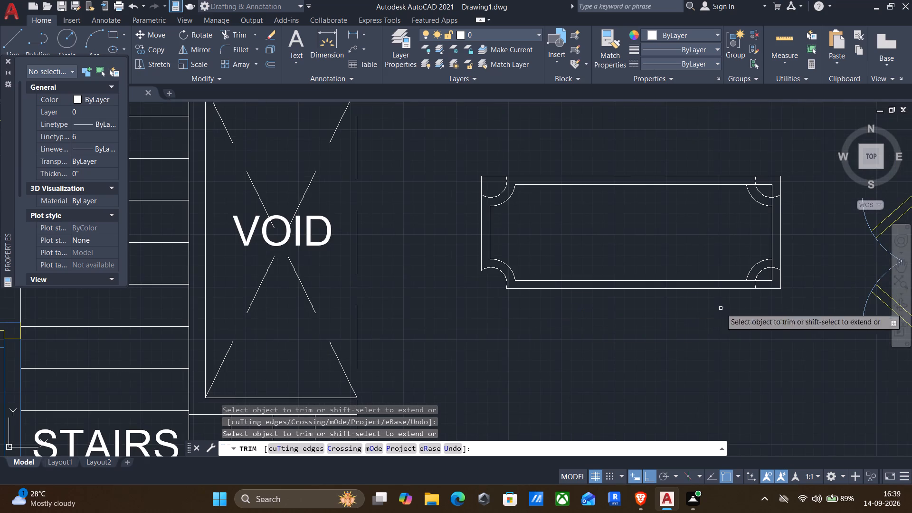
{"action": "scroll", "coordinate": [789, 268], "scroll_direction": "up", "scroll_amount": 3}
{"action": "left_click_drag", "start_coordinate": [700, 296], "coordinate": [748, 300]}
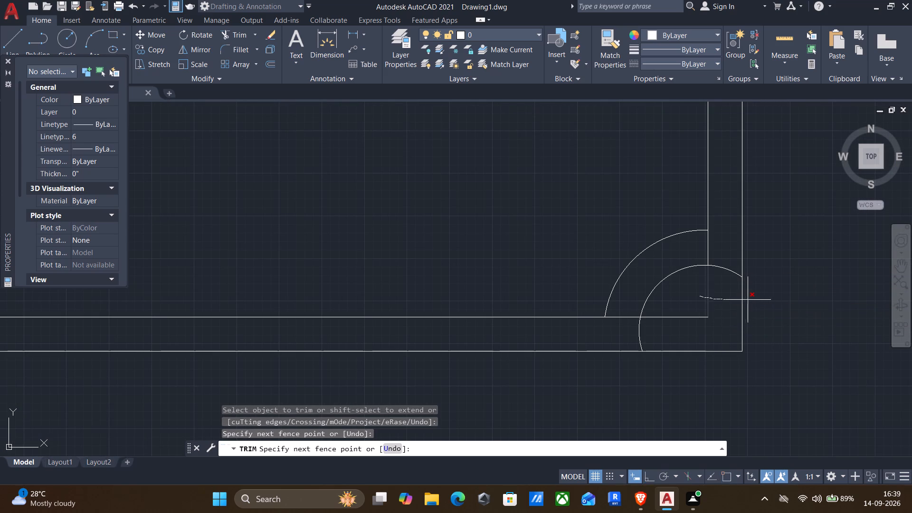
{"action": "left_click_drag", "start_coordinate": [748, 300], "coordinate": [754, 299]}
{"action": "left_click_drag", "start_coordinate": [691, 307], "coordinate": [703, 398]}
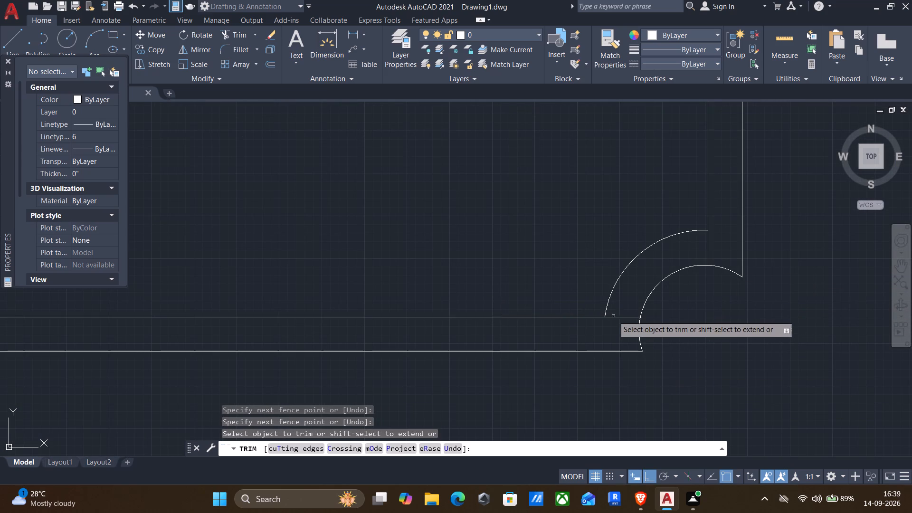
{"action": "left_click", "coordinate": [623, 319]}
{"action": "left_click", "coordinate": [625, 304]}
{"action": "left_click_drag", "start_coordinate": [718, 246], "coordinate": [706, 248]}
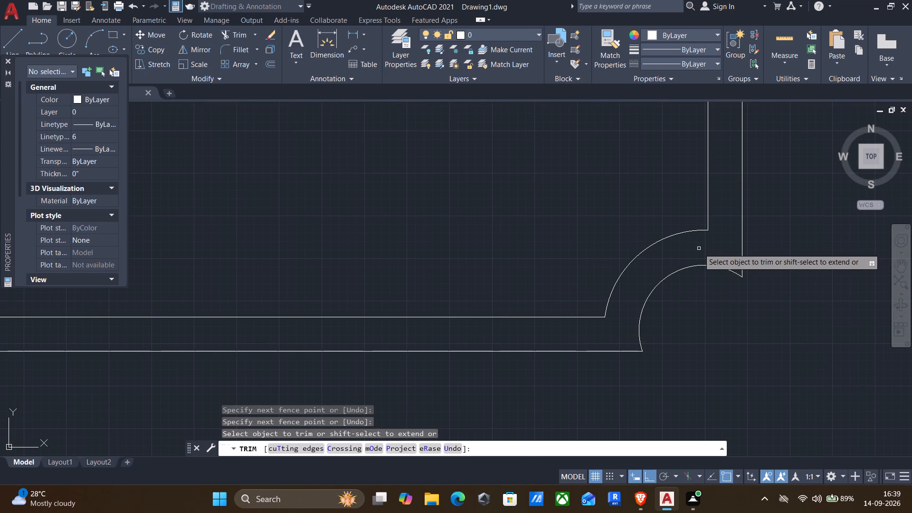
Trim the rectangle's upper-right corner so the inner and outer straight edges end at their matching arcs.
{"action": "scroll", "coordinate": [699, 248], "scroll_direction": "down", "scroll_amount": 2}
{"action": "middle_click", "coordinate": [640, 261]}
{"action": "scroll", "coordinate": [695, 120], "scroll_direction": "up", "scroll_amount": 2}
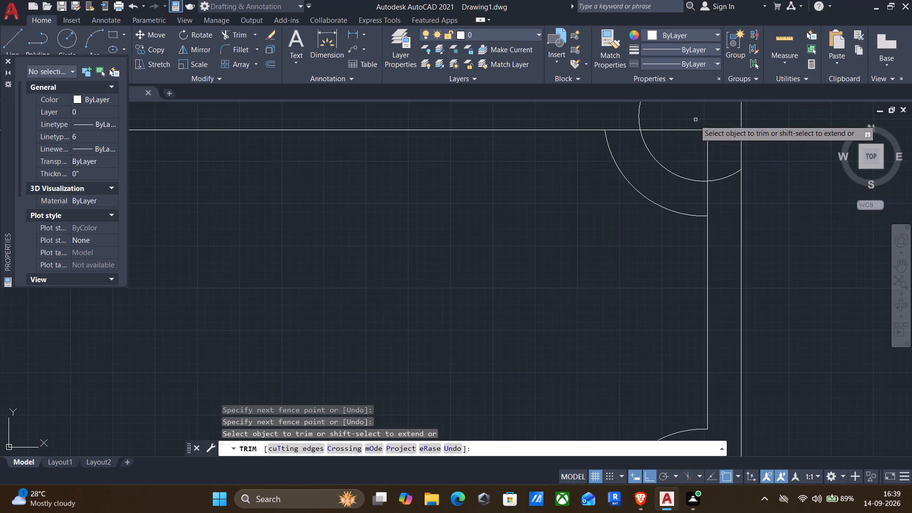
{"action": "middle_click_drag", "start_coordinate": [645, 184], "coordinate": [642, 207]}
{"action": "scroll", "coordinate": [643, 209], "scroll_direction": "up", "scroll_amount": 1}
{"action": "scroll", "coordinate": [643, 221], "scroll_direction": "down", "scroll_amount": 2}
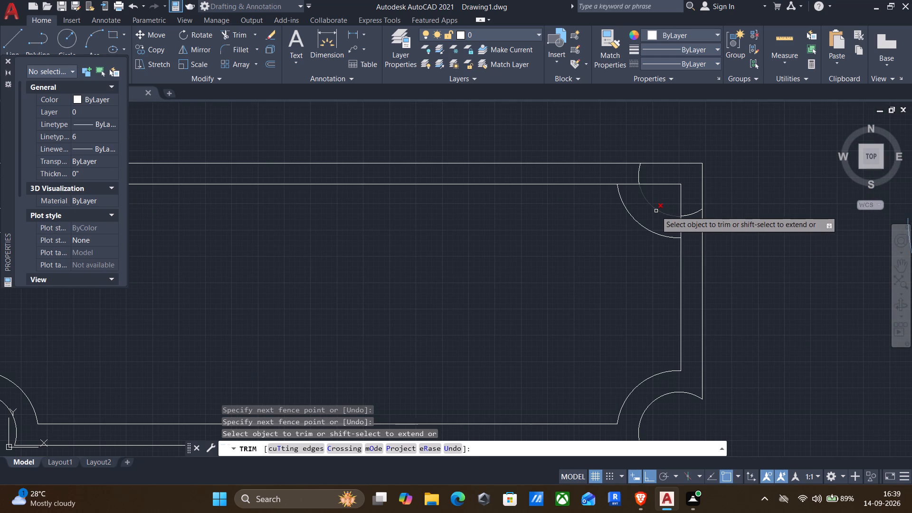
{"action": "left_click_drag", "start_coordinate": [668, 188], "coordinate": [672, 138]}
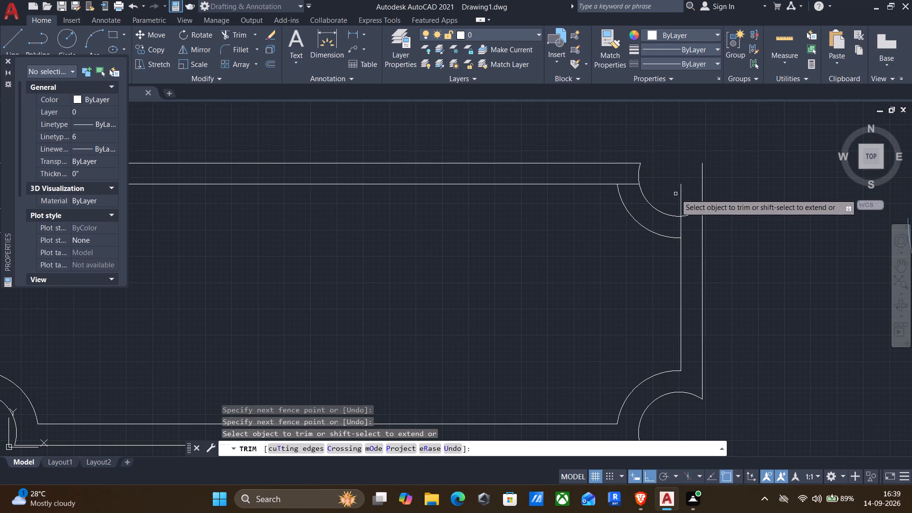
{"action": "left_click_drag", "start_coordinate": [675, 194], "coordinate": [719, 167]}
{"action": "left_click", "coordinate": [628, 186]}
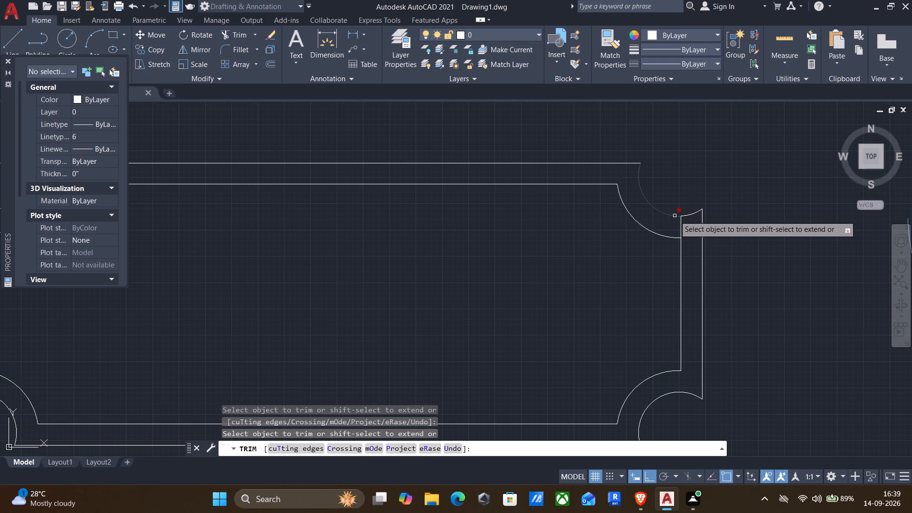
{"action": "left_click", "coordinate": [683, 227]}
Trim away the outer straight lines beyond the smaller arc at the rectangle's upper-left corner.
{"action": "scroll", "coordinate": [609, 253], "scroll_direction": "down", "scroll_amount": 3}
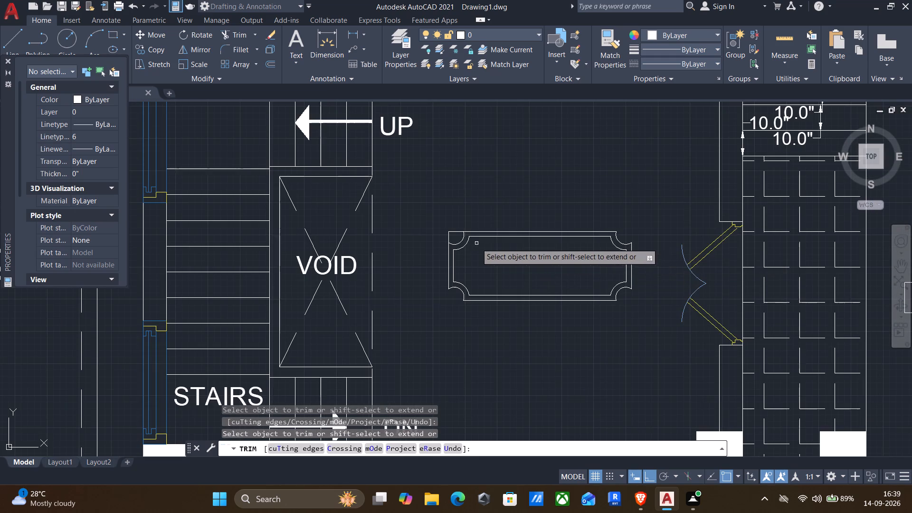
{"action": "scroll", "coordinate": [457, 237], "scroll_direction": "up", "scroll_amount": 3}
{"action": "left_click_drag", "start_coordinate": [453, 236], "coordinate": [437, 190]}
{"action": "left_click_drag", "start_coordinate": [429, 236], "coordinate": [384, 241]}
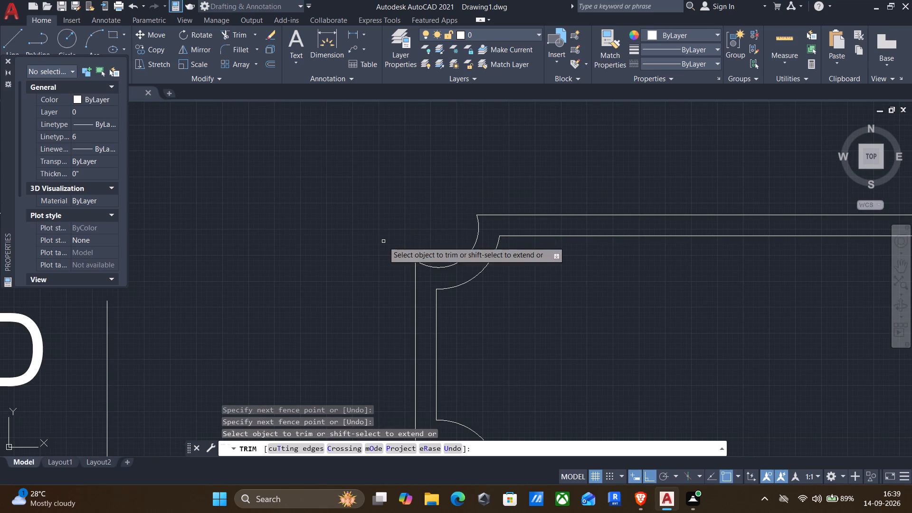
{"action": "scroll", "coordinate": [383, 241], "scroll_direction": "down", "scroll_amount": 3}
{"action": "middle_click_drag", "start_coordinate": [463, 348], "coordinate": [529, 330]}
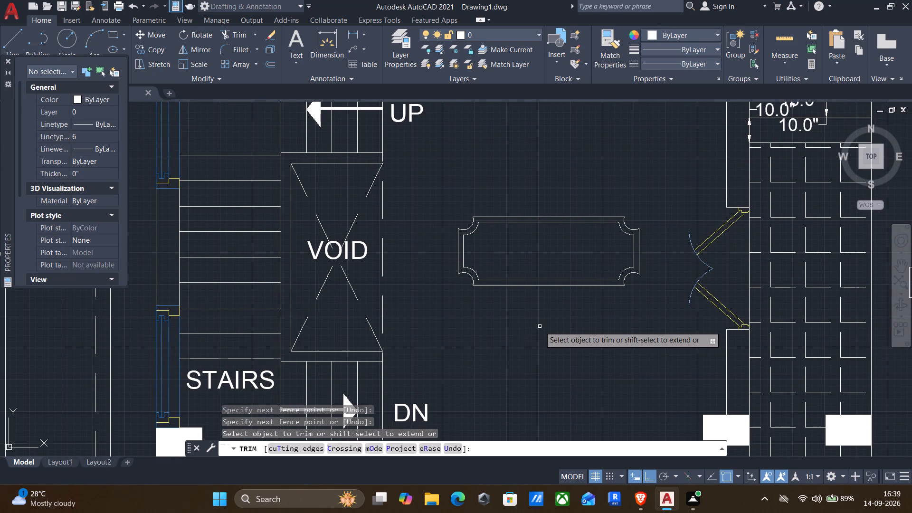
{"action": "key", "text": "Escape"}
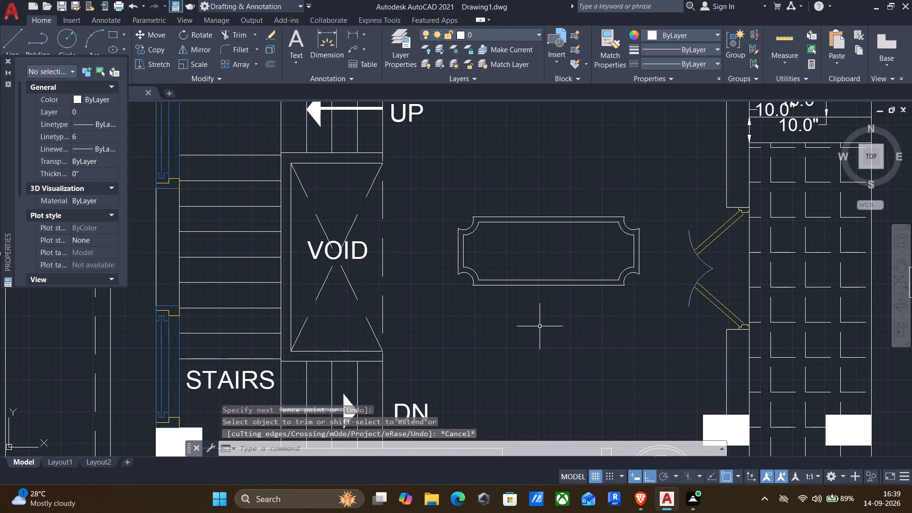
Copy the DINING 11'3" x 12'6" label from the room beside the kitchen into the curved-corner rectangle, with Ortho off.
{"action": "scroll", "coordinate": [515, 302], "scroll_direction": "down", "scroll_amount": 2}
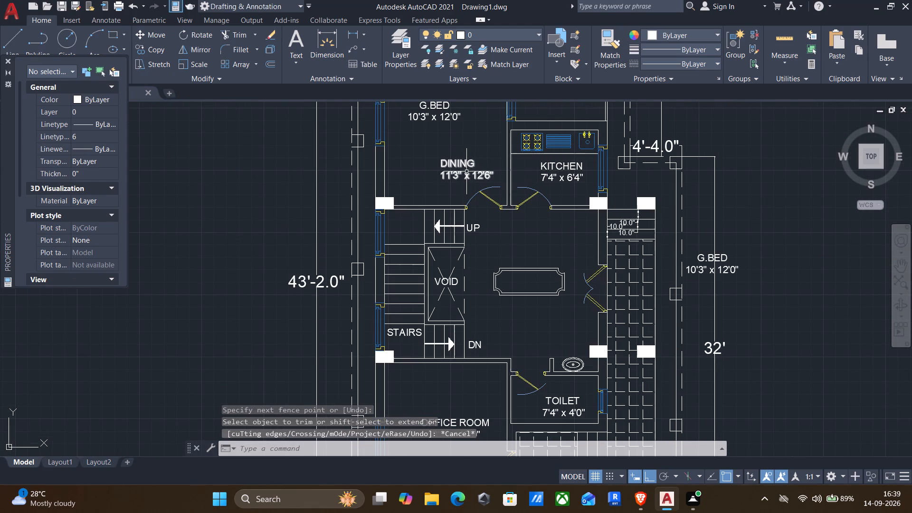
{"action": "left_click", "coordinate": [461, 166]}
{"action": "key", "text": "c"}
{"action": "key", "text": "o"}
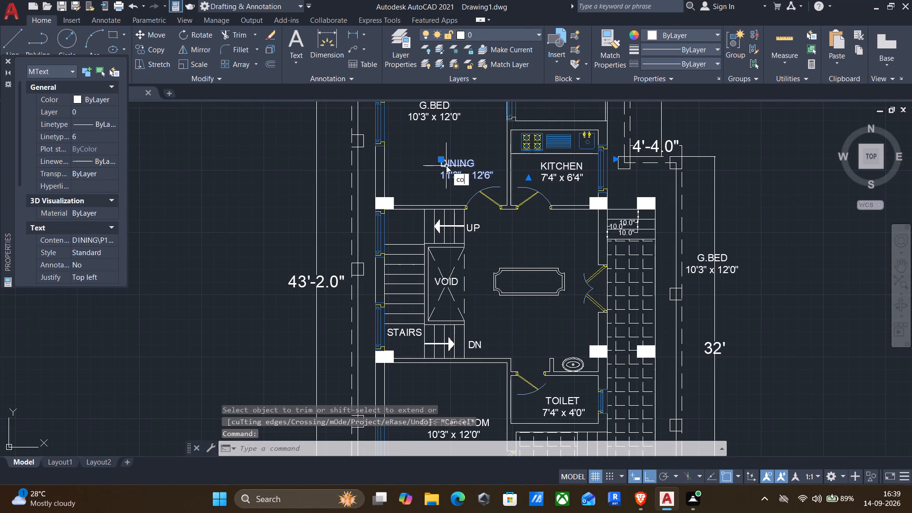
{"action": "key", "text": "Return"}
{"action": "left_click", "coordinate": [442, 162]}
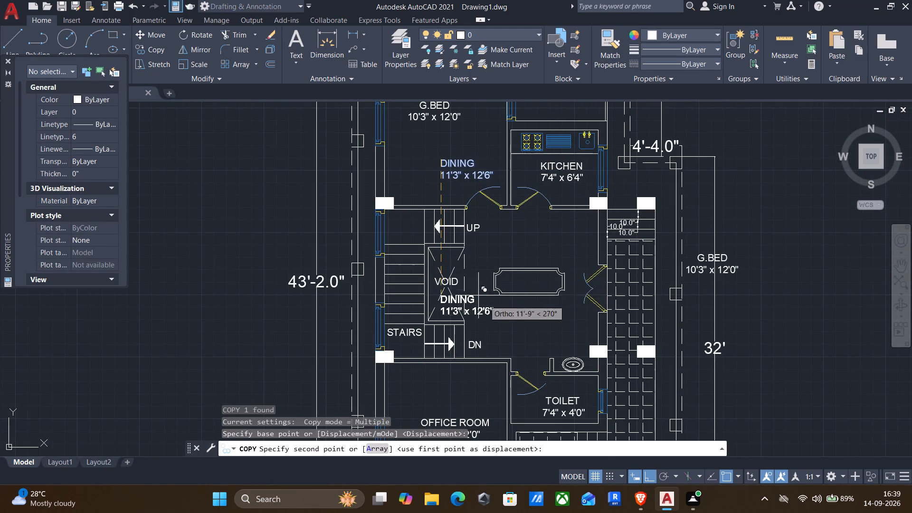
{"action": "key", "text": "F8"}
{"action": "scroll", "coordinate": [520, 284], "scroll_direction": "up", "scroll_amount": 3}
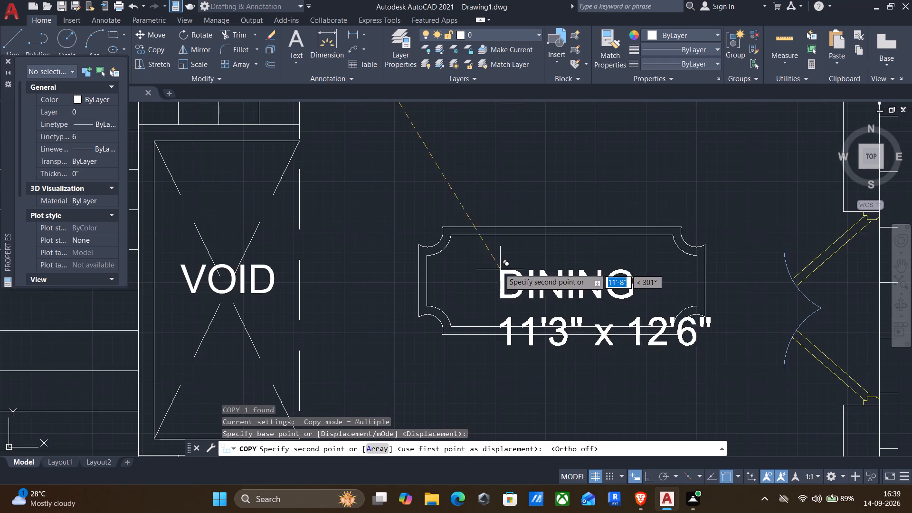
{"action": "scroll", "coordinate": [473, 252], "scroll_direction": "up", "scroll_amount": 2}
{"action": "scroll", "coordinate": [465, 236], "scroll_direction": "down", "scroll_amount": 1}
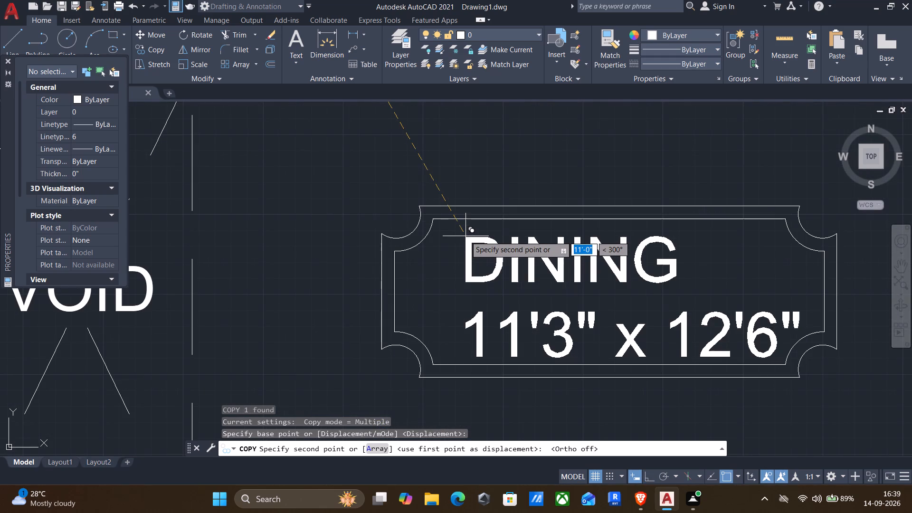
{"action": "left_click", "coordinate": [462, 234]}
{"action": "scroll", "coordinate": [458, 241], "scroll_direction": "down", "scroll_amount": 2}
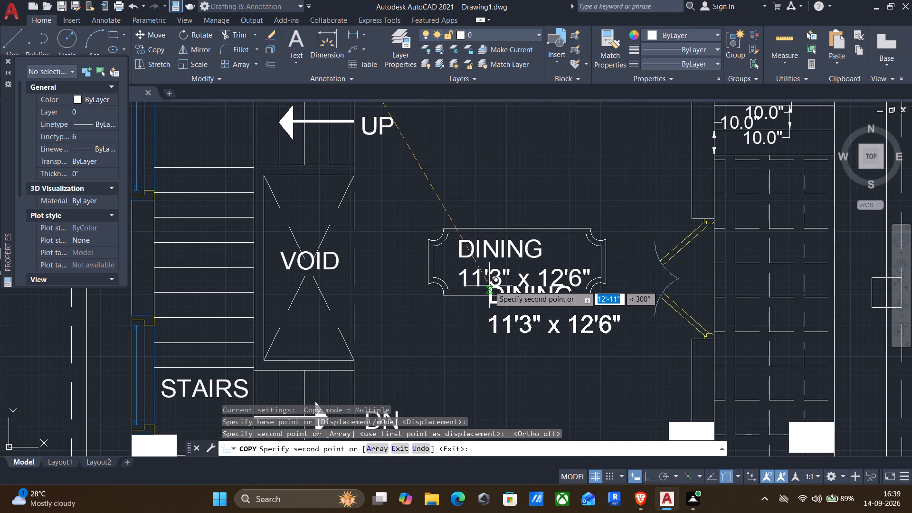
{"action": "key", "text": "Escape"}
Delete the original DINING label in the room beside the kitchen.
{"action": "scroll", "coordinate": [468, 246], "scroll_direction": "down", "scroll_amount": 2}
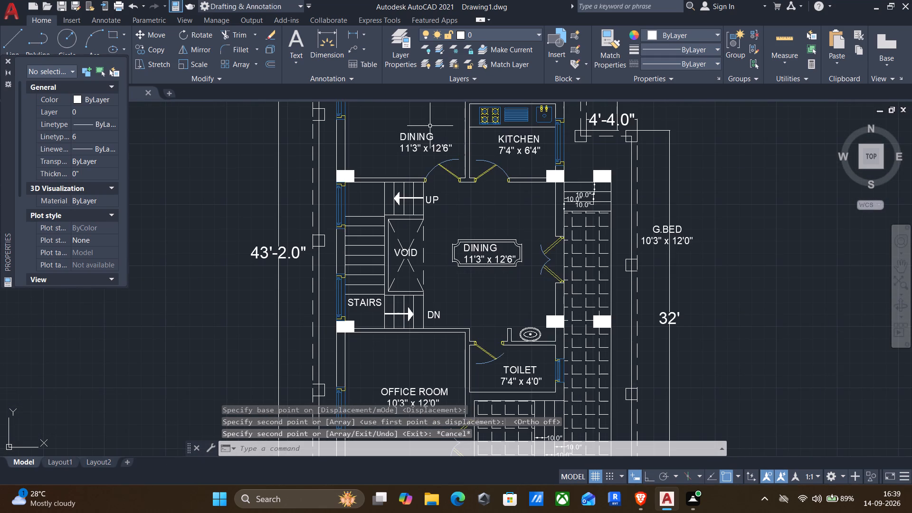
{"action": "left_click", "coordinate": [418, 134]}
{"action": "key", "text": "Delete"}
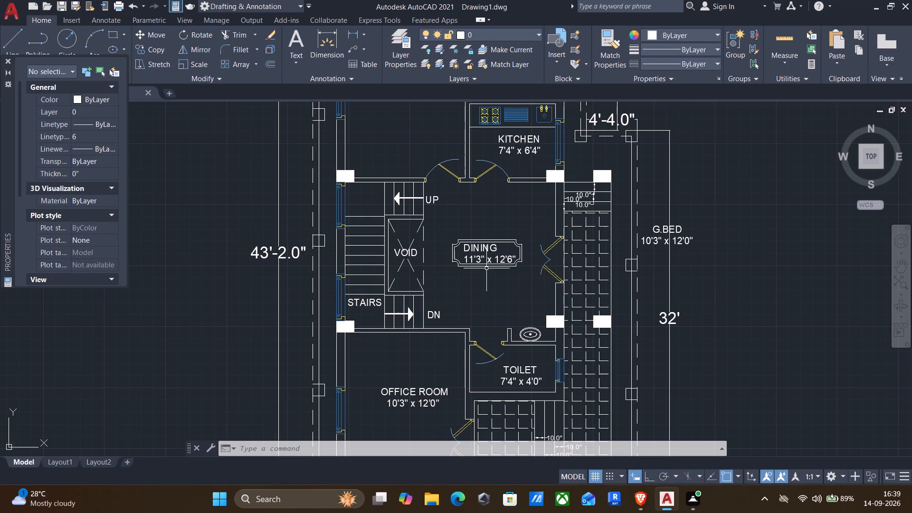
Set the current object colour to Cyan and draw a near-vertical reference line in the empty area beyond the 32' dimension.
{"action": "scroll", "coordinate": [486, 268], "scroll_direction": "down", "scroll_amount": 2}
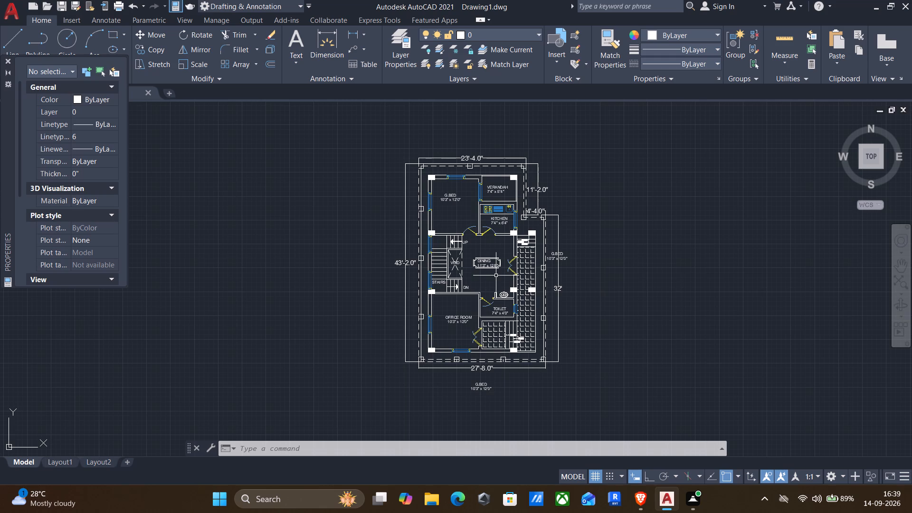
{"action": "scroll", "coordinate": [496, 275], "scroll_direction": "up", "scroll_amount": 2}
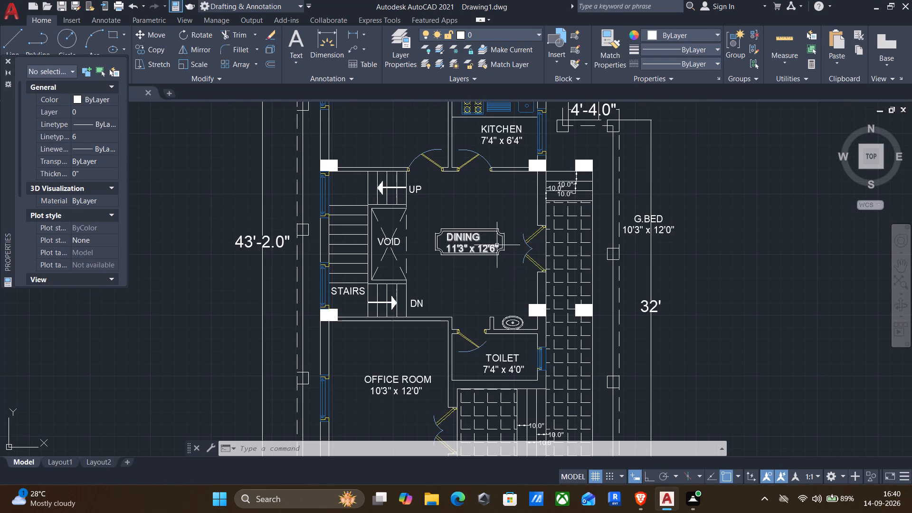
{"action": "left_click", "coordinate": [710, 35]}
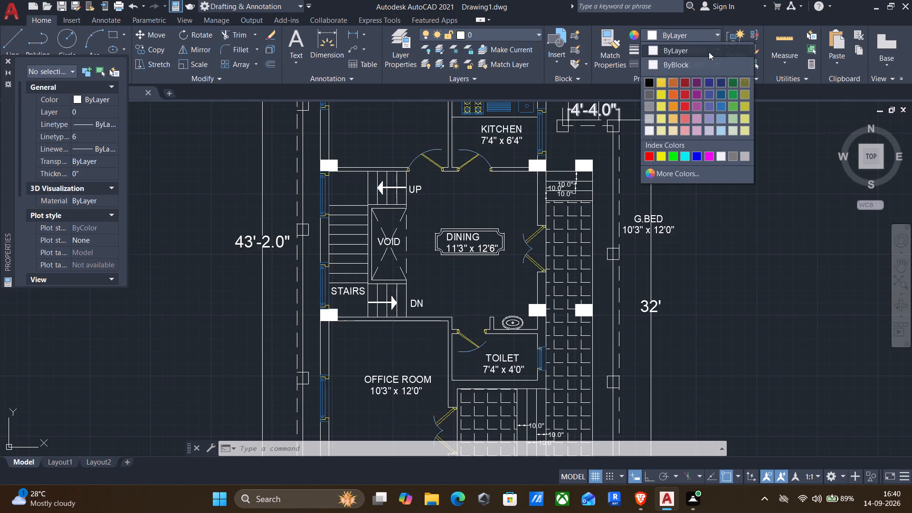
{"action": "left_click", "coordinate": [683, 154]}
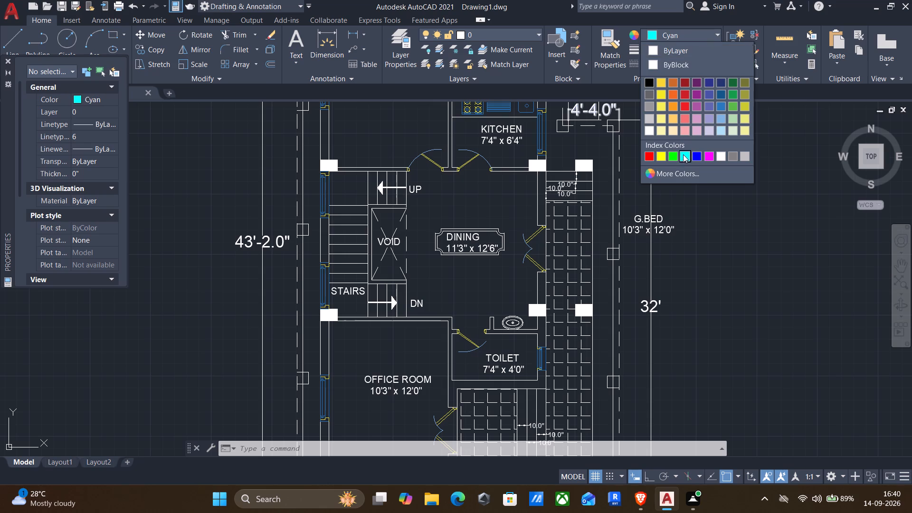
{"action": "key", "text": "l"}
{"action": "key", "text": "Return"}
{"action": "left_click", "coordinate": [760, 187]}
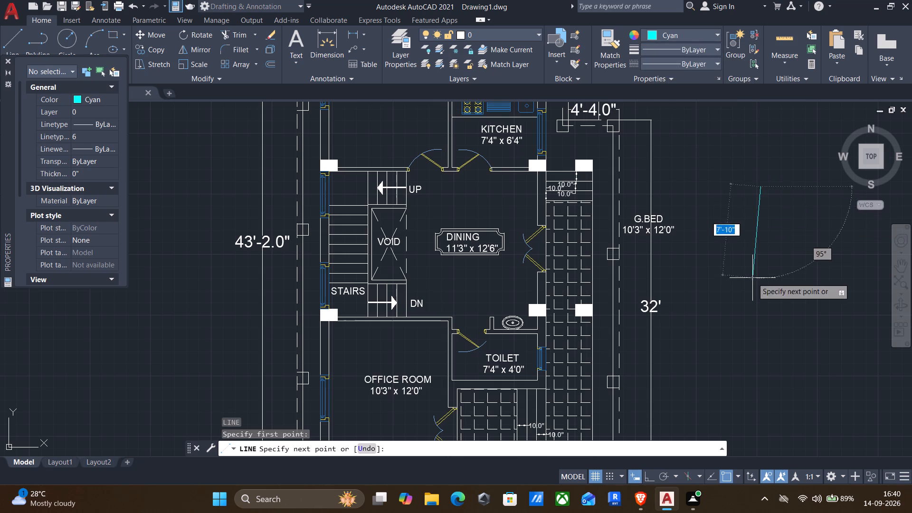
{"action": "left_click", "coordinate": [754, 298]}
{"action": "key", "text": "Return"}
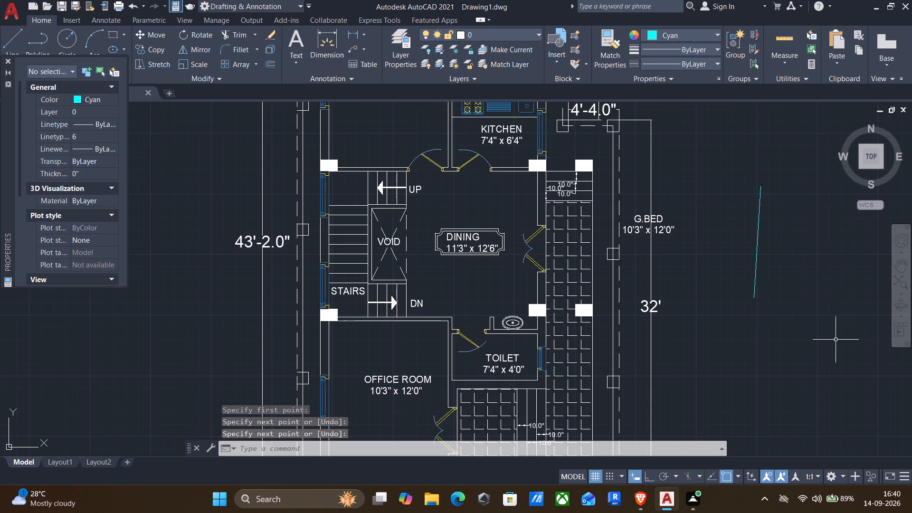
Match the cyan reference line's properties onto all inner and outer edges and corner arcs of the frame around the DINING label.
{"action": "key", "text": "m"}
{"action": "type", "text": "atch"}
{"action": "key", "text": "Return"}
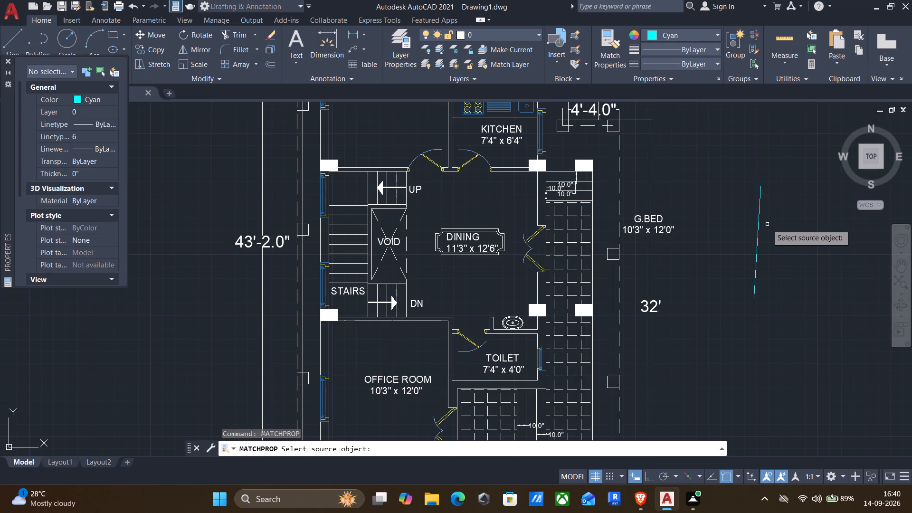
{"action": "left_click", "coordinate": [760, 217]}
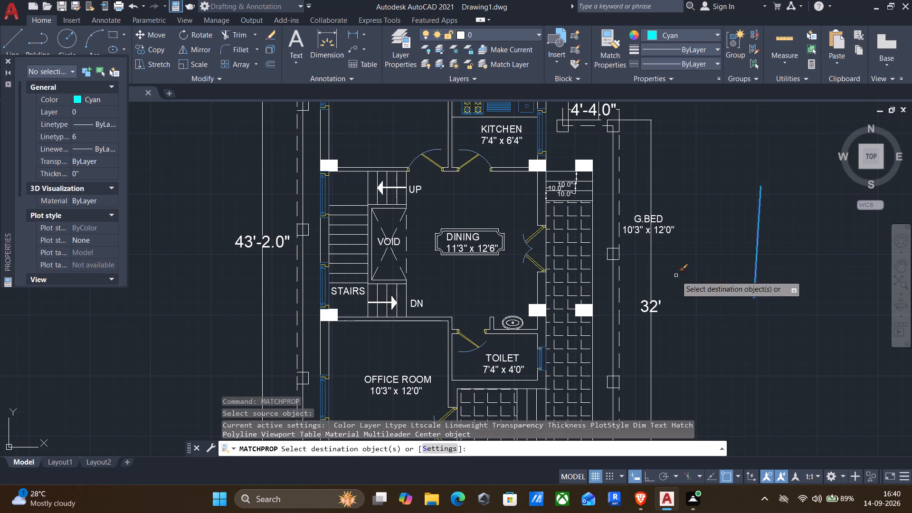
{"action": "scroll", "coordinate": [480, 262], "scroll_direction": "up", "scroll_amount": 3}
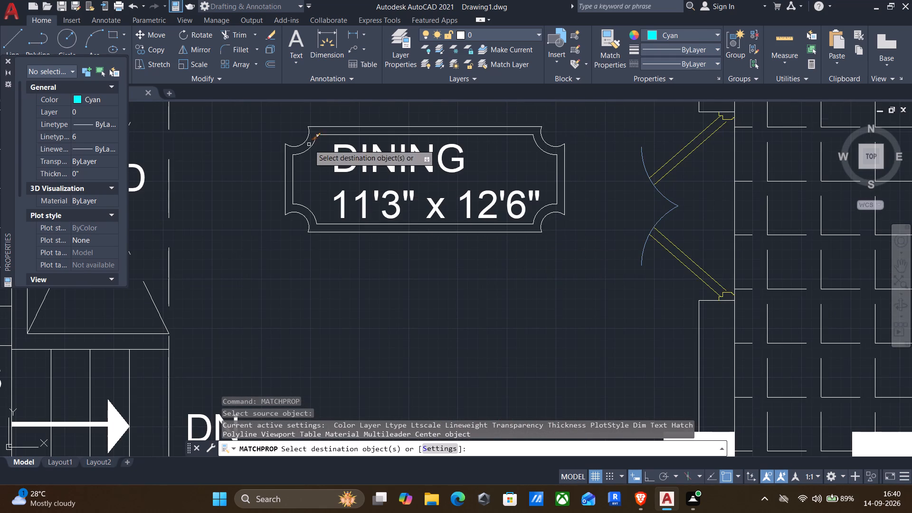
{"action": "left_click", "coordinate": [266, 111]}
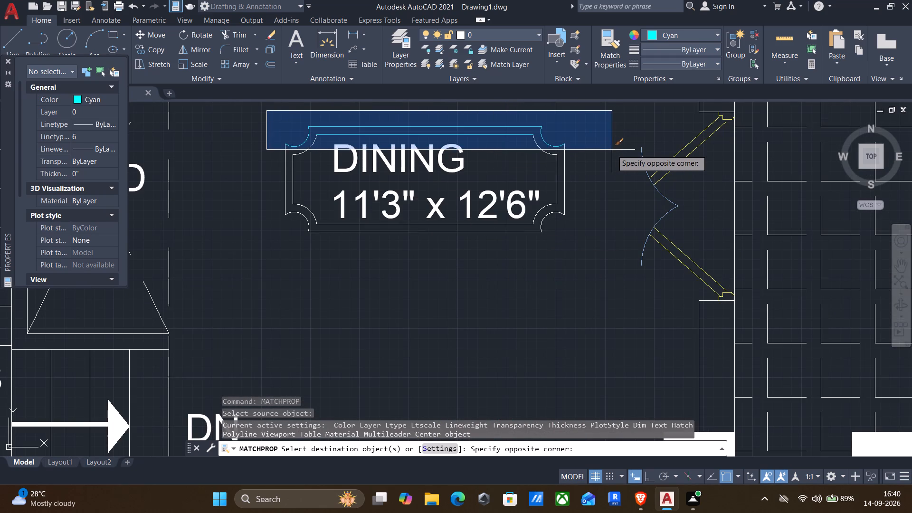
{"action": "left_click", "coordinate": [614, 162]}
{"action": "left_click", "coordinate": [593, 250]}
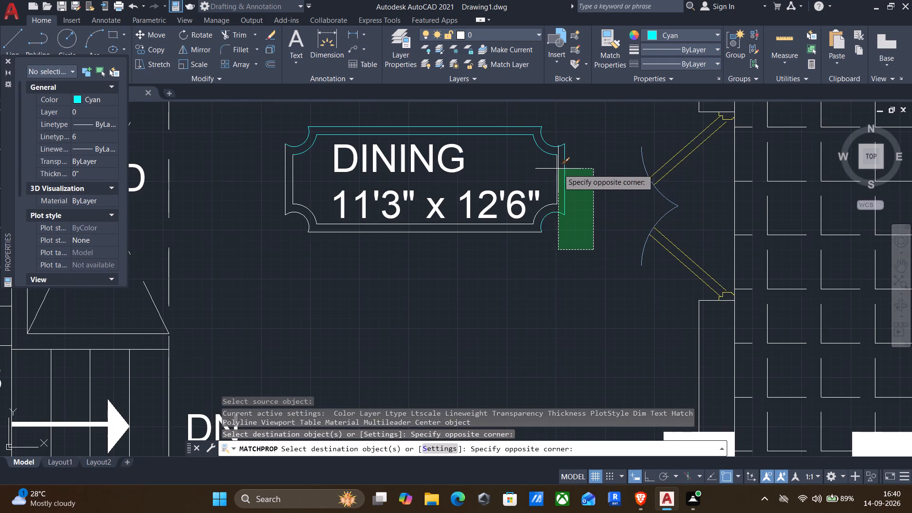
{"action": "left_click", "coordinate": [549, 150]}
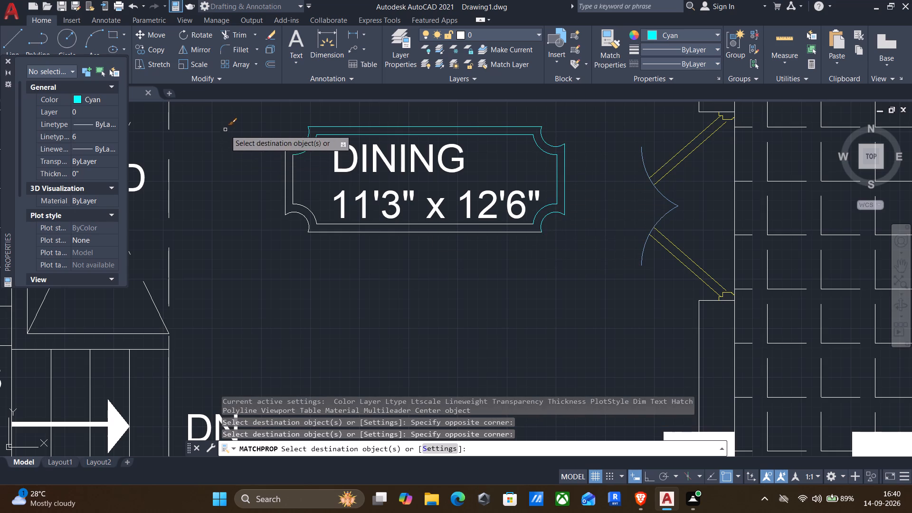
{"action": "left_click", "coordinate": [226, 129]}
{"action": "left_click", "coordinate": [349, 259]}
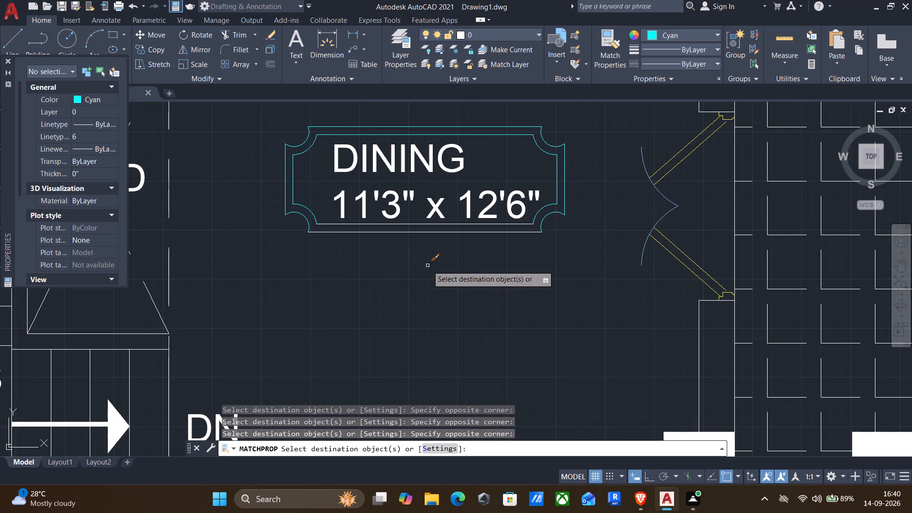
{"action": "left_click", "coordinate": [426, 259]}
{"action": "scroll", "coordinate": [403, 236], "scroll_direction": "up", "scroll_amount": 3}
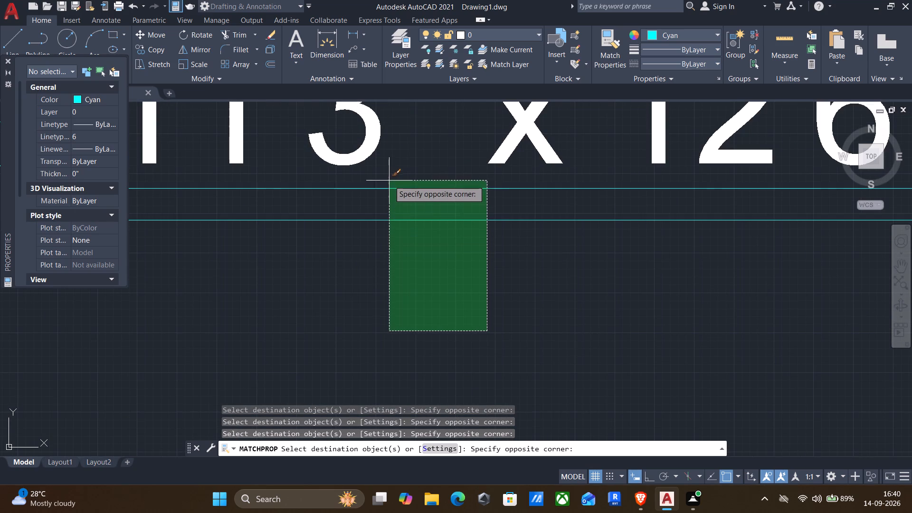
{"action": "left_click", "coordinate": [389, 180]}
{"action": "scroll", "coordinate": [431, 229], "scroll_direction": "down", "scroll_amount": 3}
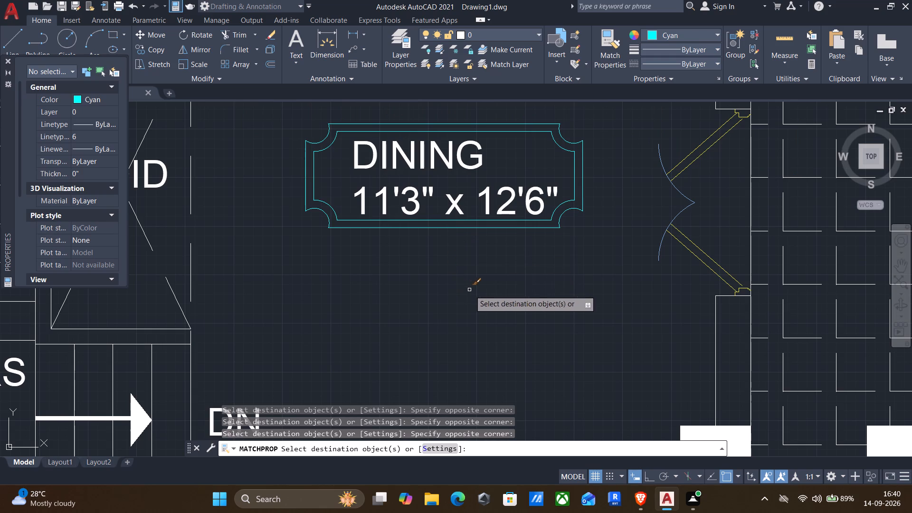
Apply the matched cyan properties to both swing arcs of the double door beside the dining area.
{"action": "scroll", "coordinate": [804, 212], "scroll_direction": "up", "scroll_amount": 1}
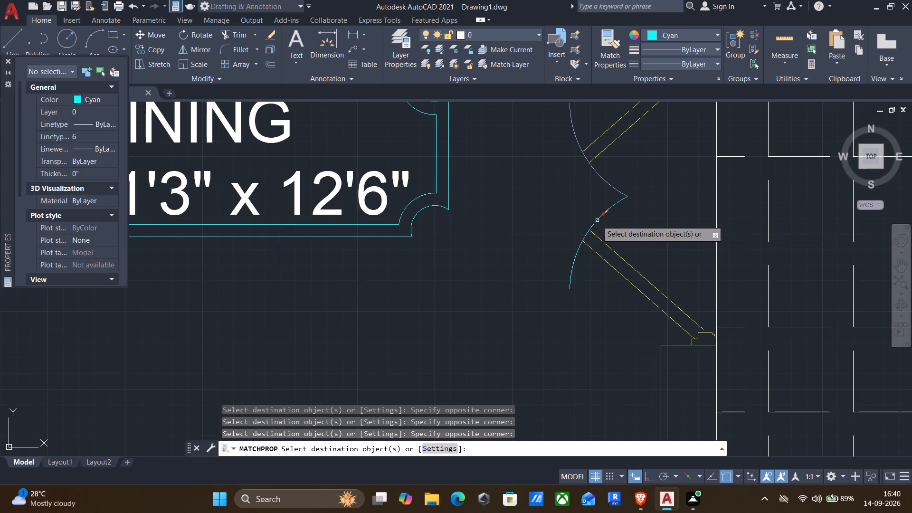
{"action": "left_click", "coordinate": [597, 220]}
{"action": "left_click", "coordinate": [607, 183]}
{"action": "scroll", "coordinate": [587, 209], "scroll_direction": "down", "scroll_amount": 3}
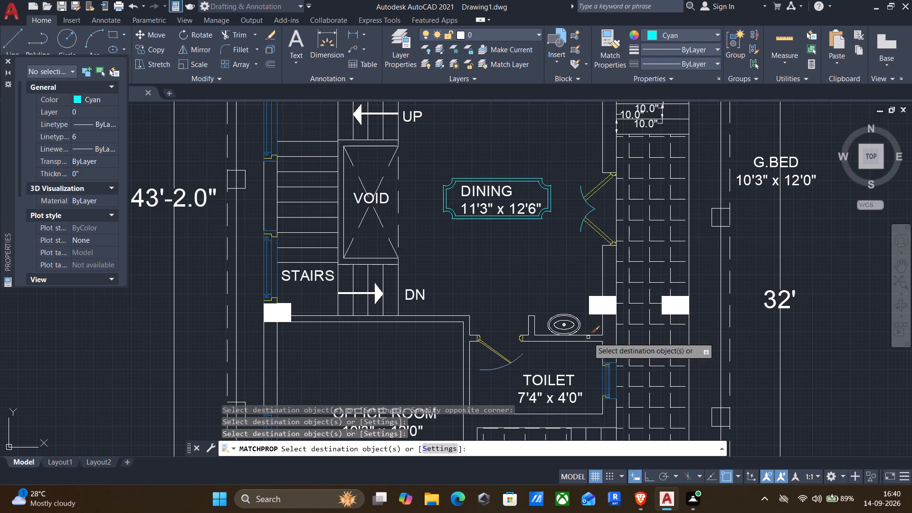
Apply the matched cyan properties to the TOILET window's long frame lines and the outer wall line beside it.
{"action": "scroll", "coordinate": [608, 408], "scroll_direction": "up", "scroll_amount": 3}
{"action": "scroll", "coordinate": [602, 326], "scroll_direction": "up", "scroll_amount": 2}
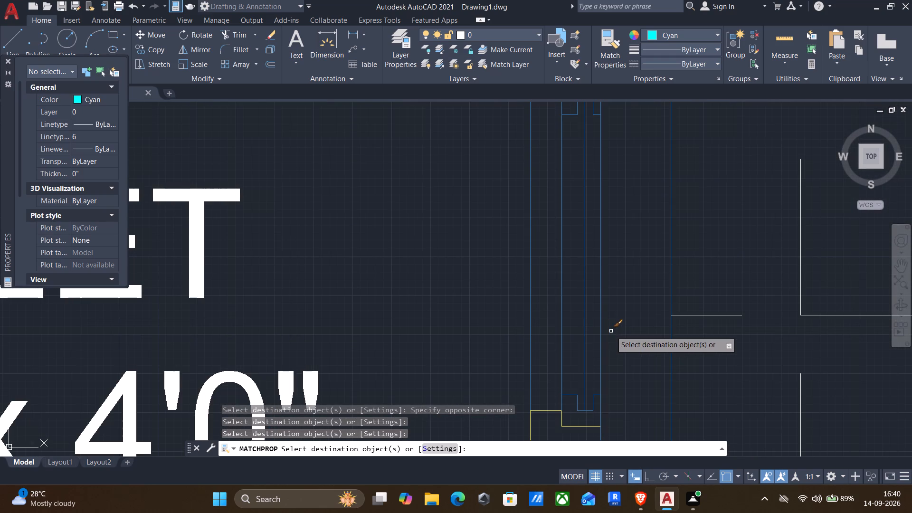
{"action": "left_click", "coordinate": [611, 331]}
{"action": "left_click", "coordinate": [551, 287]}
{"action": "left_click", "coordinate": [701, 279]}
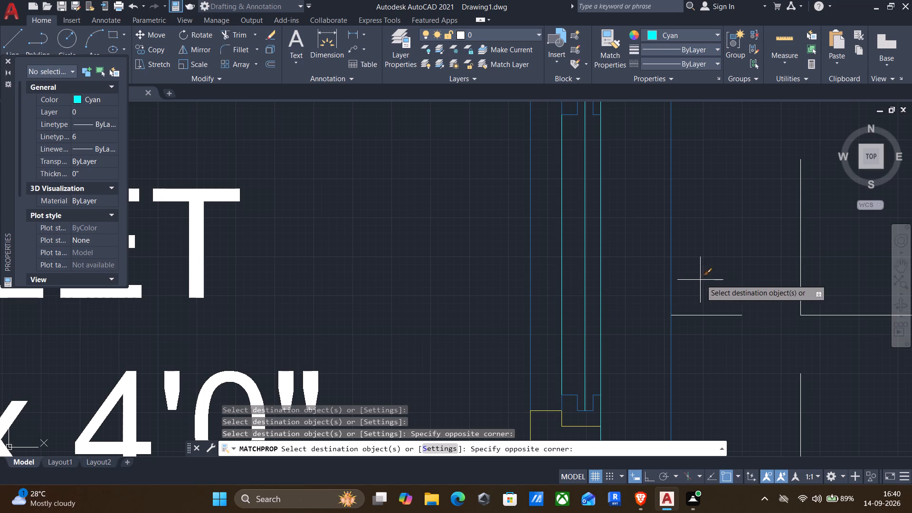
{"action": "left_click", "coordinate": [659, 249]}
{"action": "scroll", "coordinate": [639, 285], "scroll_direction": "down", "scroll_amount": 2}
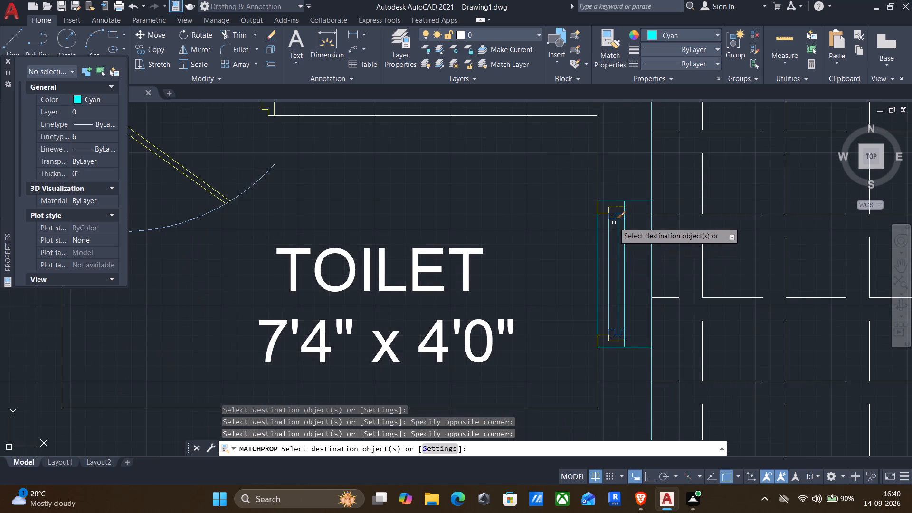
Apply the matched cyan properties to the stepped frame lines at the upper end of the TOILET window.
{"action": "scroll", "coordinate": [614, 222], "scroll_direction": "up", "scroll_amount": 3}
{"action": "left_click", "coordinate": [699, 231]}
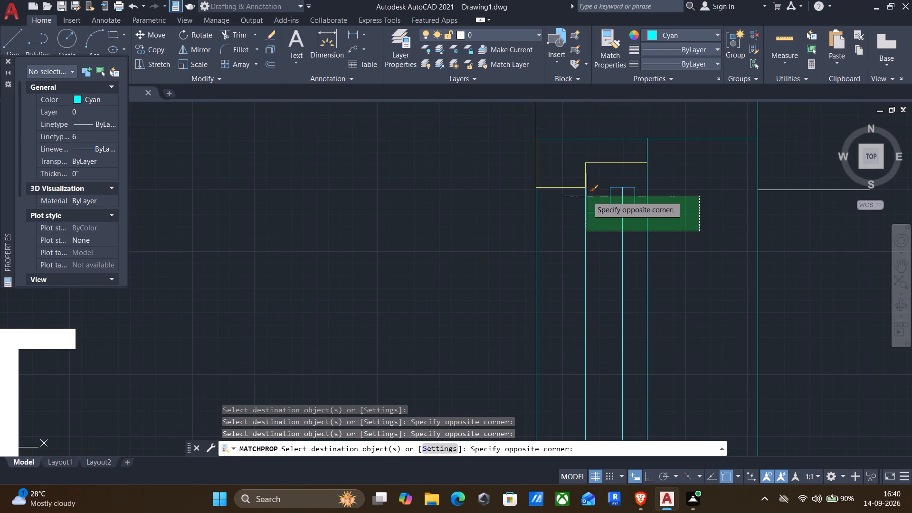
{"action": "left_click_drag", "start_coordinate": [600, 186], "coordinate": [599, 191]}
{"action": "scroll", "coordinate": [598, 203], "scroll_direction": "up", "scroll_amount": 2}
{"action": "left_click", "coordinate": [588, 242]}
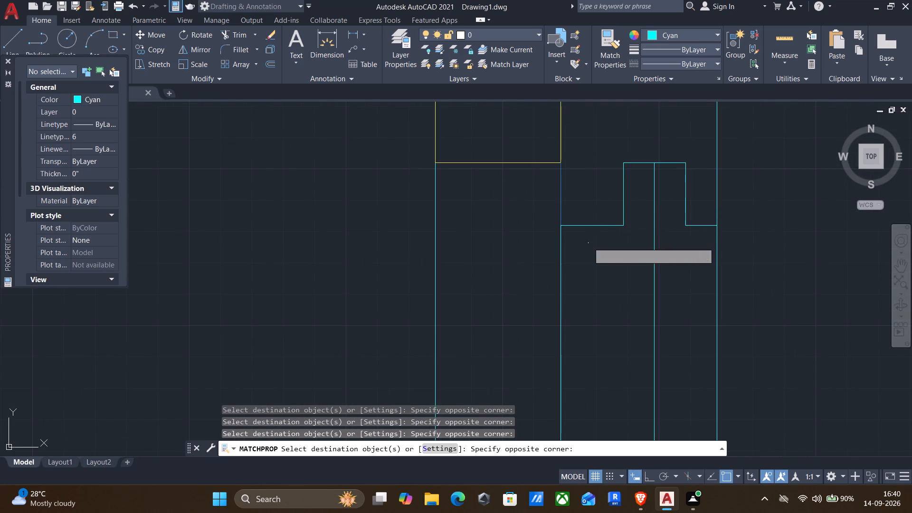
{"action": "scroll", "coordinate": [548, 208], "scroll_direction": "down", "scroll_amount": 3}
{"action": "left_click", "coordinate": [547, 210]}
{"action": "scroll", "coordinate": [551, 248], "scroll_direction": "down", "scroll_amount": 2}
Apply the matched cyan properties to the stepped frame lines at the lower end of the TOILET window.
{"action": "middle_click_drag", "start_coordinate": [576, 303], "coordinate": [576, 304]}
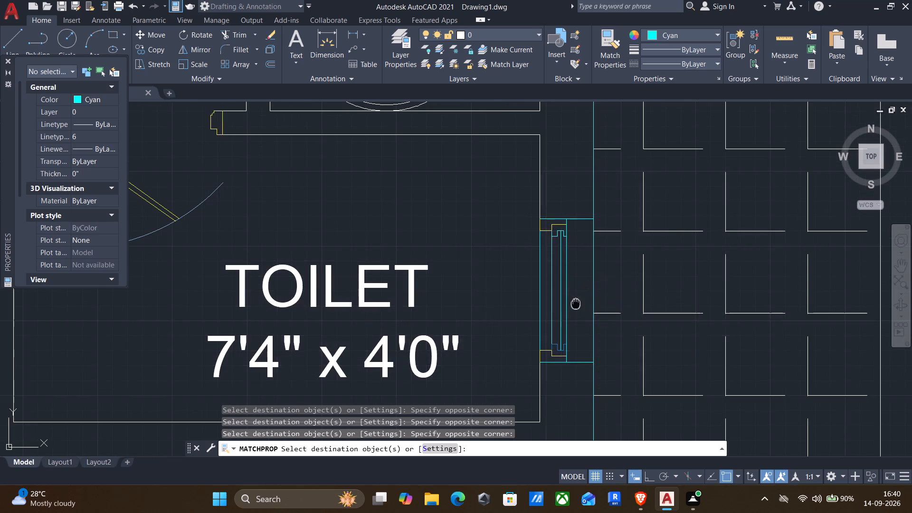
{"action": "middle_click_drag", "start_coordinate": [576, 304], "coordinate": [605, 257]}
{"action": "scroll", "coordinate": [592, 291], "scroll_direction": "up", "scroll_amount": 4}
{"action": "left_click", "coordinate": [630, 364]}
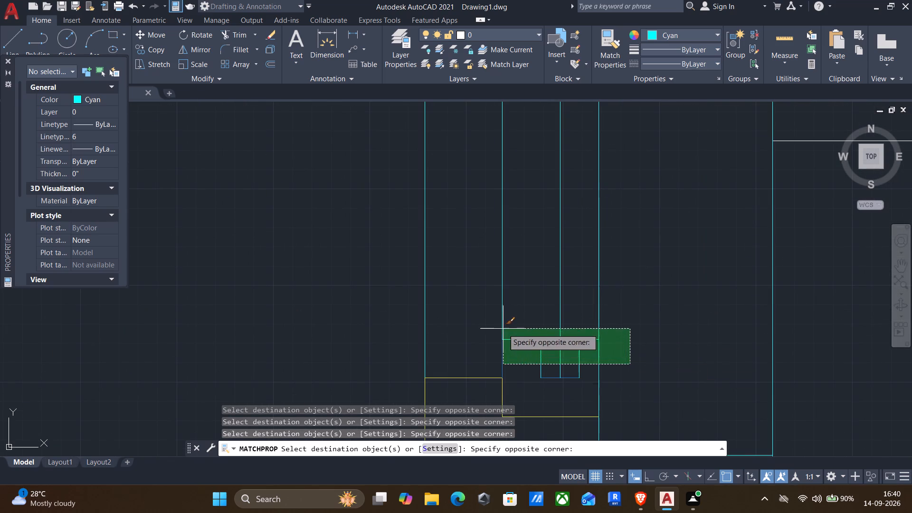
{"action": "left_click", "coordinate": [480, 327]}
{"action": "left_click", "coordinate": [576, 384]}
{"action": "left_click", "coordinate": [525, 335]}
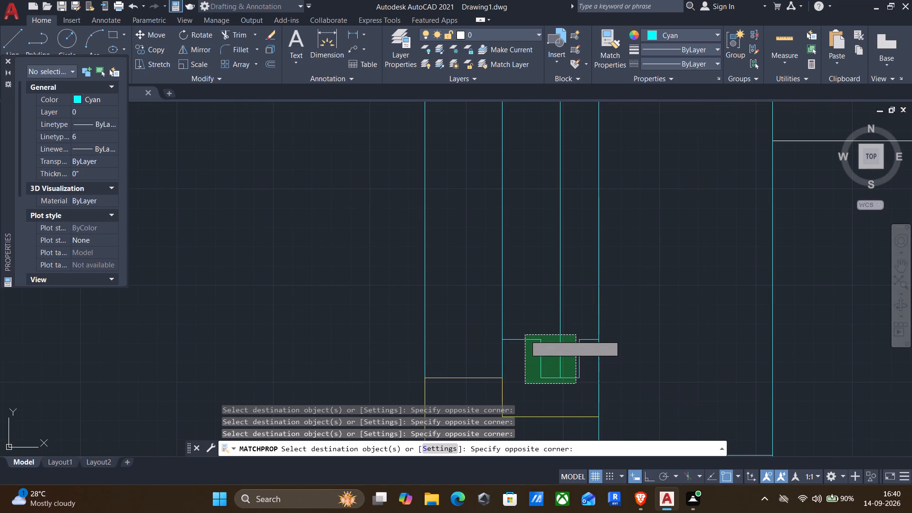
{"action": "scroll", "coordinate": [525, 335], "scroll_direction": "down", "scroll_amount": 3}
Apply the matched cyan properties to both swing arcs of the OFFICE ROOM double door.
{"action": "middle_click_drag", "start_coordinate": [424, 266], "coordinate": [496, 366]}
{"action": "scroll", "coordinate": [499, 363], "scroll_direction": "down", "scroll_amount": 3}
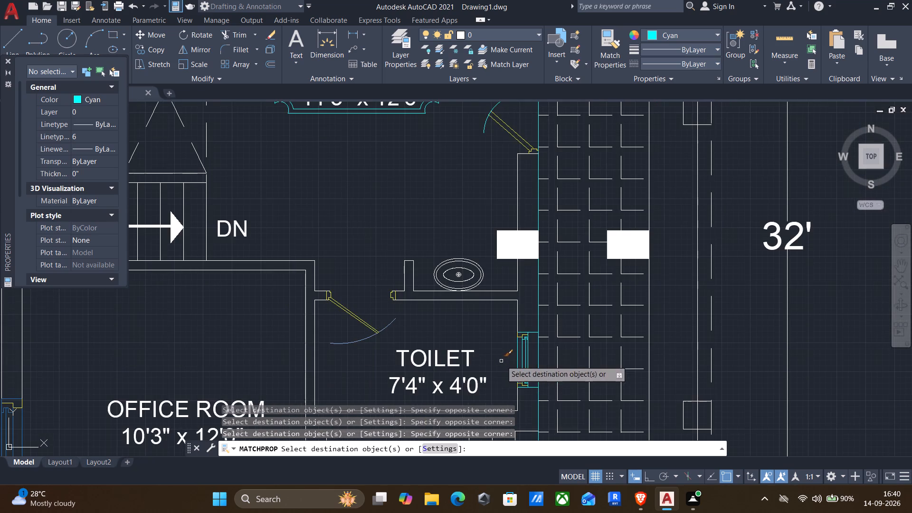
{"action": "middle_click_drag", "start_coordinate": [470, 376], "coordinate": [593, 242]}
{"action": "middle_click_drag", "start_coordinate": [456, 345], "coordinate": [570, 202]}
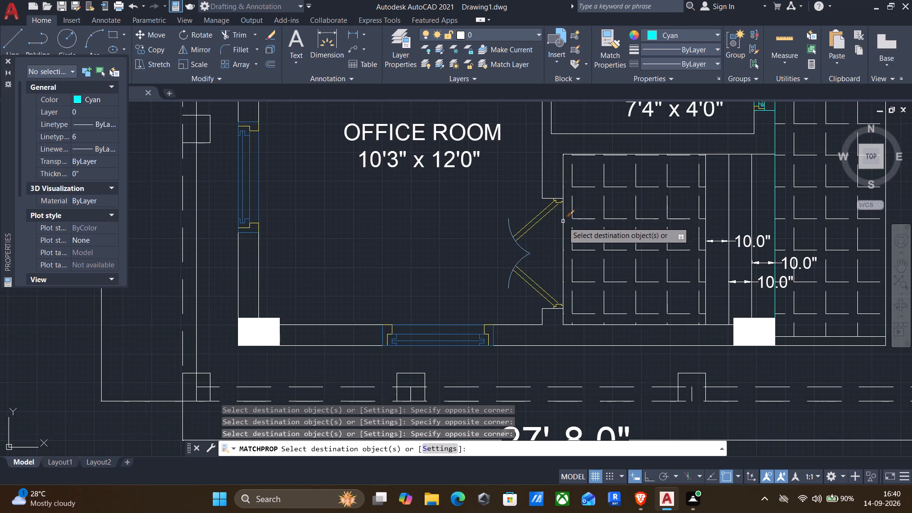
{"action": "scroll", "coordinate": [553, 260], "scroll_direction": "up", "scroll_amount": 2}
{"action": "left_click", "coordinate": [515, 267]}
{"action": "left_click", "coordinate": [474, 228]}
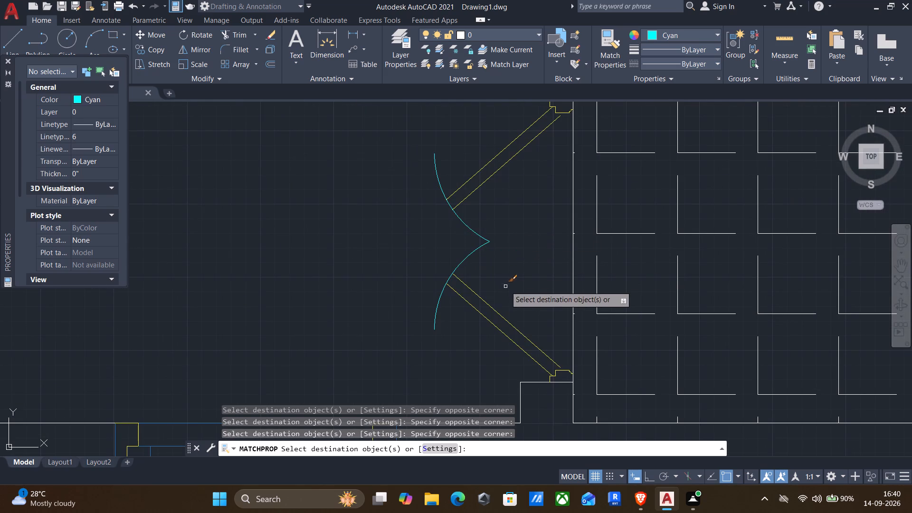
Apply the matched cyan properties to the long lines of the window in the OFFICE ROOM's lower wall.
{"action": "middle_click_drag", "start_coordinate": [335, 272], "coordinate": [500, 102]}
{"action": "scroll", "coordinate": [334, 273], "scroll_direction": "down", "scroll_amount": 1}
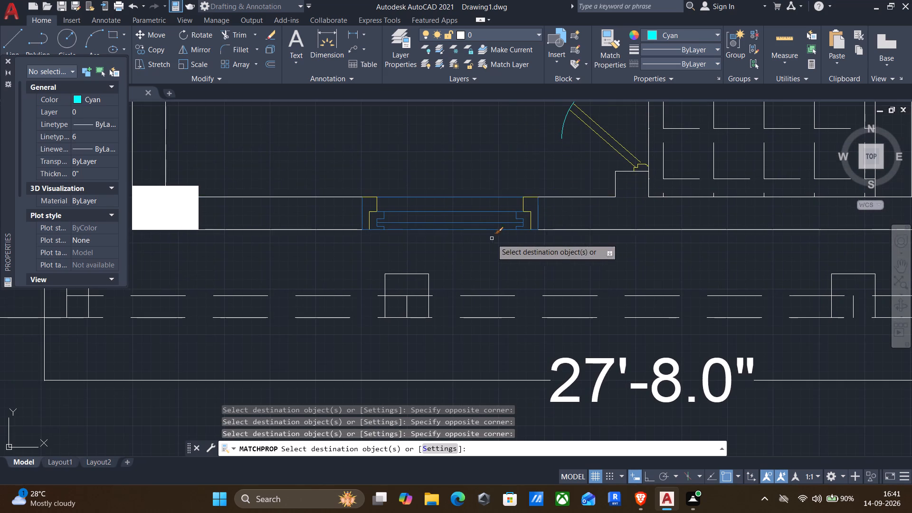
{"action": "scroll", "coordinate": [490, 241], "scroll_direction": "up", "scroll_amount": 2}
{"action": "left_click_drag", "start_coordinate": [482, 248], "coordinate": [479, 219]}
{"action": "left_click", "coordinate": [446, 113]}
Apply the matched cyan properties to the stepped frame lines at the right end of the OFFICE ROOM's lower window.
{"action": "scroll", "coordinate": [579, 181], "scroll_direction": "up", "scroll_amount": 2}
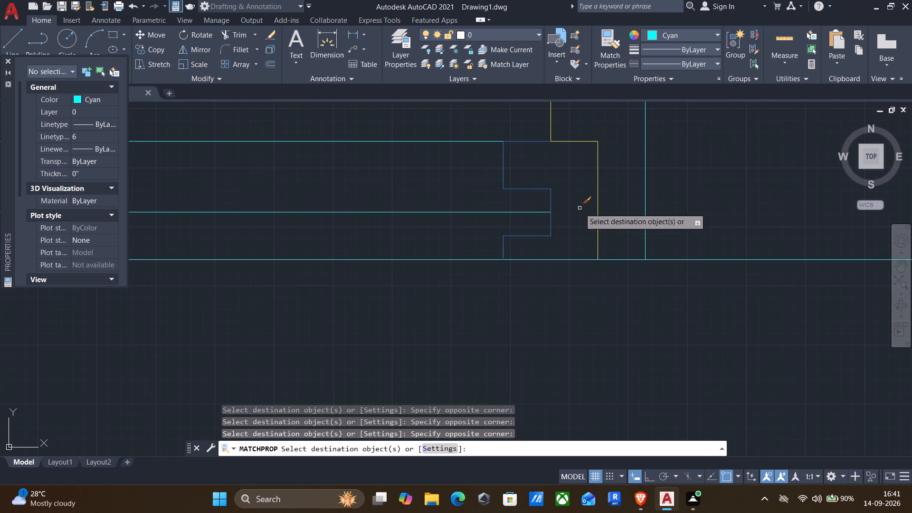
{"action": "left_click", "coordinate": [567, 241]}
{"action": "left_click", "coordinate": [480, 165]}
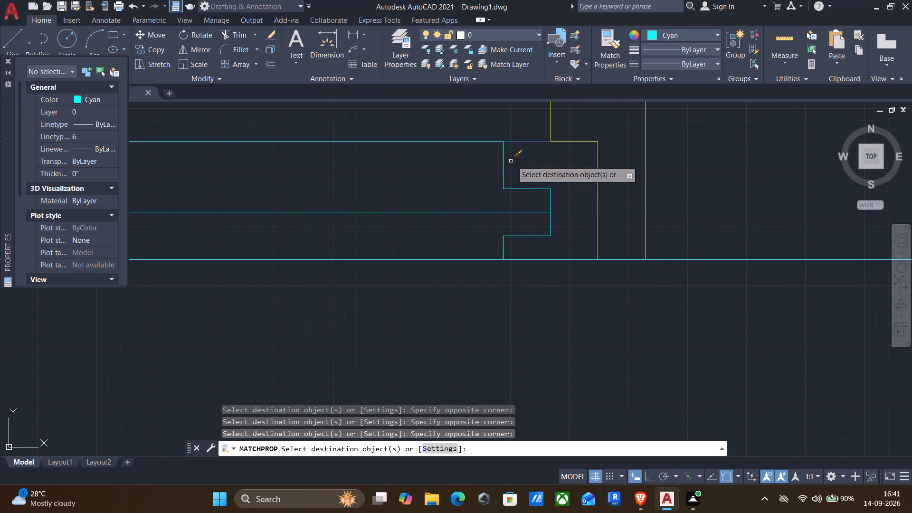
{"action": "left_click", "coordinate": [518, 157]}
{"action": "left_click", "coordinate": [509, 134]}
Apply the matched cyan properties to the stepped frame lines at the left end of the OFFICE ROOM's lower window.
{"action": "scroll", "coordinate": [491, 219], "scroll_direction": "down", "scroll_amount": 2}
{"action": "middle_click_drag", "start_coordinate": [480, 285], "coordinate": [753, 269]}
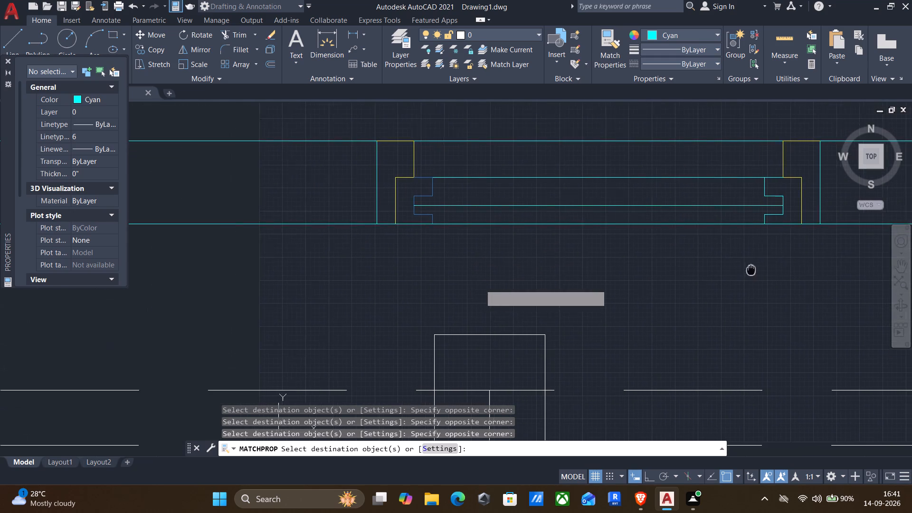
{"action": "middle_click_drag", "start_coordinate": [753, 269], "coordinate": [755, 269]}
{"action": "scroll", "coordinate": [445, 206], "scroll_direction": "up", "scroll_amount": 2}
{"action": "left_click", "coordinate": [437, 232]}
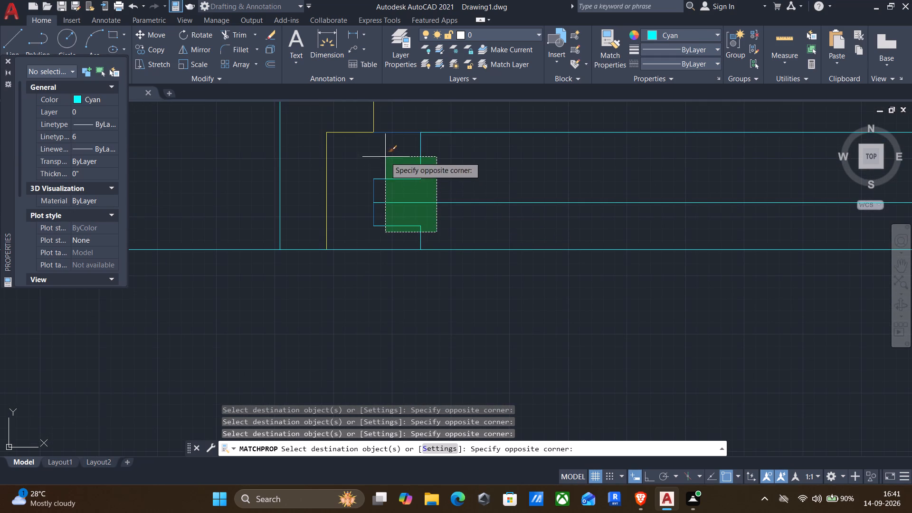
{"action": "left_click", "coordinate": [390, 123]}
{"action": "left_click", "coordinate": [380, 191]}
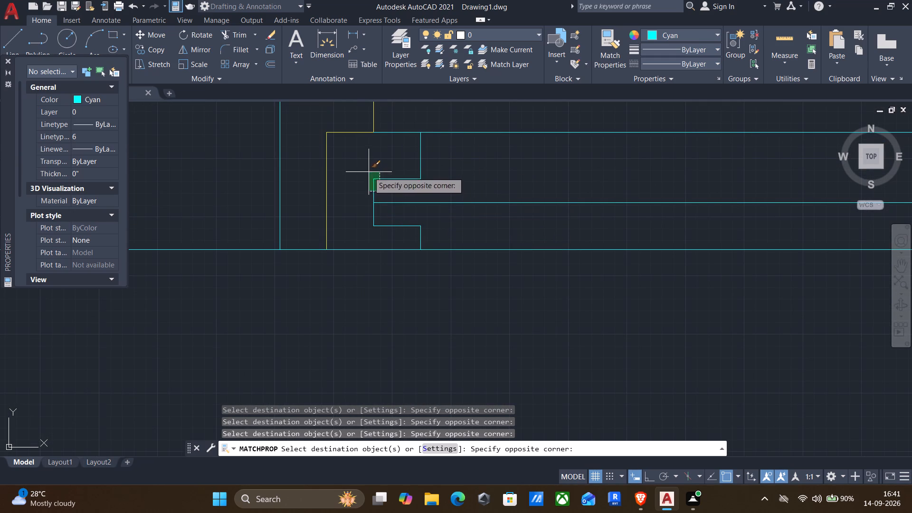
{"action": "left_click", "coordinate": [367, 170]}
Apply the matched cyan properties to the long lines of the window in the OFFICE ROOM's left wall.
{"action": "scroll", "coordinate": [370, 171], "scroll_direction": "down", "scroll_amount": 2}
{"action": "middle_click_drag", "start_coordinate": [404, 230], "coordinate": [539, 346]}
{"action": "scroll", "coordinate": [527, 304], "scroll_direction": "down", "scroll_amount": 3}
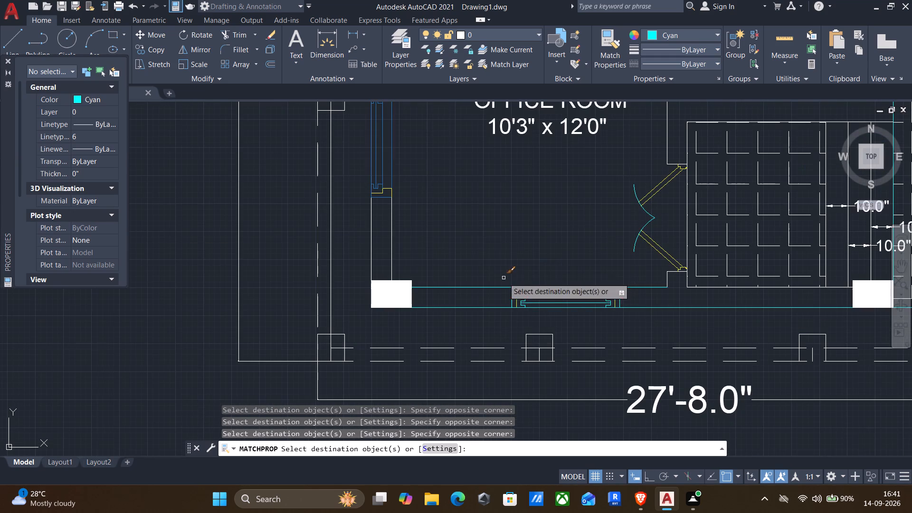
{"action": "middle_click_drag", "start_coordinate": [497, 280], "coordinate": [668, 385]}
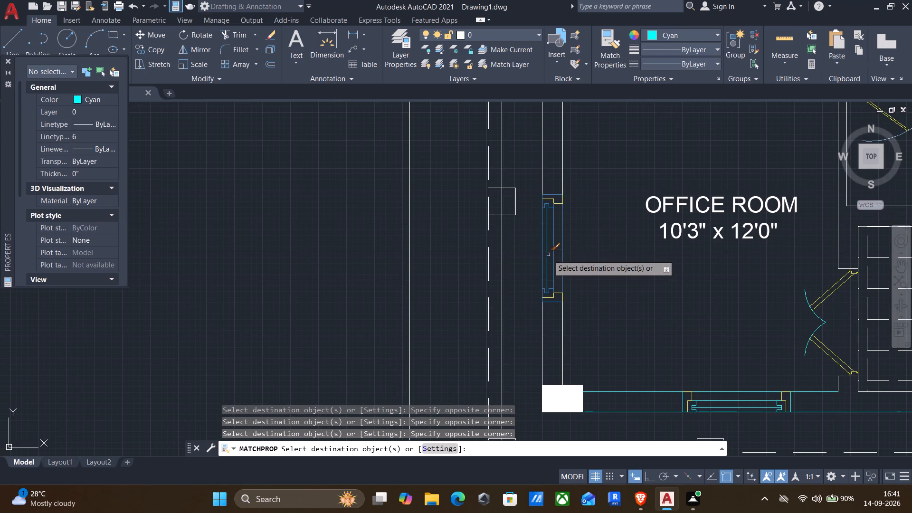
{"action": "left_click", "coordinate": [571, 261]}
{"action": "left_click", "coordinate": [539, 245]}
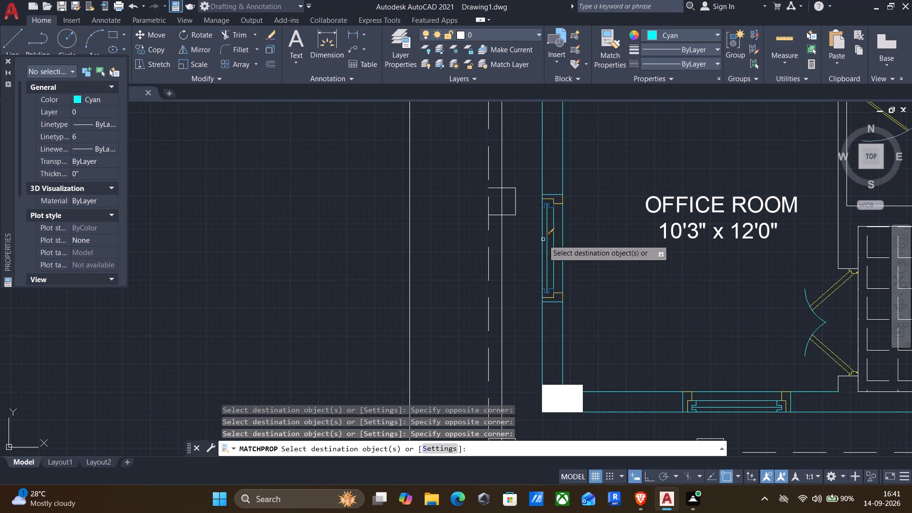
Apply the matched cyan properties to the stepped frame lines at the upper end of the OFFICE ROOM's left-wall window.
{"action": "scroll", "coordinate": [551, 223], "scroll_direction": "up", "scroll_amount": 3}
{"action": "left_click", "coordinate": [563, 194]}
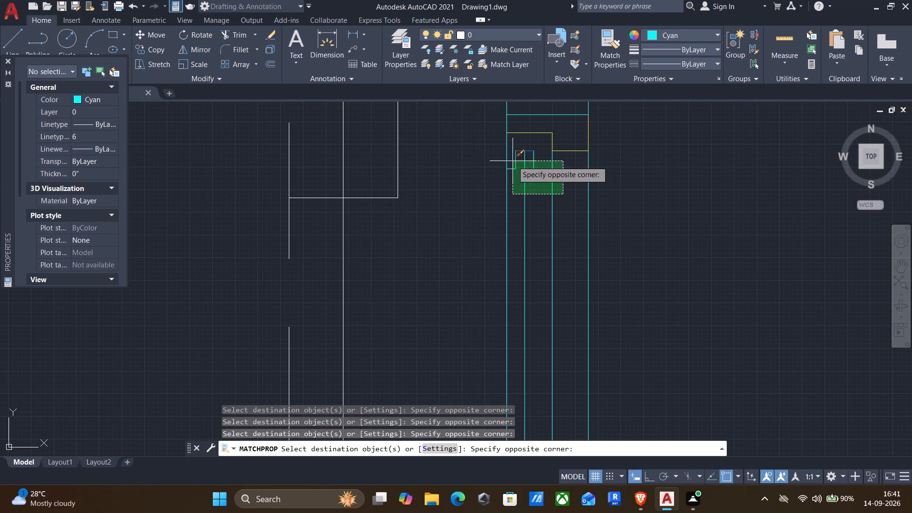
{"action": "left_click", "coordinate": [508, 160]}
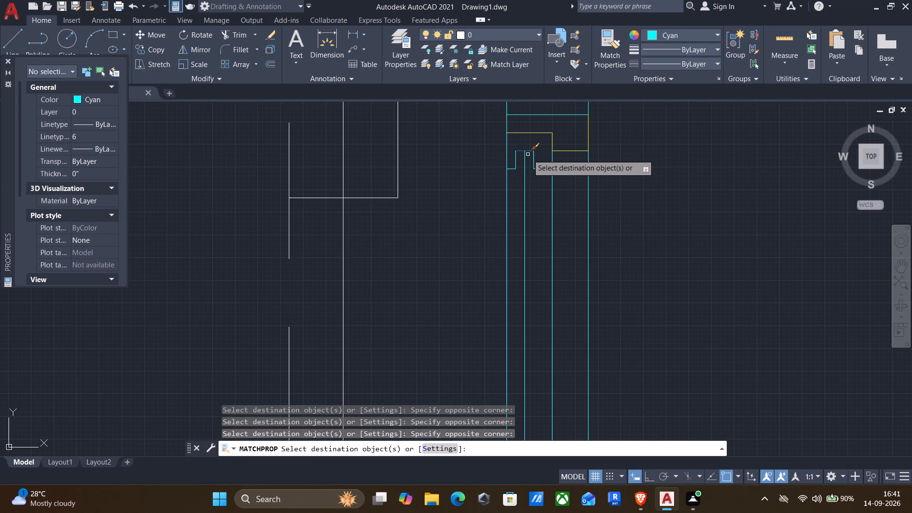
{"action": "left_click", "coordinate": [524, 152]}
Apply the matched cyan properties to the stepped frame lines at the lower end of the OFFICE ROOM's left-wall window.
{"action": "scroll", "coordinate": [554, 202], "scroll_direction": "down", "scroll_amount": 2}
{"action": "scroll", "coordinate": [553, 323], "scroll_direction": "up", "scroll_amount": 1}
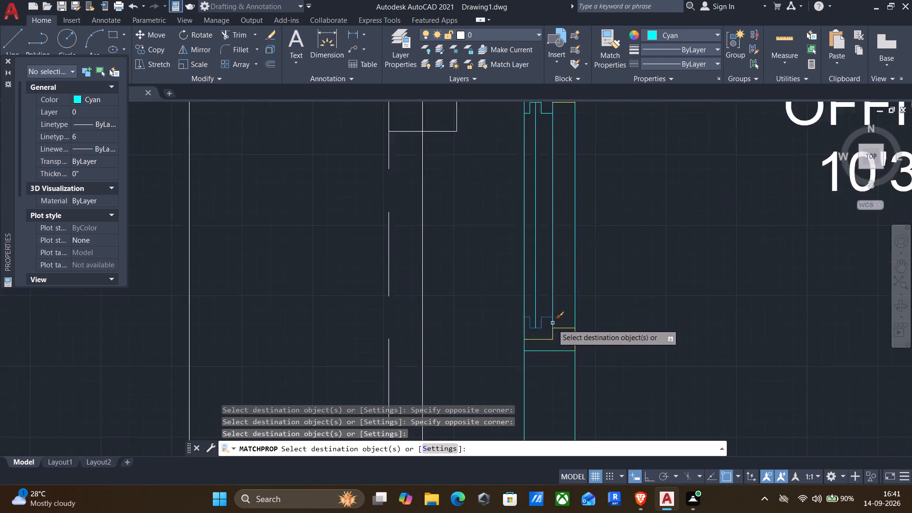
{"action": "scroll", "coordinate": [552, 324], "scroll_direction": "up", "scroll_amount": 1}
{"action": "left_click", "coordinate": [491, 295]}
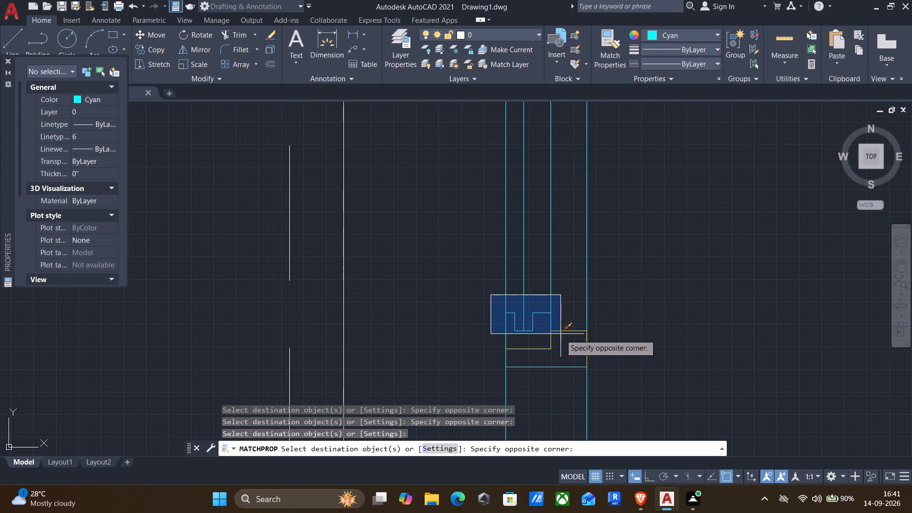
{"action": "left_click", "coordinate": [549, 334]}
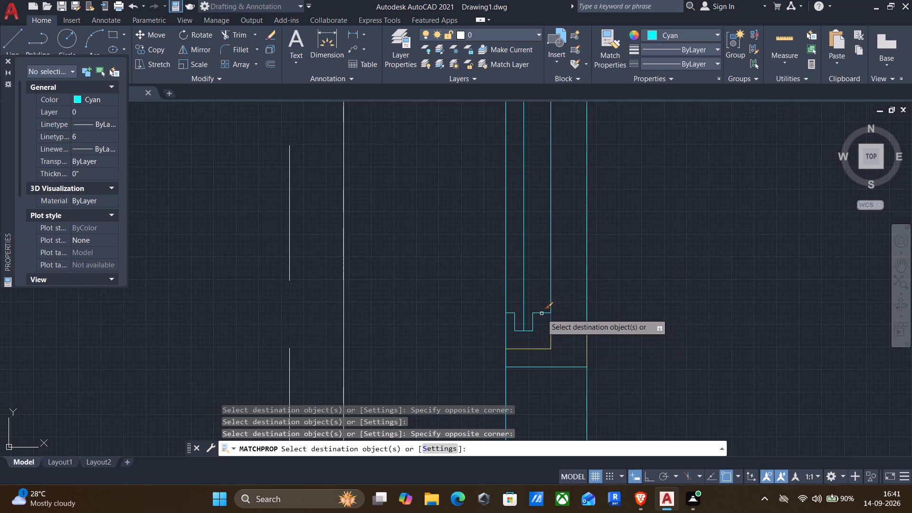
{"action": "left_click", "coordinate": [541, 313]}
{"action": "left_click", "coordinate": [551, 320]}
Apply the matched cyan properties to the short horizontal frame lines inside the lower STAIRS window.
{"action": "scroll", "coordinate": [554, 318], "scroll_direction": "down", "scroll_amount": 2}
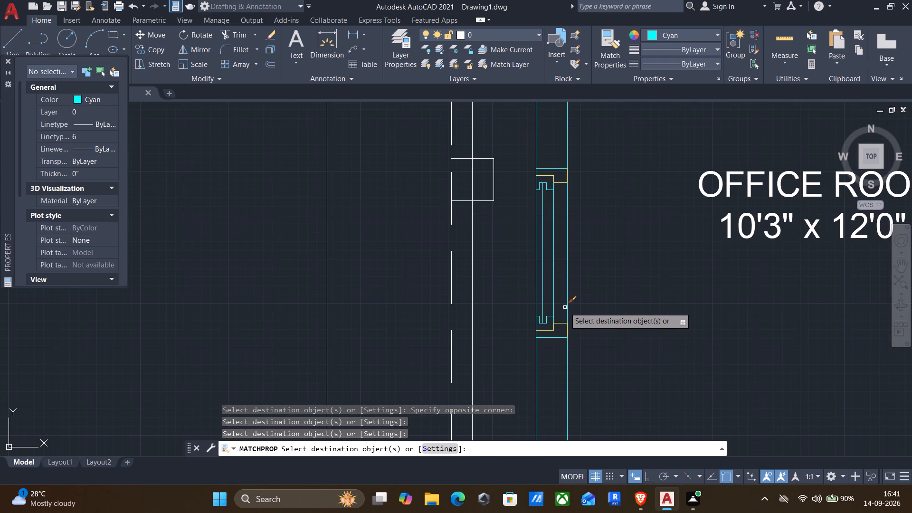
{"action": "scroll", "coordinate": [565, 307], "scroll_direction": "down", "scroll_amount": 3}
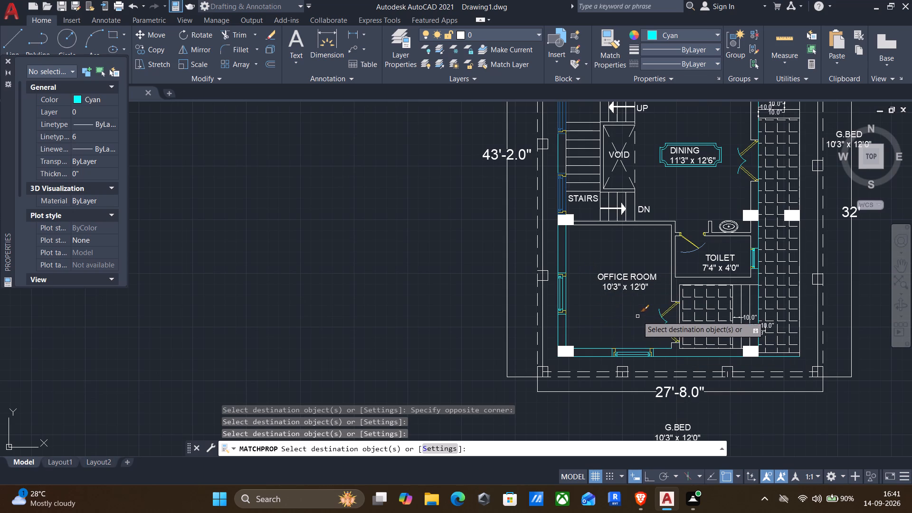
{"action": "middle_click_drag", "start_coordinate": [615, 266], "coordinate": [621, 366]}
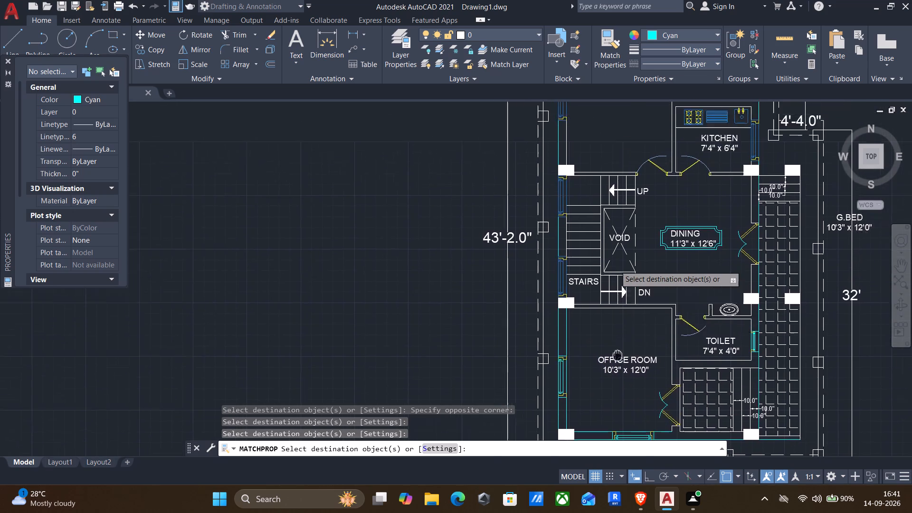
{"action": "middle_click_drag", "start_coordinate": [621, 366], "coordinate": [631, 386]}
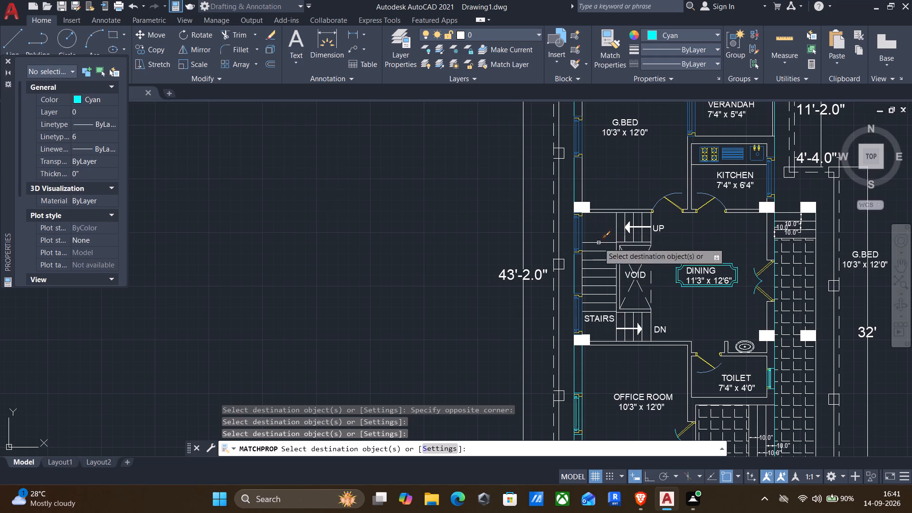
{"action": "scroll", "coordinate": [573, 309], "scroll_direction": "up", "scroll_amount": 3}
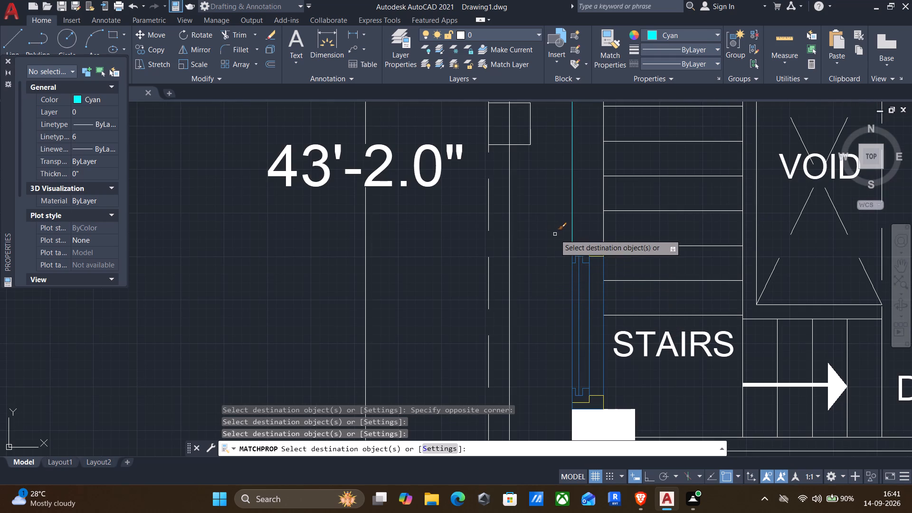
{"action": "left_click", "coordinate": [553, 233]}
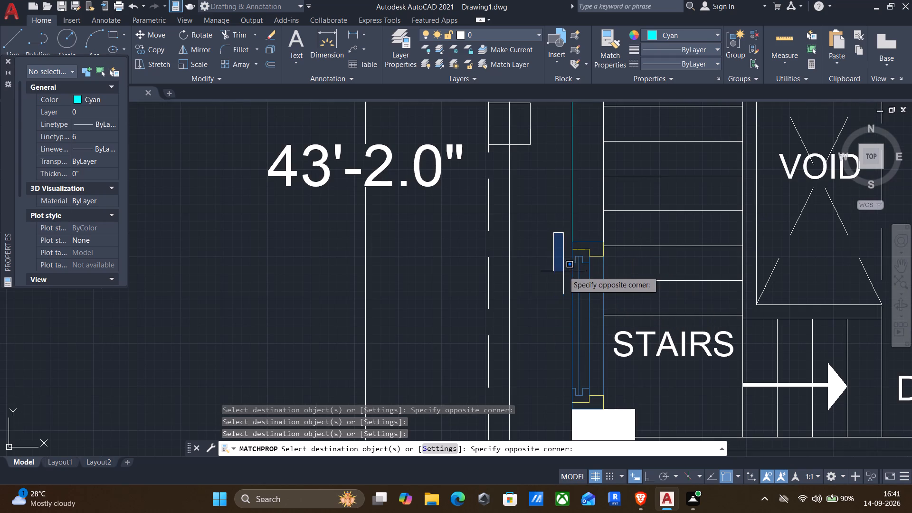
{"action": "left_click", "coordinate": [551, 282]}
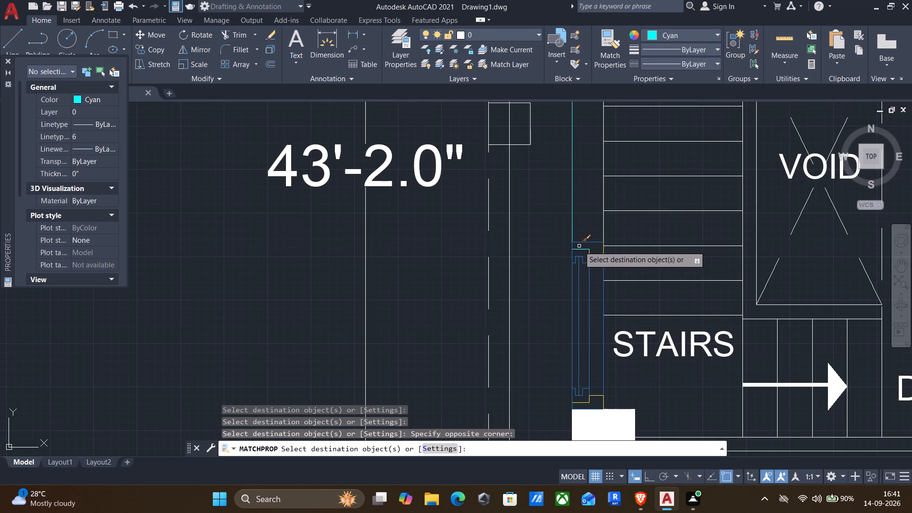
{"action": "scroll", "coordinate": [565, 263], "scroll_direction": "up", "scroll_amount": 2}
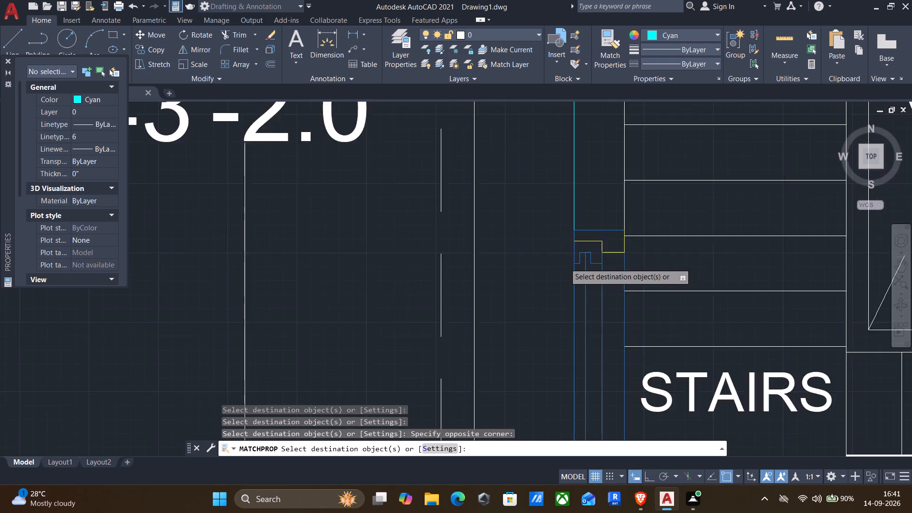
{"action": "left_click", "coordinate": [554, 247]}
{"action": "scroll", "coordinate": [662, 307], "scroll_direction": "down", "scroll_amount": 3}
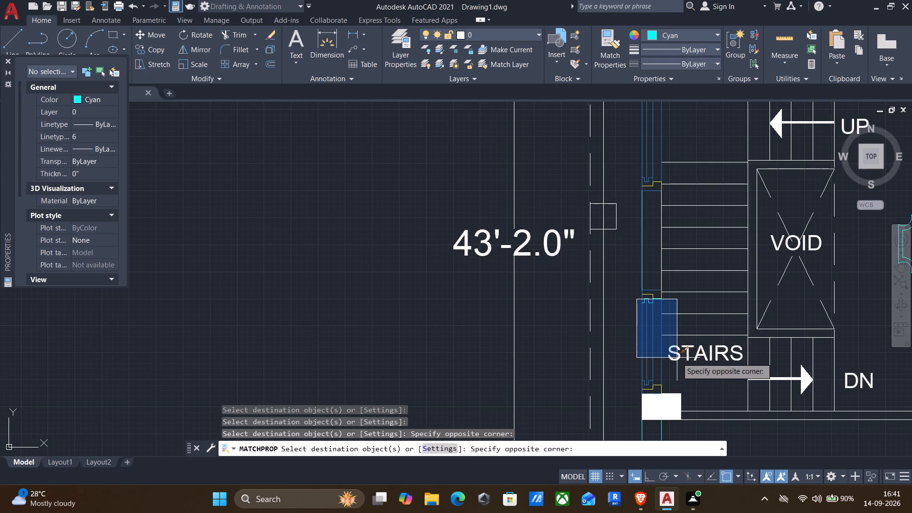
{"action": "scroll", "coordinate": [670, 383], "scroll_direction": "up", "scroll_amount": 3}
{"action": "left_click", "coordinate": [659, 386]}
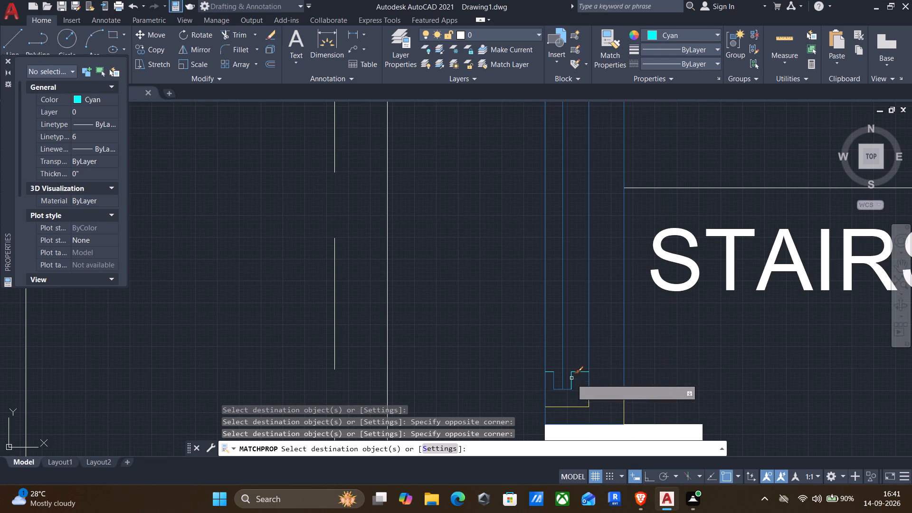
Apply the matched cyan properties to the long vertical lines of the lower STAIRS window.
{"action": "left_click", "coordinate": [598, 342]}
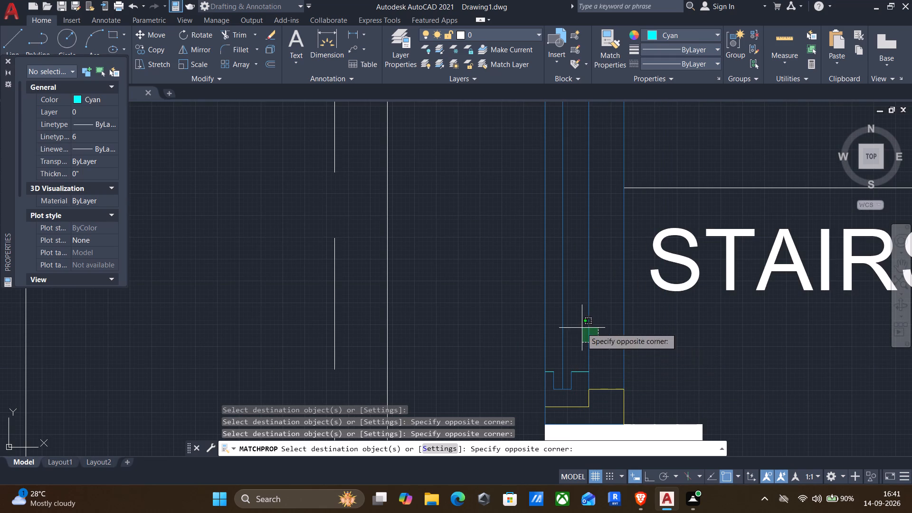
{"action": "left_click", "coordinate": [549, 312]}
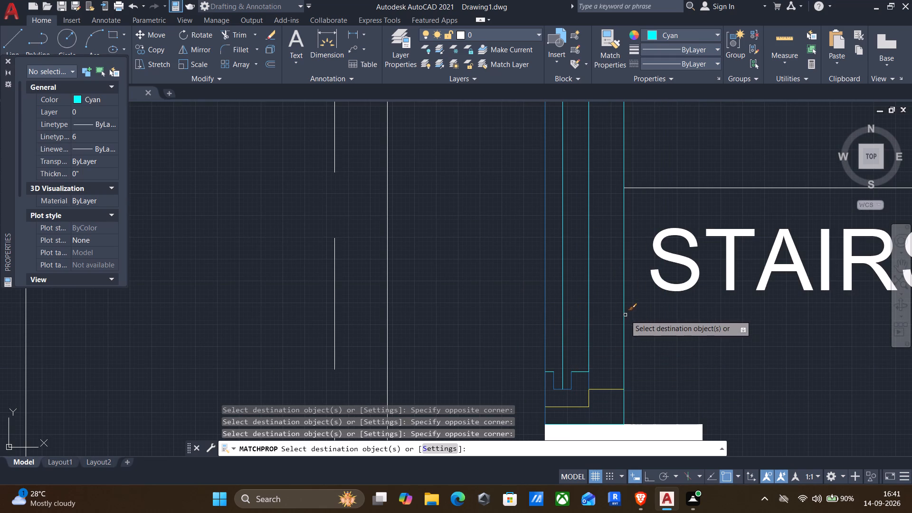
{"action": "left_click", "coordinate": [544, 340]}
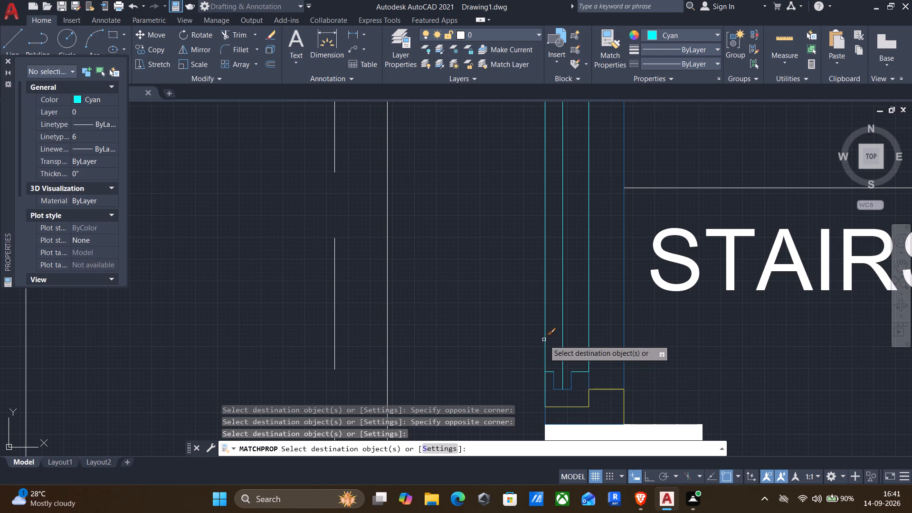
{"action": "scroll", "coordinate": [552, 345], "scroll_direction": "down", "scroll_amount": 2}
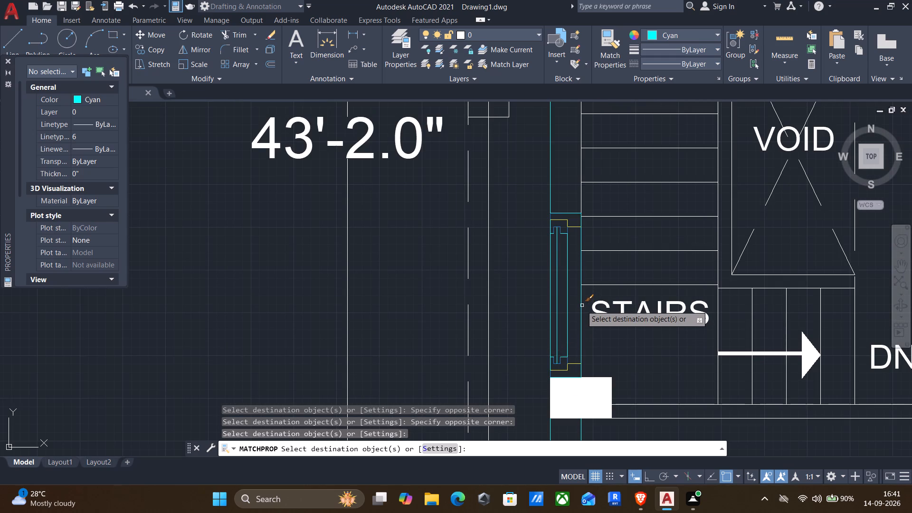
{"action": "left_click", "coordinate": [581, 306]}
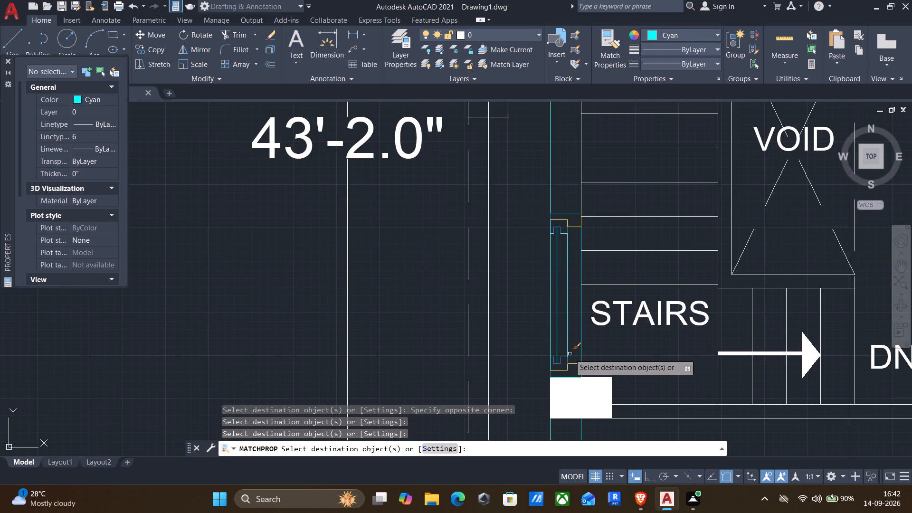
Apply the matched cyan properties to the remaining stepped frame lines at the lower end of the lower STAIRS window.
{"action": "scroll", "coordinate": [569, 357], "scroll_direction": "up", "scroll_amount": 2}
{"action": "scroll", "coordinate": [507, 370], "scroll_direction": "up", "scroll_amount": 2}
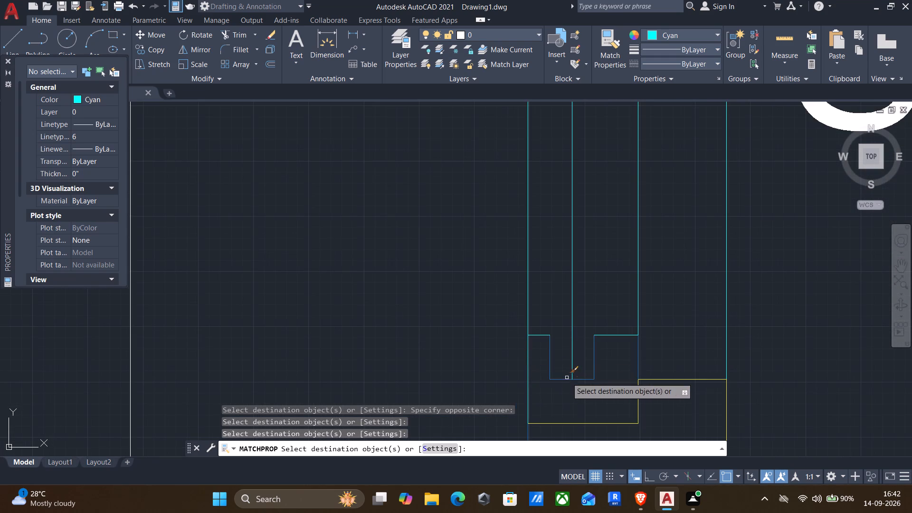
{"action": "left_click", "coordinate": [608, 399]}
{"action": "left_click", "coordinate": [543, 335]}
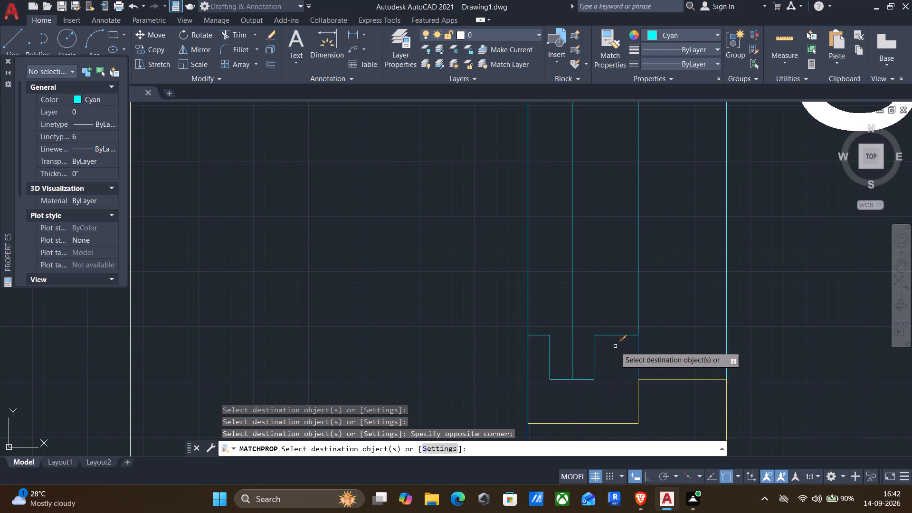
{"action": "left_click", "coordinate": [635, 350]}
{"action": "left_click", "coordinate": [649, 352]}
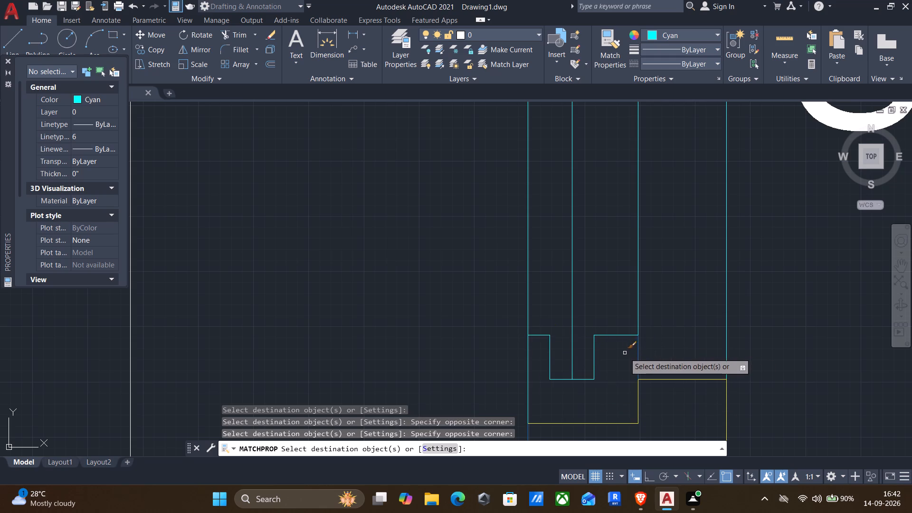
{"action": "left_click", "coordinate": [625, 353]}
{"action": "left_click_drag", "start_coordinate": [643, 351], "coordinate": [650, 355]}
{"action": "left_click", "coordinate": [654, 356]}
{"action": "left_click", "coordinate": [630, 342]}
Apply the matched cyan properties to the remaining stepped frame lines at the upper end of the lower STAIRS window.
{"action": "scroll", "coordinate": [616, 321], "scroll_direction": "down", "scroll_amount": 2}
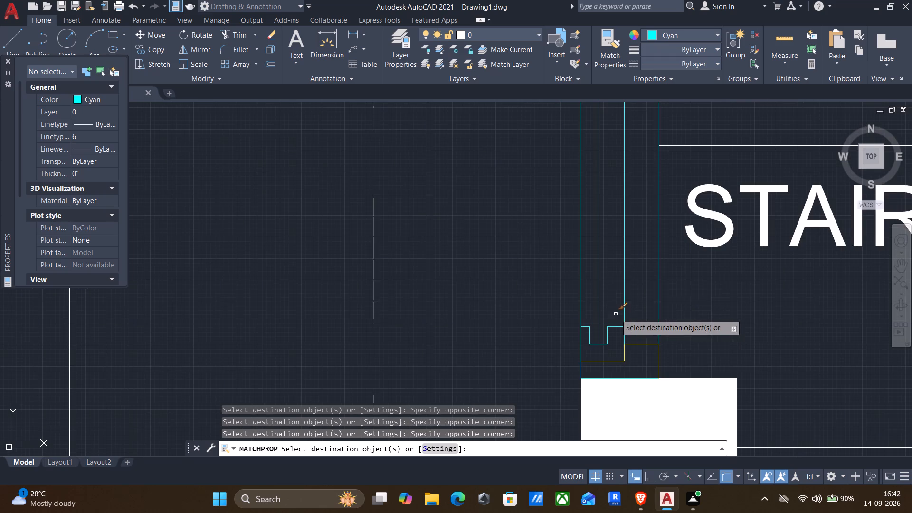
{"action": "middle_click_drag", "start_coordinate": [594, 314], "coordinate": [602, 401]}
{"action": "middle_click_drag", "start_coordinate": [617, 378], "coordinate": [621, 459]}
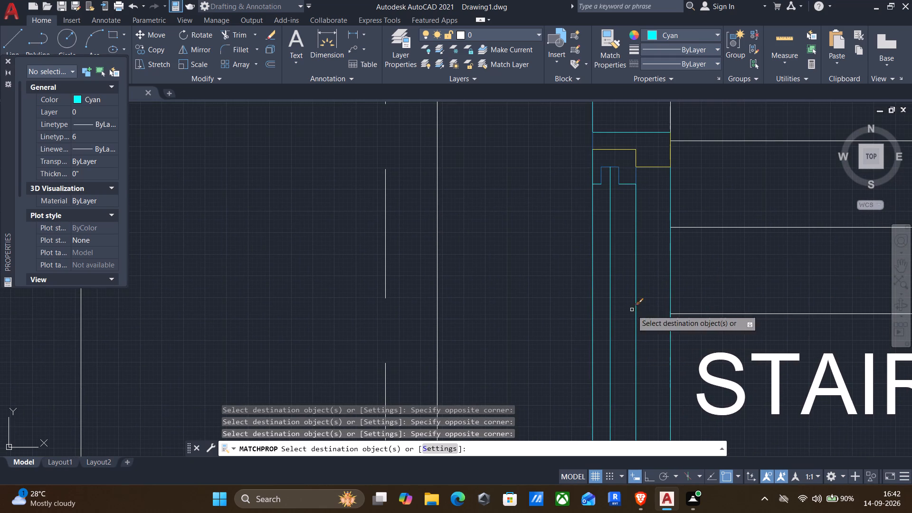
{"action": "scroll", "coordinate": [651, 229], "scroll_direction": "up", "scroll_amount": 2}
{"action": "left_click", "coordinate": [645, 219]}
{"action": "middle_click_drag", "start_coordinate": [559, 235], "coordinate": [559, 241]}
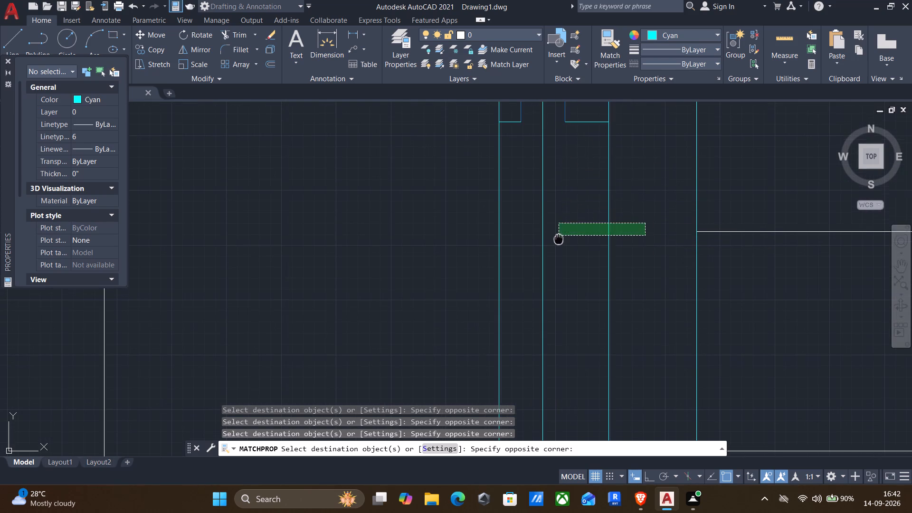
{"action": "middle_click_drag", "start_coordinate": [559, 241], "coordinate": [566, 344]}
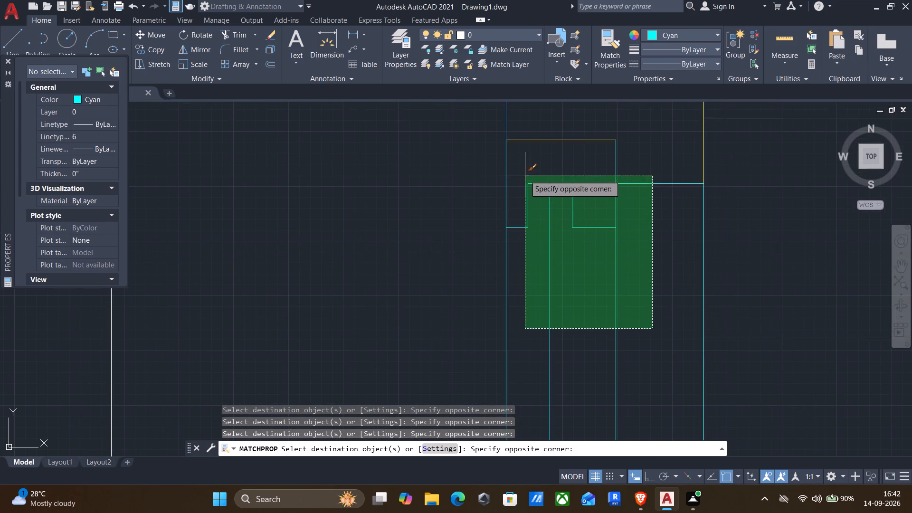
{"action": "left_click", "coordinate": [530, 215]}
{"action": "left_click", "coordinate": [513, 171]}
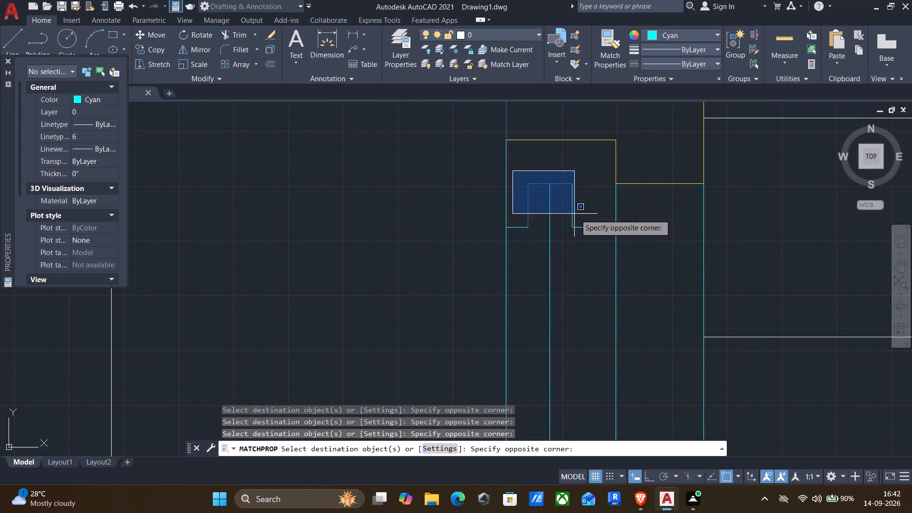
{"action": "left_click", "coordinate": [608, 255]}
{"action": "scroll", "coordinate": [601, 253], "scroll_direction": "down", "scroll_amount": 5}
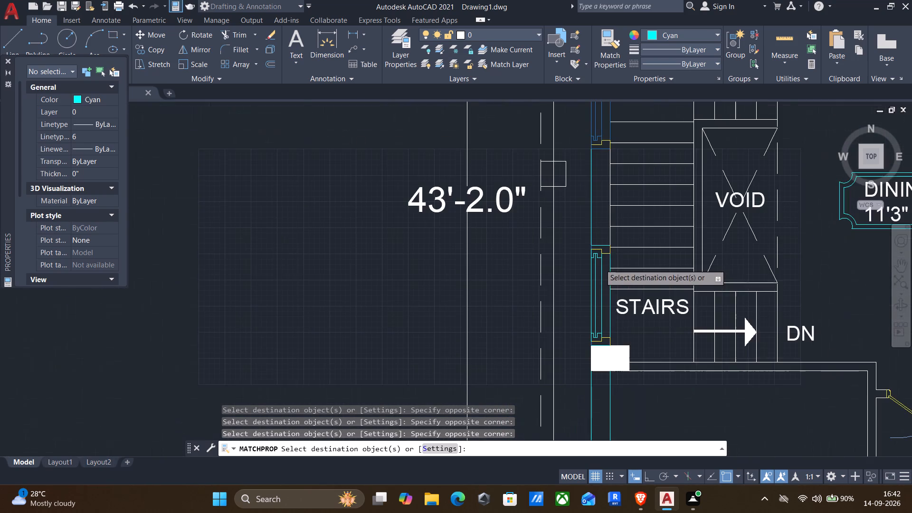
Apply the matched cyan properties to the stepped frame lines at the upper end of the KITCHEN window.
{"action": "scroll", "coordinate": [682, 374], "scroll_direction": "down", "scroll_amount": 2}
{"action": "middle_click_drag", "start_coordinate": [800, 290], "coordinate": [736, 355]}
{"action": "scroll", "coordinate": [757, 275], "scroll_direction": "up", "scroll_amount": 5}
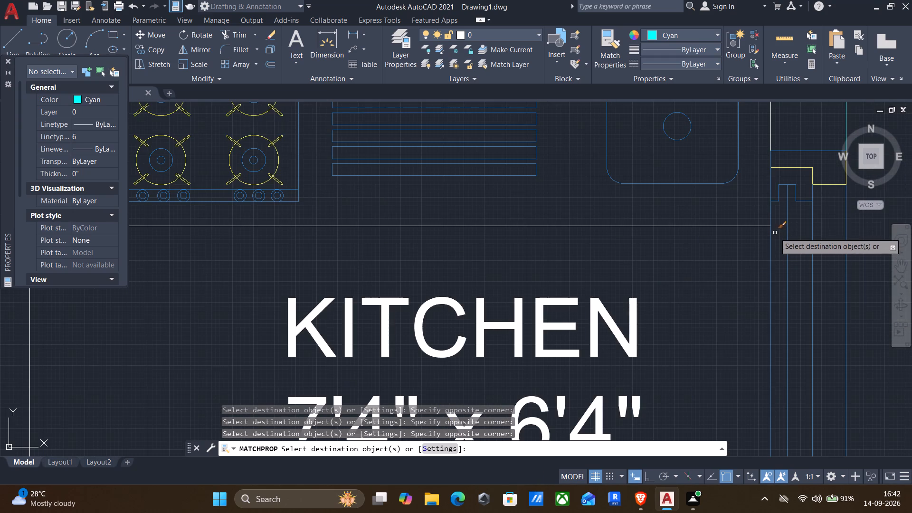
{"action": "left_click", "coordinate": [763, 177]}
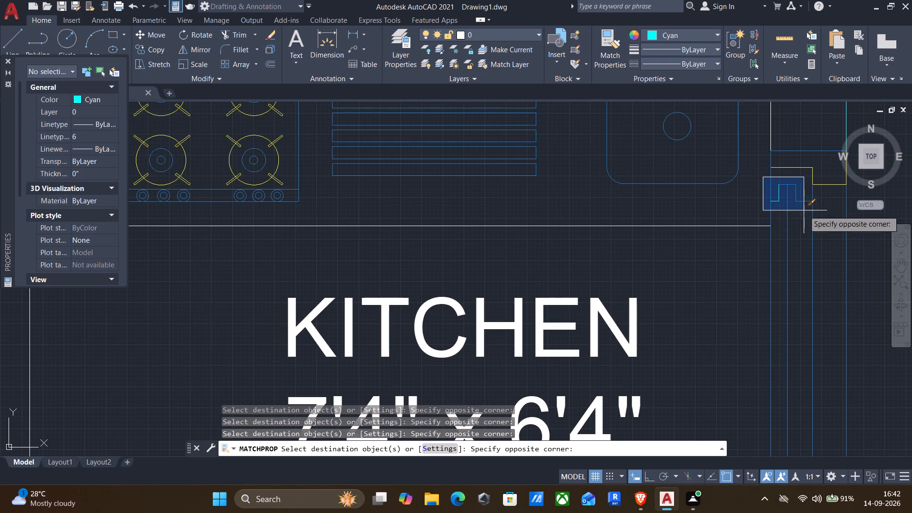
{"action": "scroll", "coordinate": [820, 315], "scroll_direction": "down", "scroll_amount": 2}
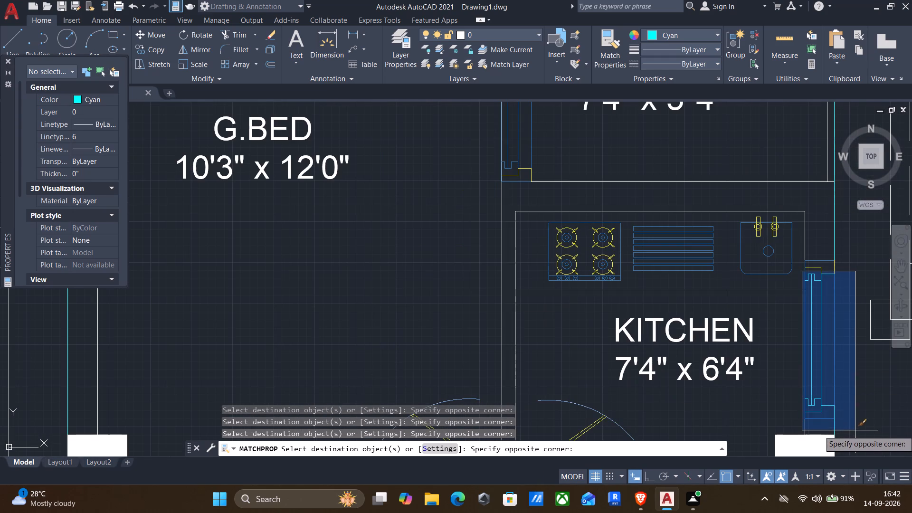
{"action": "scroll", "coordinate": [832, 392], "scroll_direction": "up", "scroll_amount": 2}
{"action": "left_click_drag", "start_coordinate": [815, 398], "coordinate": [815, 408]}
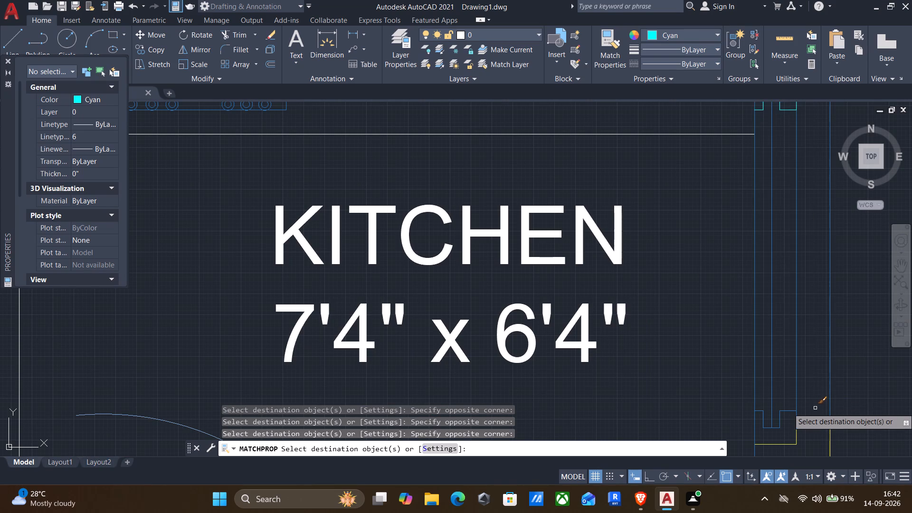
Apply the matched cyan properties to the long vertical lines inside the KITCHEN window frame.
{"action": "scroll", "coordinate": [815, 408], "scroll_direction": "down", "scroll_amount": 2}
{"action": "scroll", "coordinate": [821, 372], "scroll_direction": "up", "scroll_amount": 1}
{"action": "left_click", "coordinate": [824, 371]}
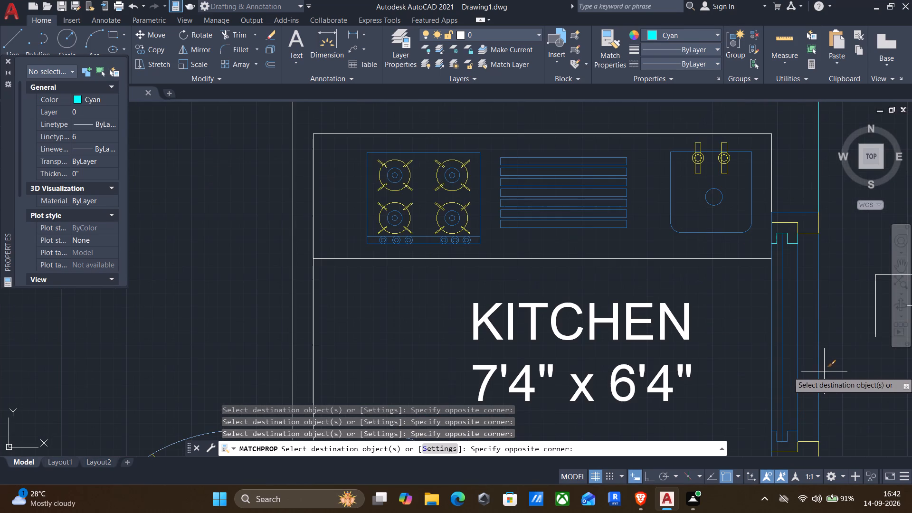
{"action": "left_click", "coordinate": [836, 387]}
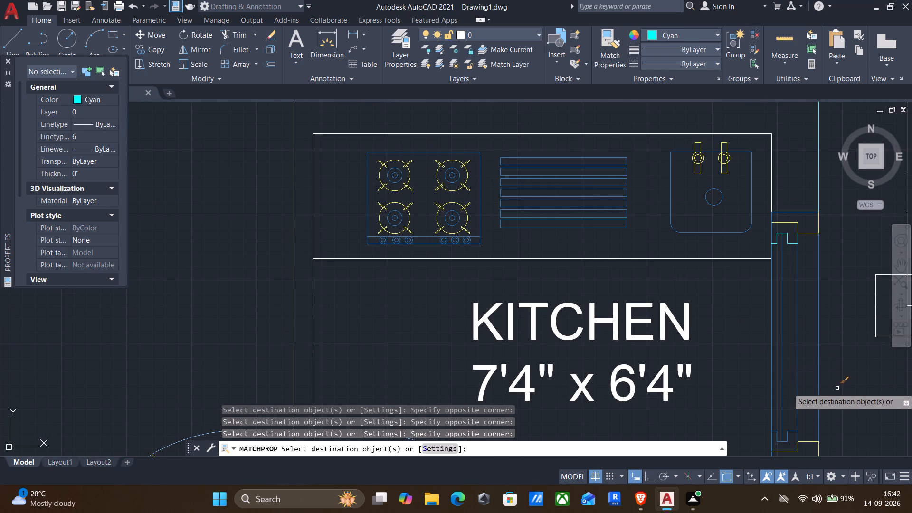
{"action": "left_click", "coordinate": [816, 364]}
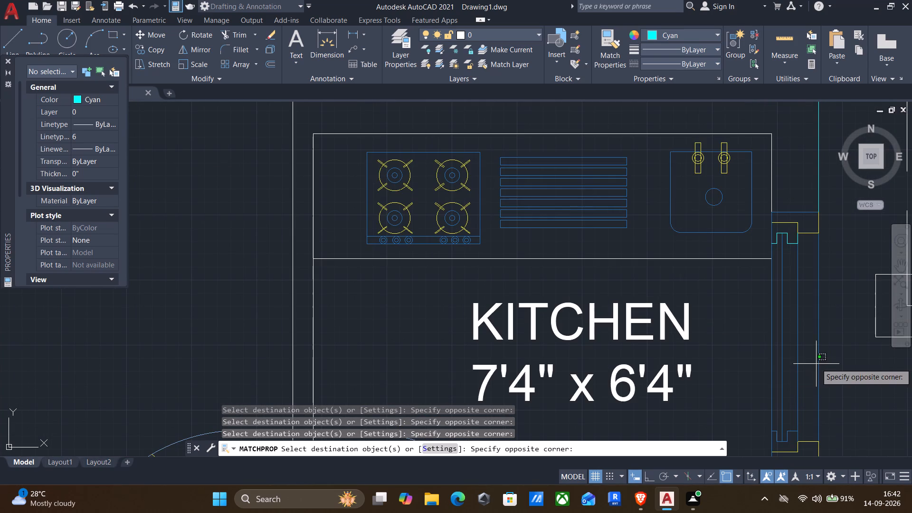
{"action": "left_click", "coordinate": [785, 368]}
{"action": "left_click", "coordinate": [779, 361]}
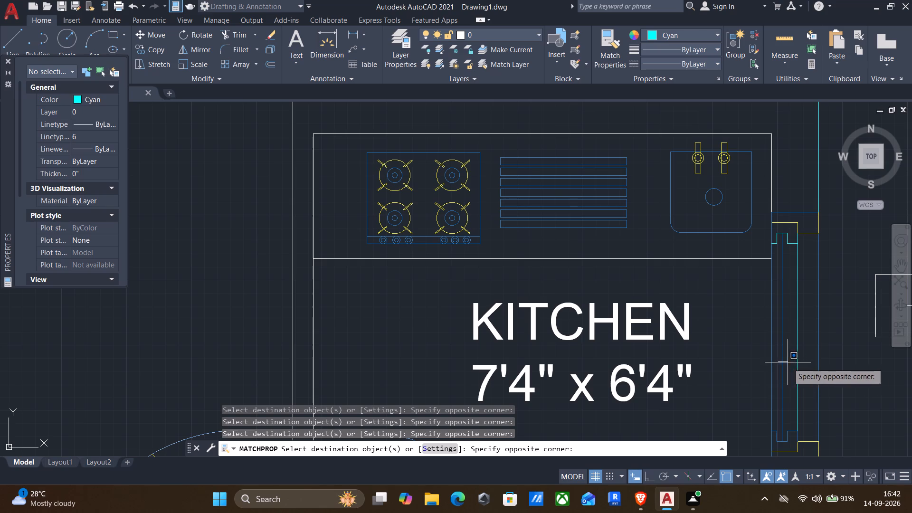
{"action": "double_click", "coordinate": [806, 378]}
{"action": "left_click", "coordinate": [781, 369]}
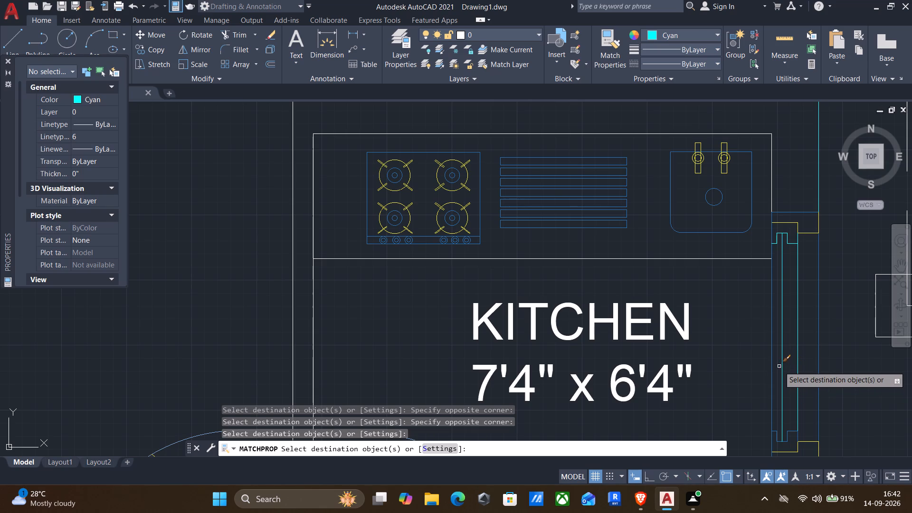
{"action": "left_click", "coordinate": [772, 365]}
Apply the matched cyan properties to the stepped frame lines at the lower end of the KITCHEN window.
{"action": "scroll", "coordinate": [804, 430], "scroll_direction": "up", "scroll_amount": 2}
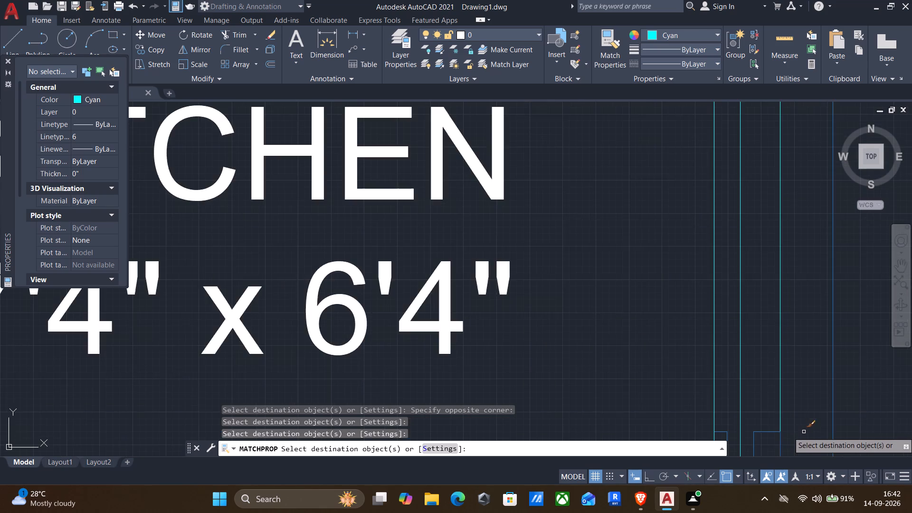
{"action": "scroll", "coordinate": [771, 423], "scroll_direction": "down", "scroll_amount": 2}
{"action": "left_click", "coordinate": [774, 442]}
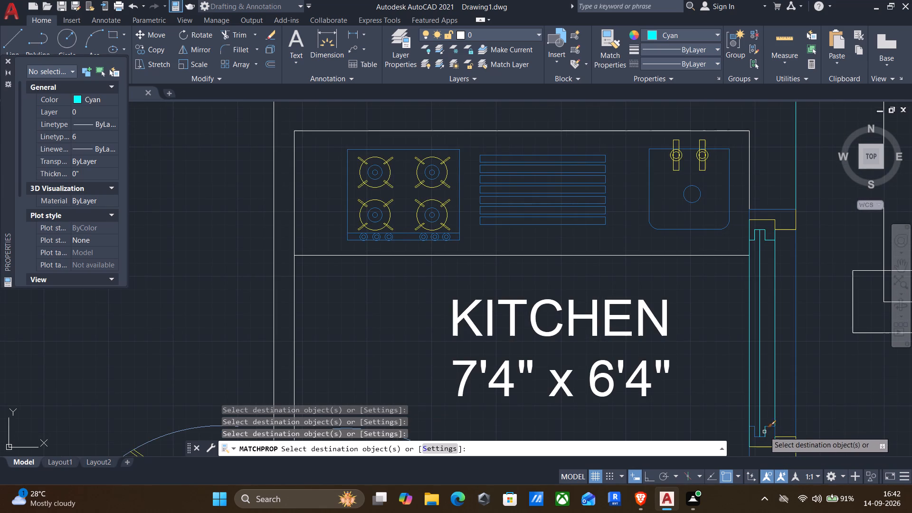
{"action": "left_click", "coordinate": [774, 437]}
{"action": "left_click", "coordinate": [769, 432]}
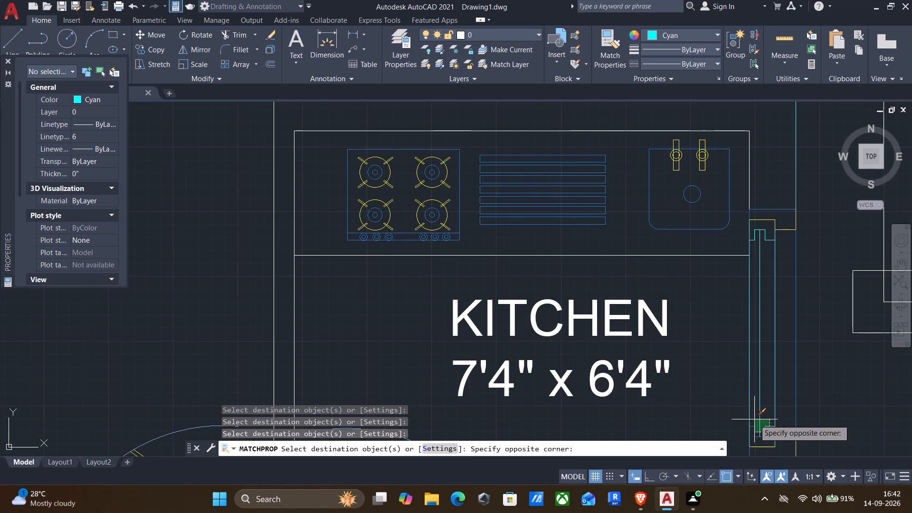
{"action": "left_click", "coordinate": [750, 421]}
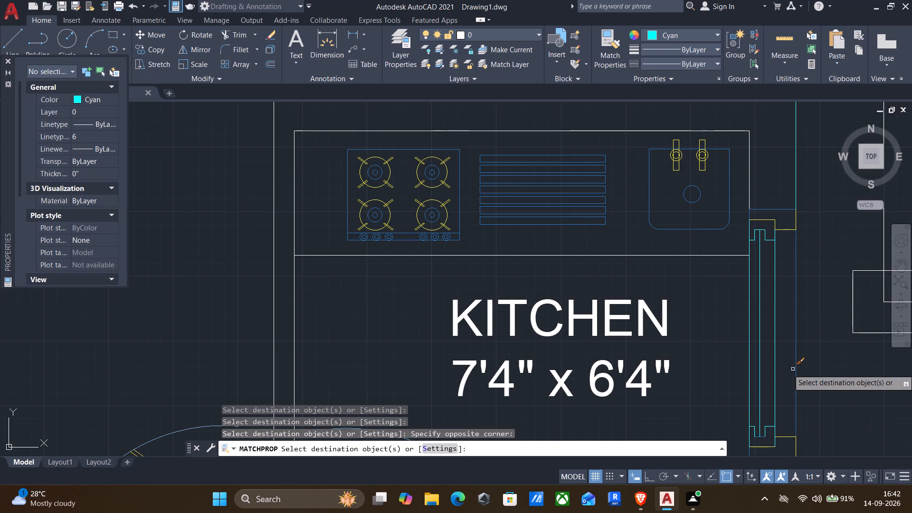
Apply the matched cyan properties to the stack of thin rectangles between the stove and sink on the kitchen counter.
{"action": "scroll", "coordinate": [536, 262], "scroll_direction": "down", "scroll_amount": 2}
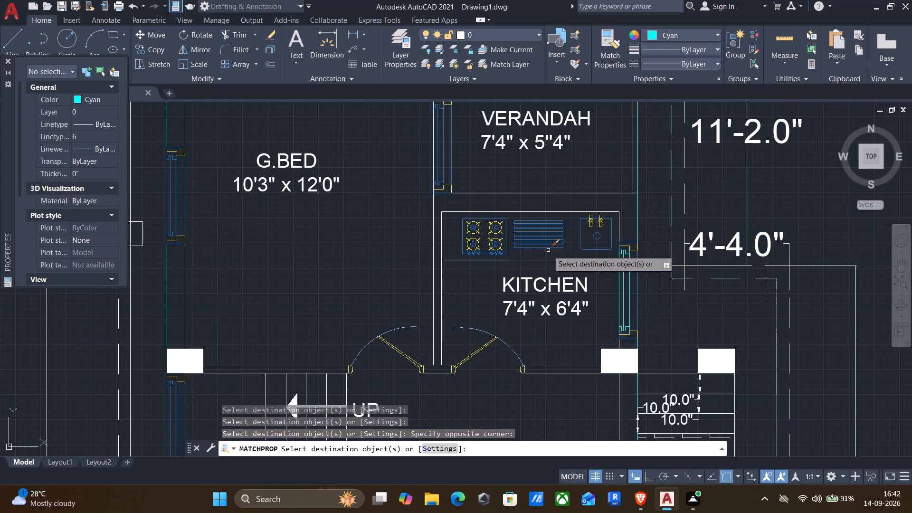
{"action": "scroll", "coordinate": [548, 250], "scroll_direction": "up", "scroll_amount": 2}
{"action": "left_click_drag", "start_coordinate": [579, 256], "coordinate": [585, 259]}
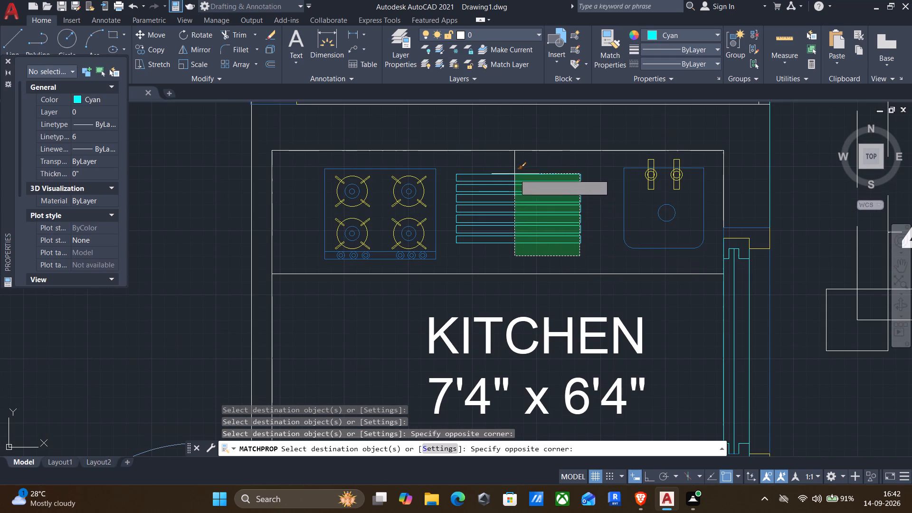
{"action": "left_click", "coordinate": [513, 170]}
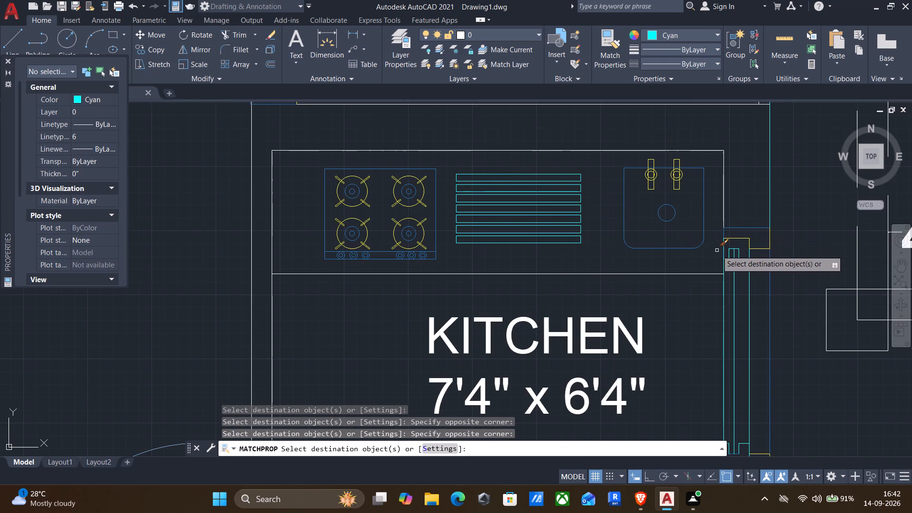
Apply the matched cyan properties to the kitchen sink's outline and drain circle.
{"action": "left_click", "coordinate": [718, 251]}
{"action": "left_click", "coordinate": [654, 203]}
{"action": "left_click_drag", "start_coordinate": [632, 233], "coordinate": [627, 220]}
{"action": "left_click", "coordinate": [598, 180]}
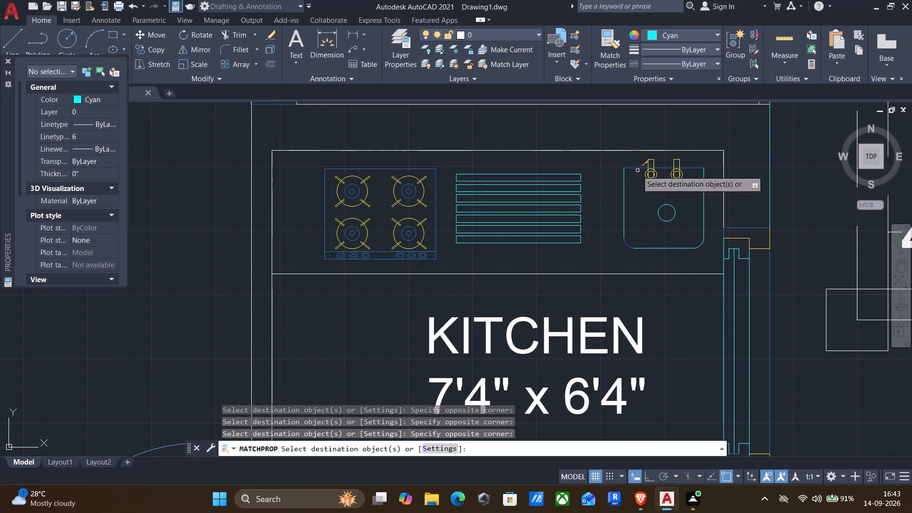
{"action": "left_click", "coordinate": [630, 164]}
{"action": "left_click", "coordinate": [626, 191]}
{"action": "left_click", "coordinate": [626, 244]}
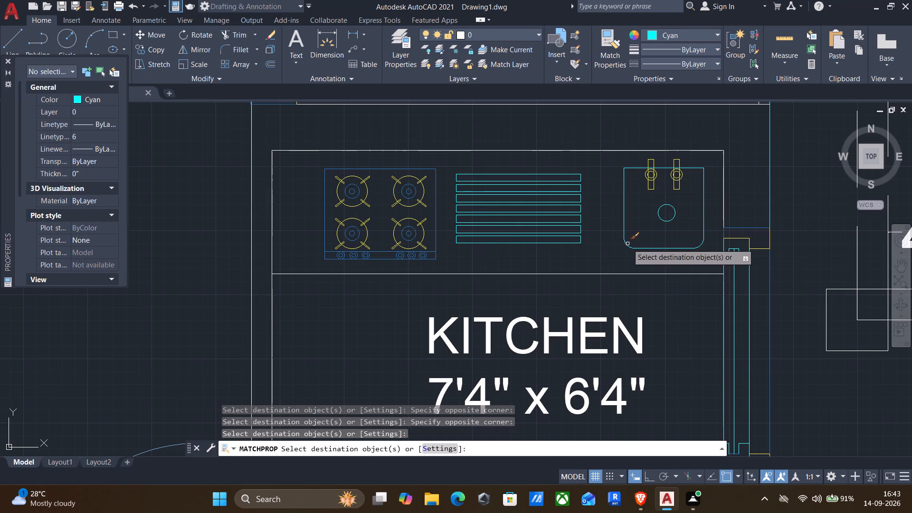
Apply the matched cyan properties to the stove outline, its control strip line and the three right-hand knobs.
{"action": "scroll", "coordinate": [443, 258], "scroll_direction": "up", "scroll_amount": 2}
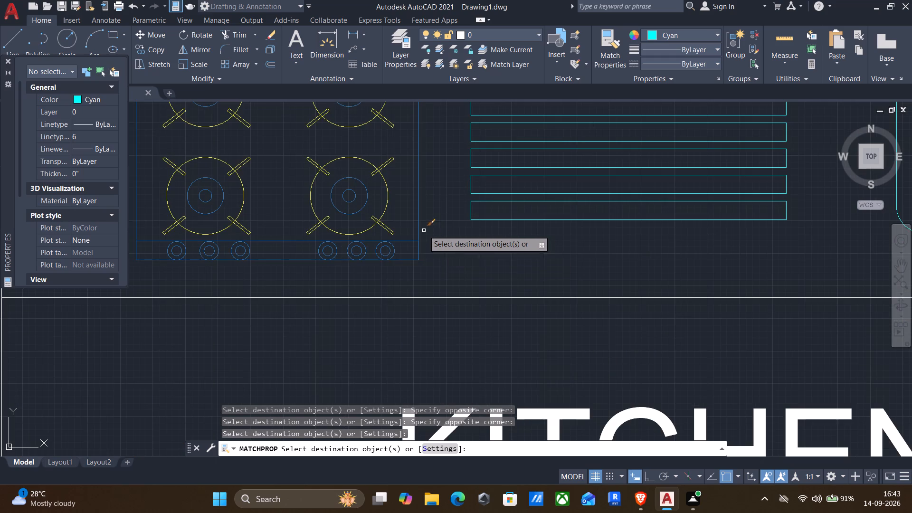
{"action": "left_click", "coordinate": [418, 223]}
{"action": "scroll", "coordinate": [412, 271], "scroll_direction": "up", "scroll_amount": 1}
{"action": "left_click", "coordinate": [421, 279]}
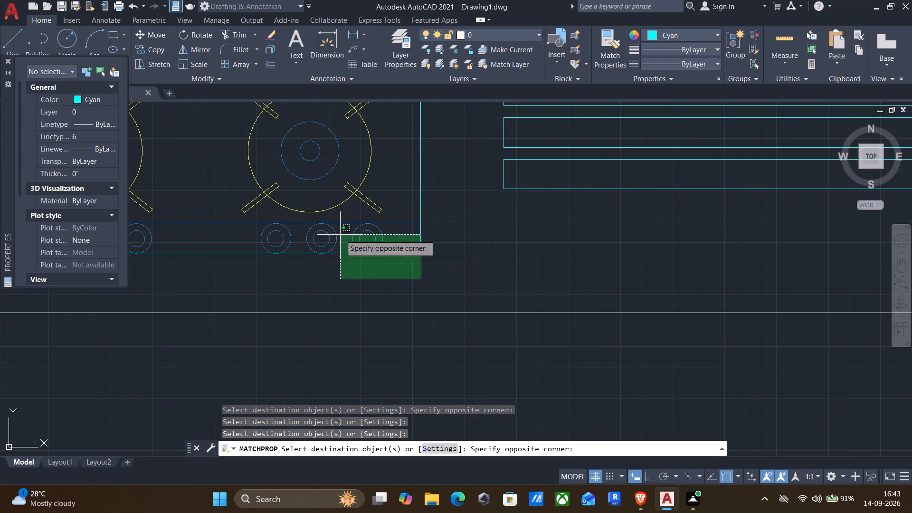
{"action": "left_click", "coordinate": [205, 222]}
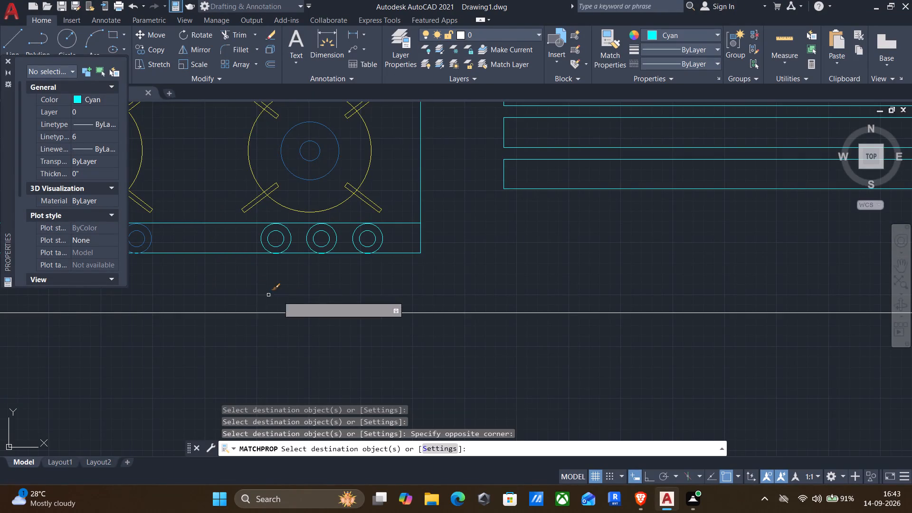
Apply the matched cyan properties to the two inner circles of all four stove burners.
{"action": "scroll", "coordinate": [440, 276], "scroll_direction": "up", "scroll_amount": 1}
{"action": "scroll", "coordinate": [357, 253], "scroll_direction": "down", "scroll_amount": 1}
{"action": "left_click", "coordinate": [288, 168]}
{"action": "left_click", "coordinate": [280, 147]}
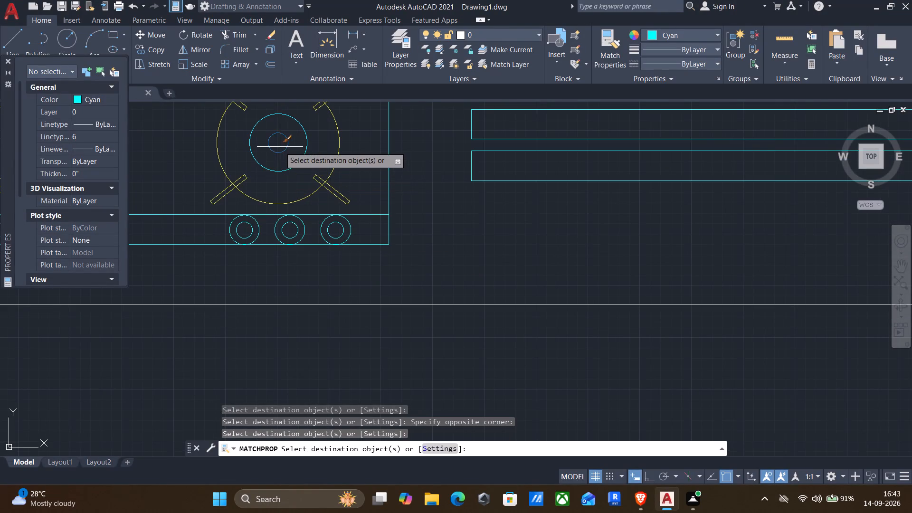
{"action": "left_click", "coordinate": [280, 161]}
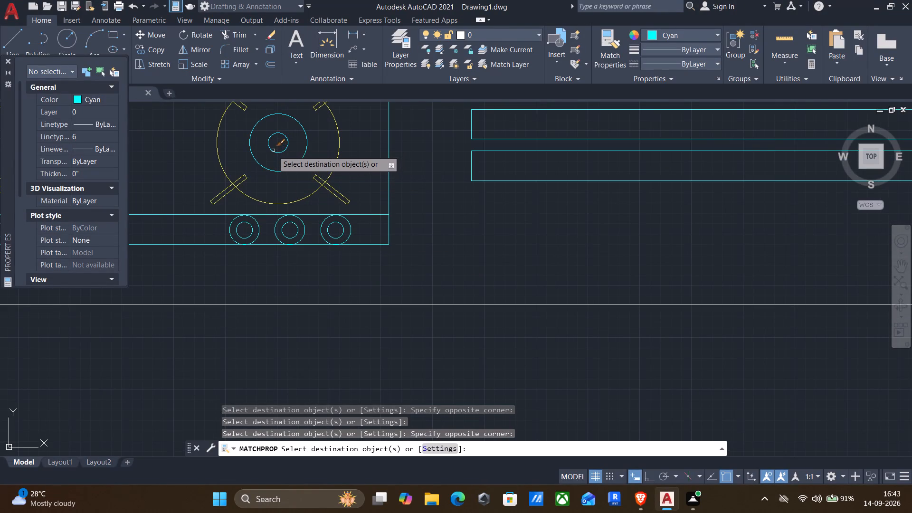
{"action": "left_click", "coordinate": [273, 151]}
{"action": "scroll", "coordinate": [238, 295], "scroll_direction": "down", "scroll_amount": 2}
{"action": "middle_click_drag", "start_coordinate": [229, 358], "coordinate": [498, 342]}
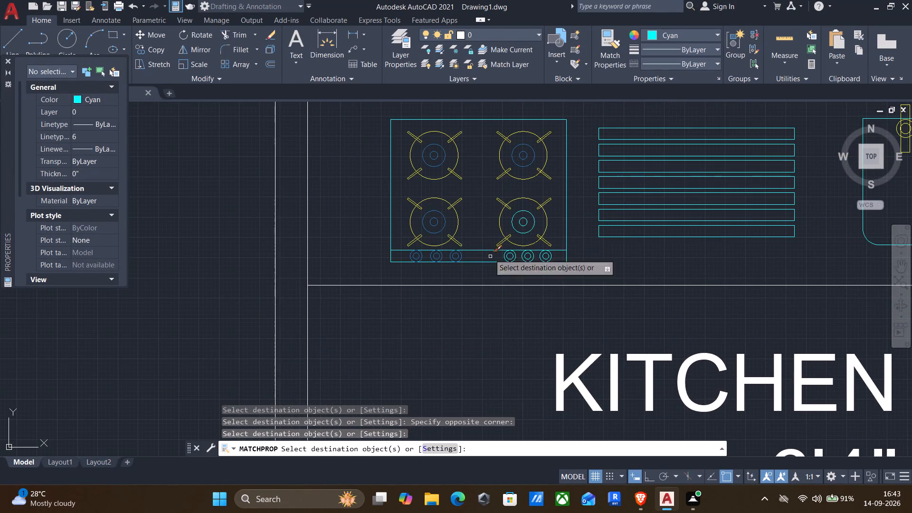
{"action": "scroll", "coordinate": [443, 166], "scroll_direction": "up", "scroll_amount": 2}
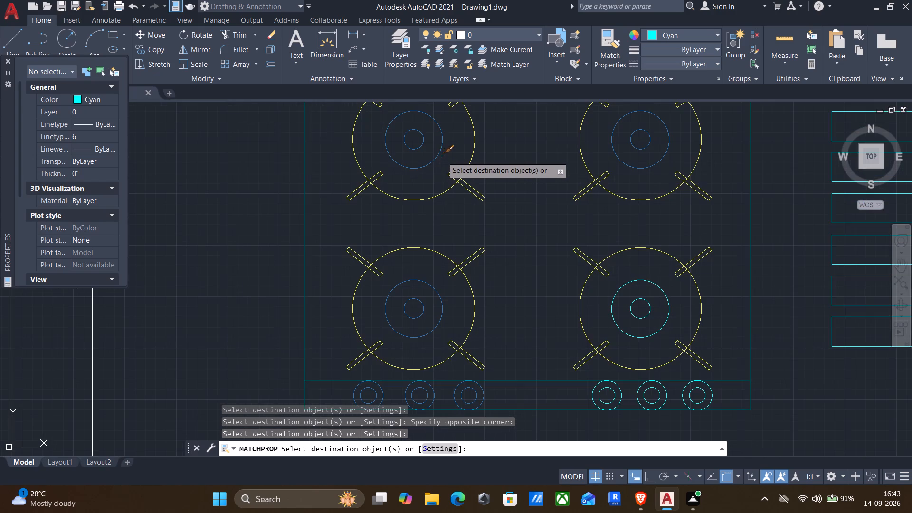
{"action": "left_click", "coordinate": [440, 161]}
{"action": "left_click", "coordinate": [404, 135]}
{"action": "left_click", "coordinate": [649, 175]}
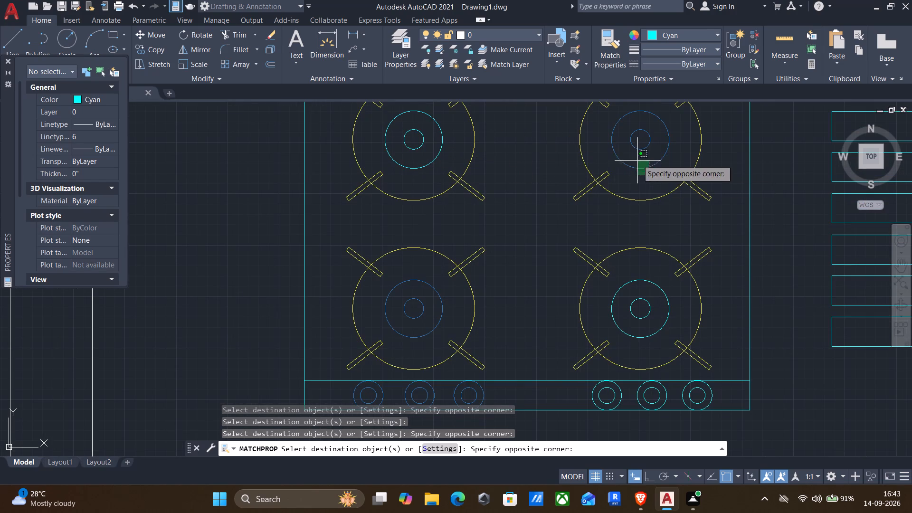
{"action": "left_click", "coordinate": [618, 138]}
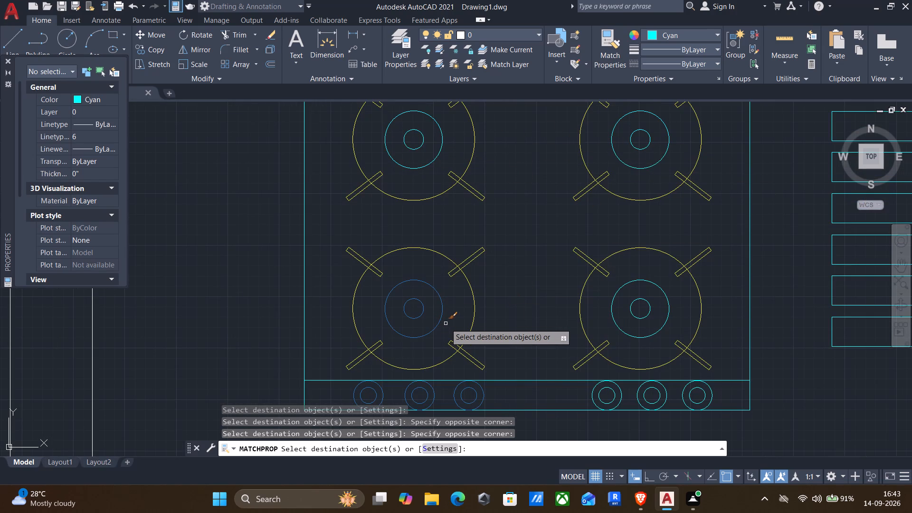
{"action": "left_click", "coordinate": [446, 323]}
{"action": "left_click", "coordinate": [410, 284]}
Apply the matched cyan properties to the three left-hand knobs on the stove's control strip.
{"action": "middle_click_drag", "start_coordinate": [444, 381], "coordinate": [478, 293]}
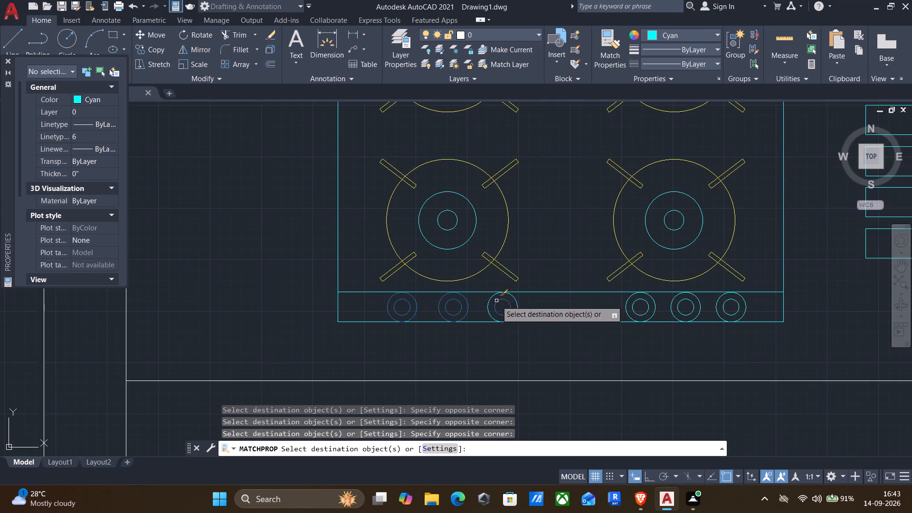
{"action": "scroll", "coordinate": [521, 324], "scroll_direction": "up", "scroll_amount": 2}
{"action": "left_click", "coordinate": [520, 294]}
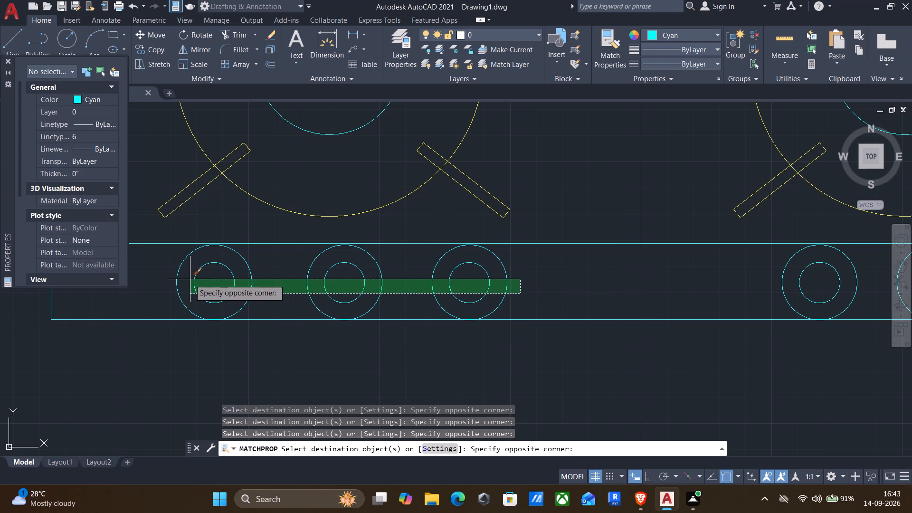
{"action": "left_click", "coordinate": [174, 278]}
Apply the matched cyan properties to the two long vertical lines inside the window between G.BED and VERANDAH.
{"action": "scroll", "coordinate": [349, 309], "scroll_direction": "down", "scroll_amount": 3}
{"action": "middle_click_drag", "start_coordinate": [393, 353], "coordinate": [412, 403]}
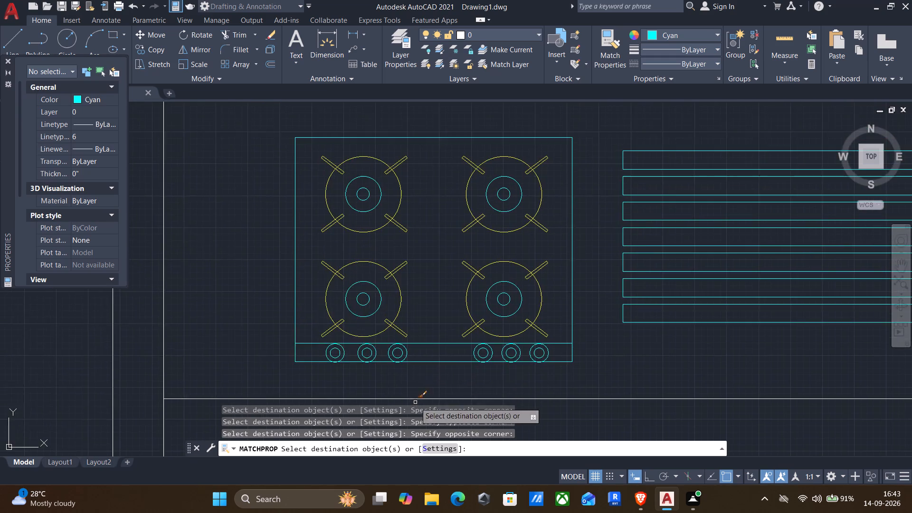
{"action": "scroll", "coordinate": [423, 384], "scroll_direction": "down", "scroll_amount": 2}
{"action": "middle_click_drag", "start_coordinate": [364, 250], "coordinate": [417, 375]}
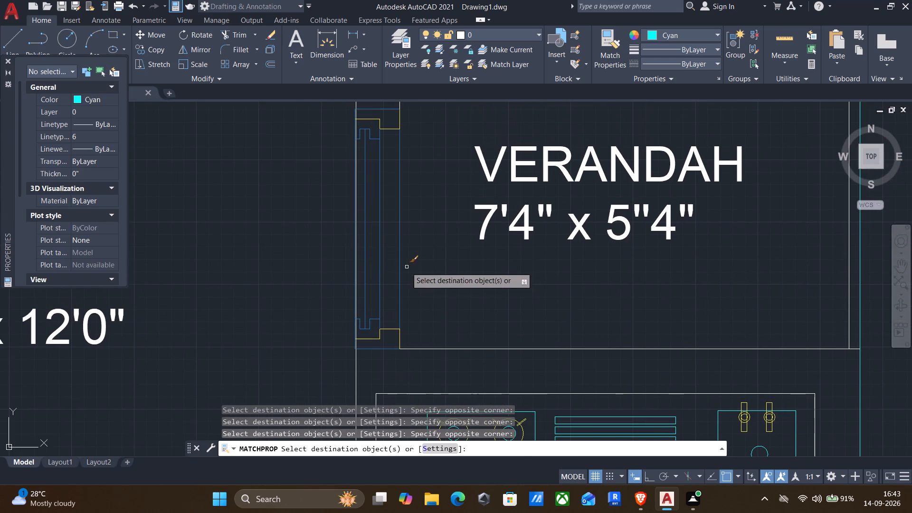
{"action": "left_click", "coordinate": [380, 255]}
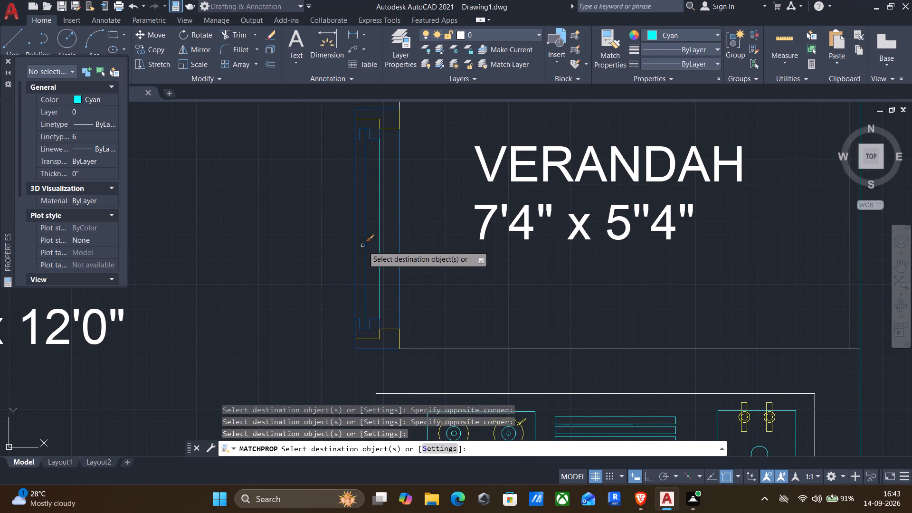
{"action": "left_click", "coordinate": [364, 245]}
Apply the matched cyan properties to the upper notch, jamb edge lines and outer outline of the window between G.BED and VERANDAH.
{"action": "scroll", "coordinate": [375, 139], "scroll_direction": "up", "scroll_amount": 1}
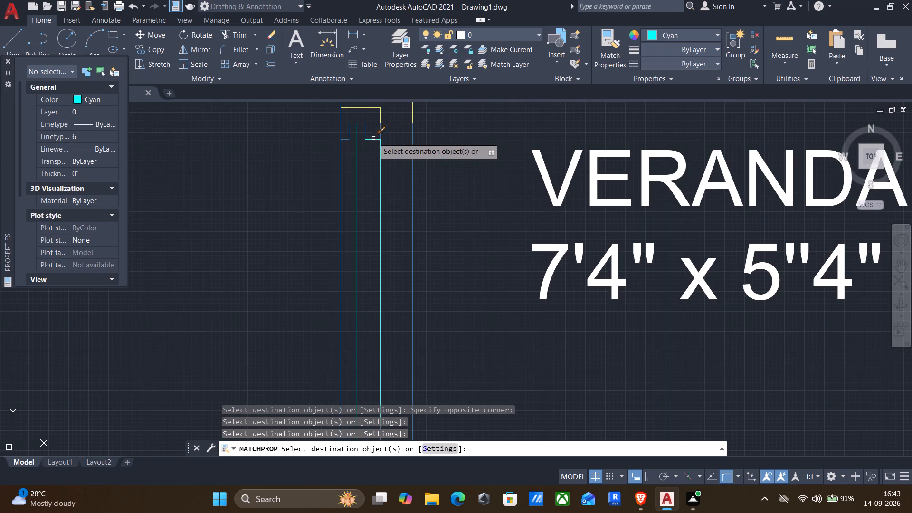
{"action": "middle_click", "coordinate": [339, 284]}
{"action": "scroll", "coordinate": [386, 260], "scroll_direction": "down", "scroll_amount": 2}
{"action": "middle_click", "coordinate": [394, 224]}
{"action": "middle_click_drag", "start_coordinate": [387, 229], "coordinate": [369, 300]}
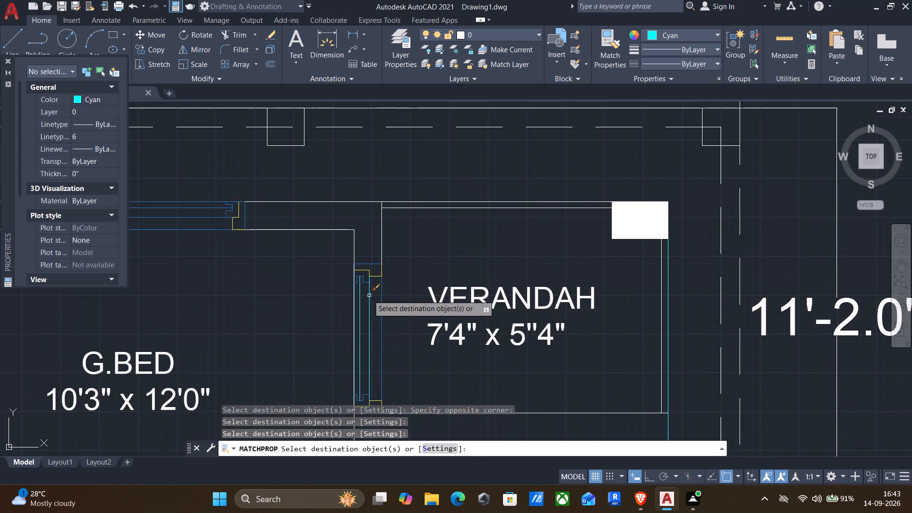
{"action": "scroll", "coordinate": [360, 293], "scroll_direction": "up", "scroll_amount": 3}
{"action": "scroll", "coordinate": [323, 280], "scroll_direction": "up", "scroll_amount": 2}
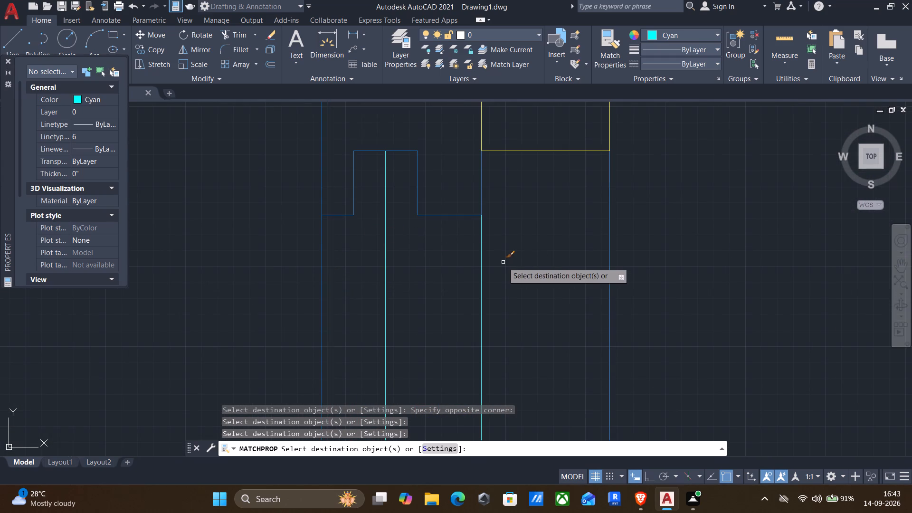
{"action": "left_click", "coordinate": [342, 126]}
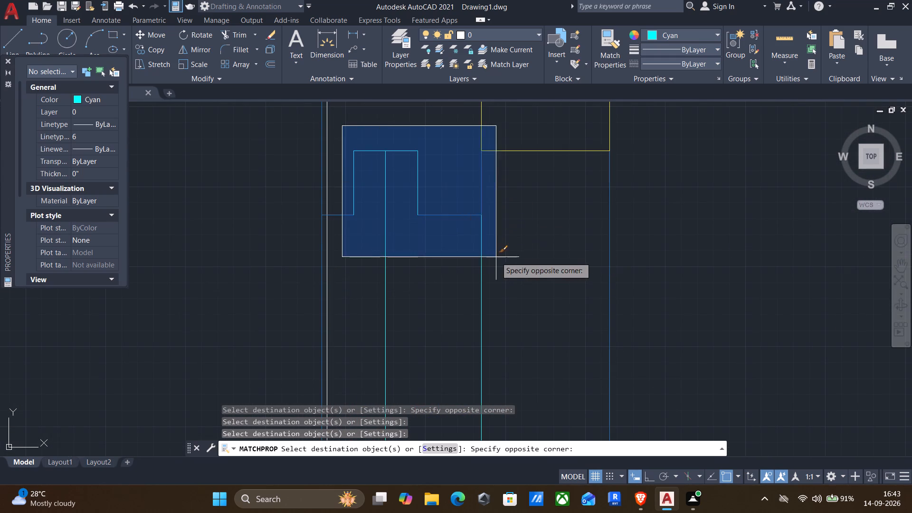
{"action": "left_click", "coordinate": [442, 271]}
{"action": "scroll", "coordinate": [439, 294], "scroll_direction": "down", "scroll_amount": 1}
{"action": "left_click", "coordinate": [441, 242]}
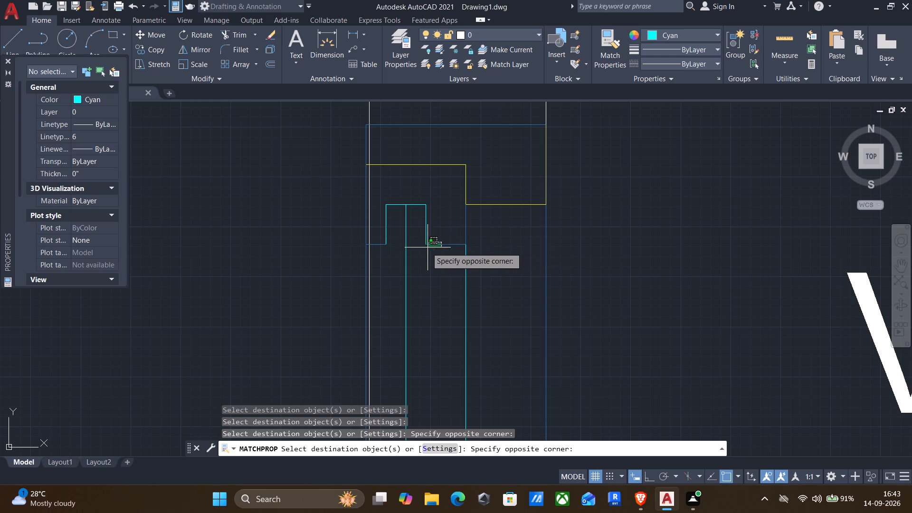
{"action": "left_click", "coordinate": [421, 299]}
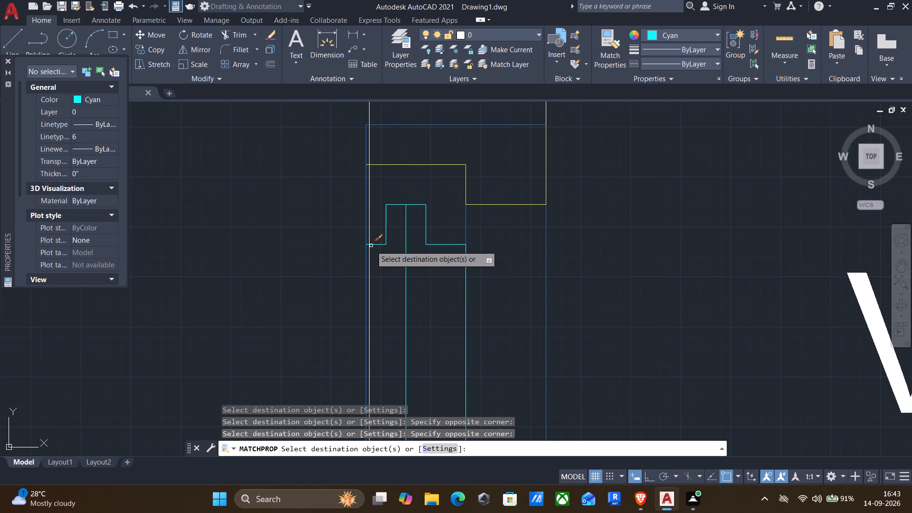
{"action": "left_click", "coordinate": [372, 244]}
{"action": "left_click", "coordinate": [466, 220]}
{"action": "scroll", "coordinate": [482, 270], "scroll_direction": "down", "scroll_amount": 2}
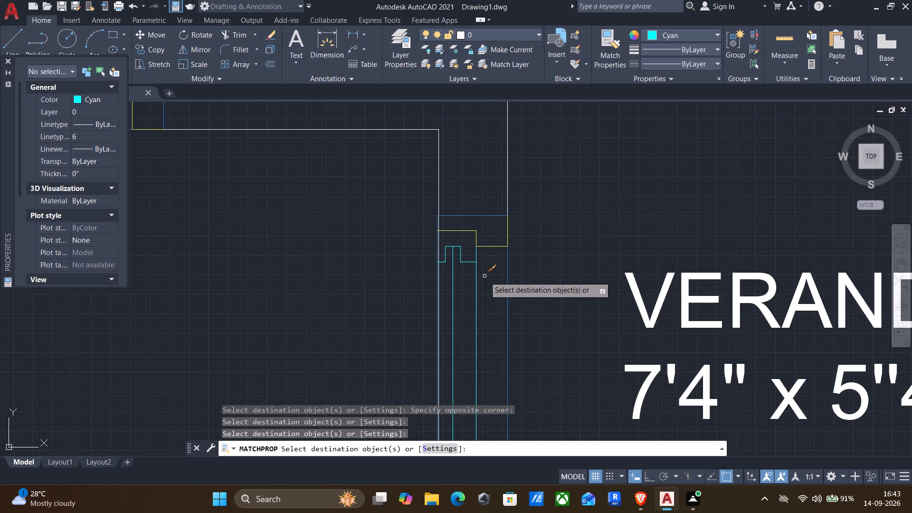
{"action": "left_click", "coordinate": [506, 319]}
Apply the matched cyan properties to the lower notch and the G.BED-side edge line of the window between G.BED and VERANDAH.
{"action": "scroll", "coordinate": [509, 313], "scroll_direction": "down", "scroll_amount": 2}
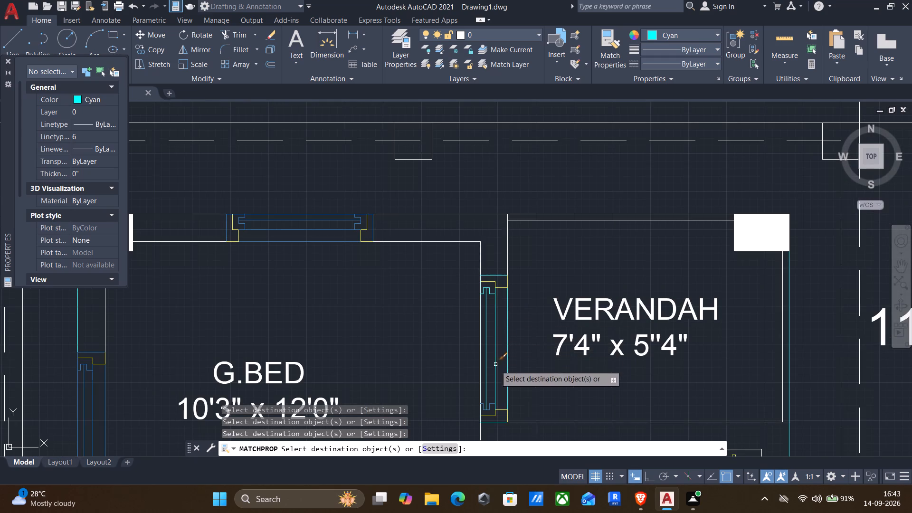
{"action": "scroll", "coordinate": [487, 427], "scroll_direction": "up", "scroll_amount": 5}
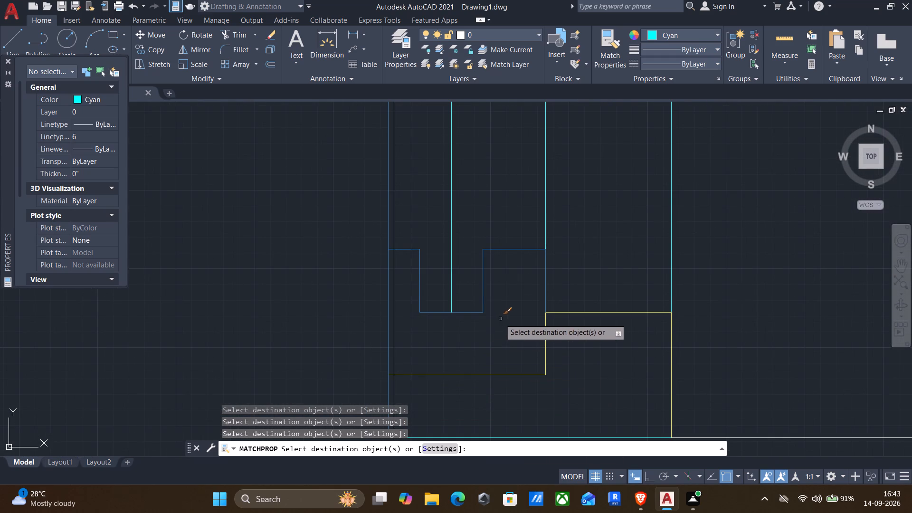
{"action": "left_click", "coordinate": [504, 320]}
{"action": "left_click", "coordinate": [411, 217]}
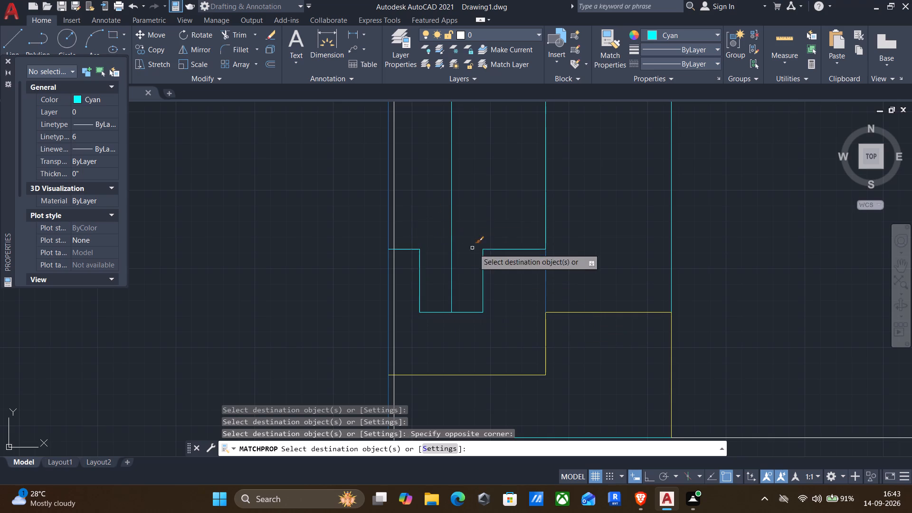
{"action": "scroll", "coordinate": [381, 327], "scroll_direction": "down", "scroll_amount": 1}
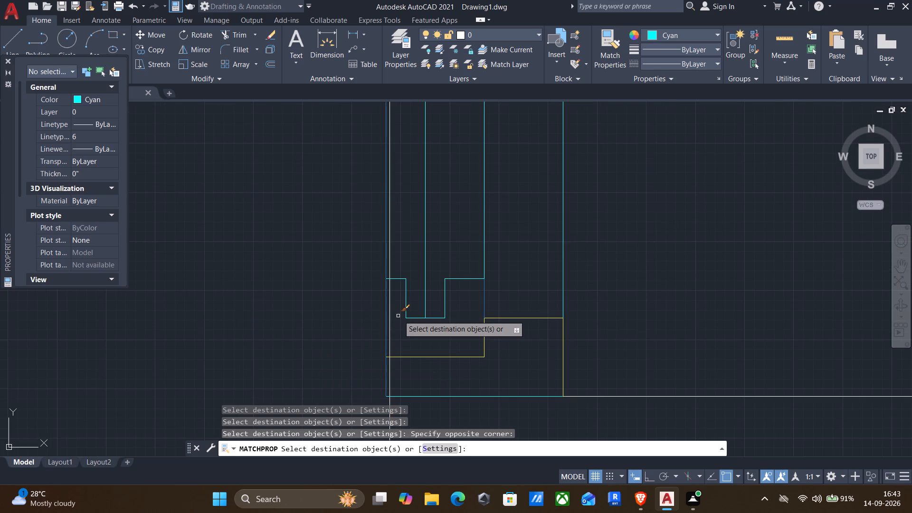
{"action": "left_click", "coordinate": [387, 317]}
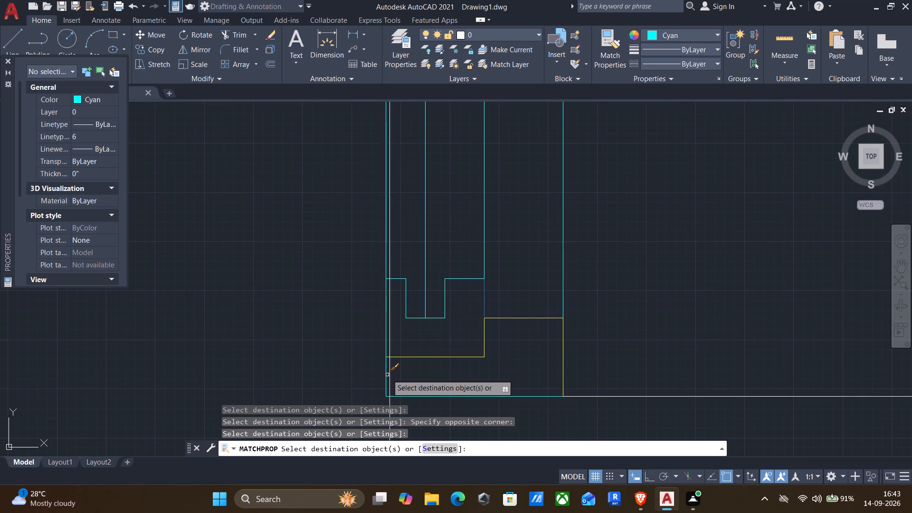
{"action": "left_click", "coordinate": [387, 374]}
Apply the matched cyan properties to the outer outline and the long inner horizontal lines of the window in G.BED's top wall.
{"action": "scroll", "coordinate": [392, 369], "scroll_direction": "down", "scroll_amount": 2}
{"action": "scroll", "coordinate": [422, 294], "scroll_direction": "down", "scroll_amount": 2}
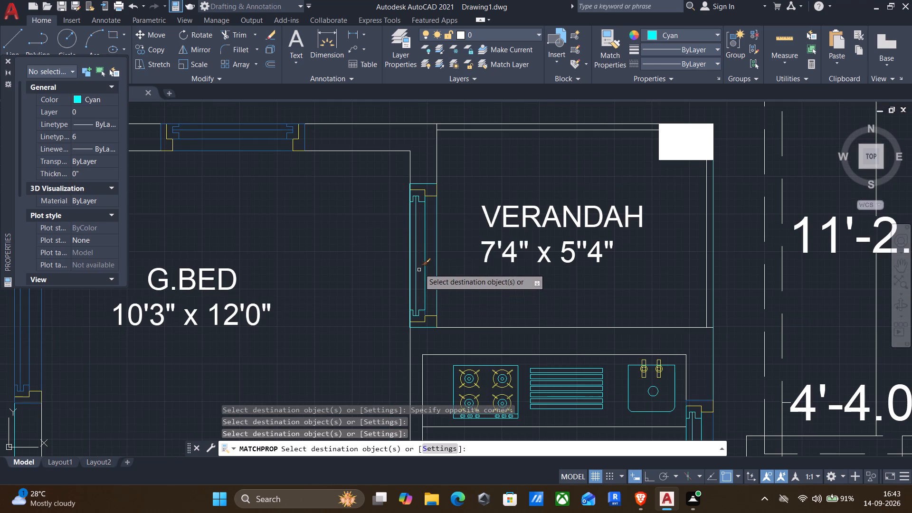
{"action": "middle_click_drag", "start_coordinate": [348, 227], "coordinate": [431, 247]}
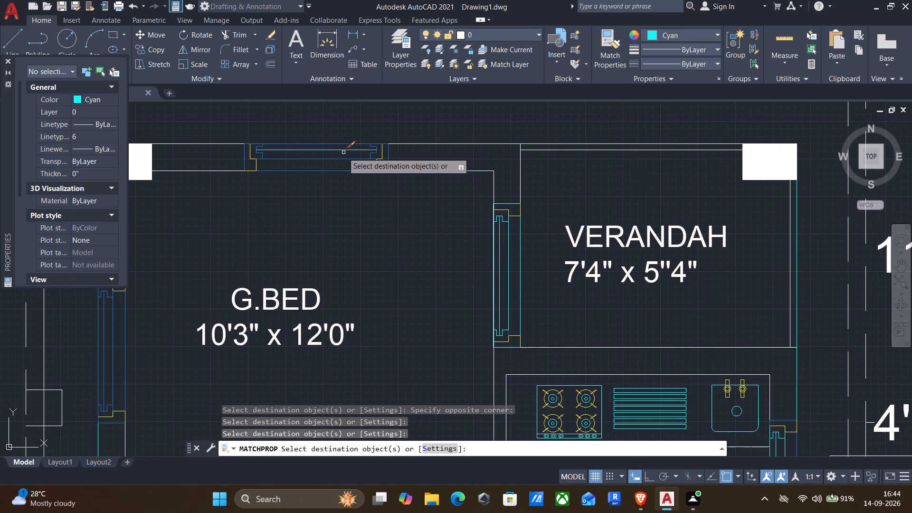
{"action": "scroll", "coordinate": [338, 157], "scroll_direction": "up", "scroll_amount": 2}
{"action": "left_click", "coordinate": [362, 193]}
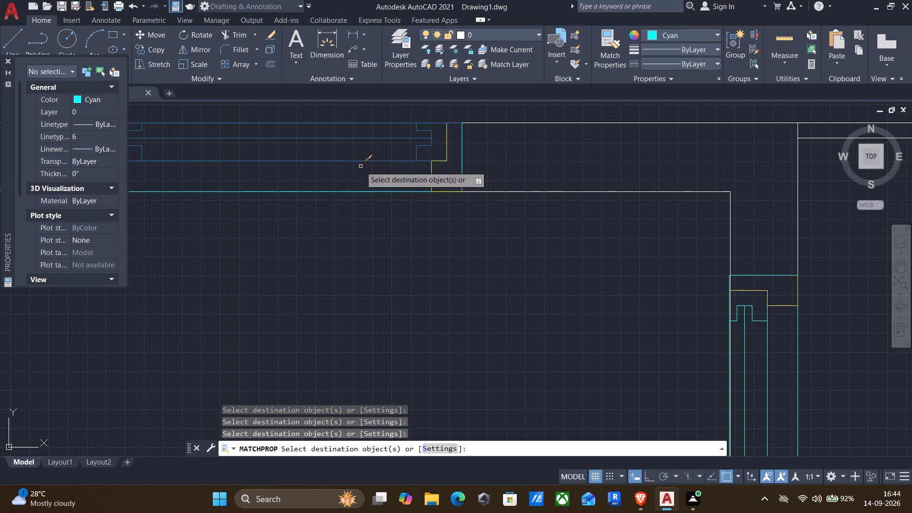
{"action": "left_click", "coordinate": [357, 159]}
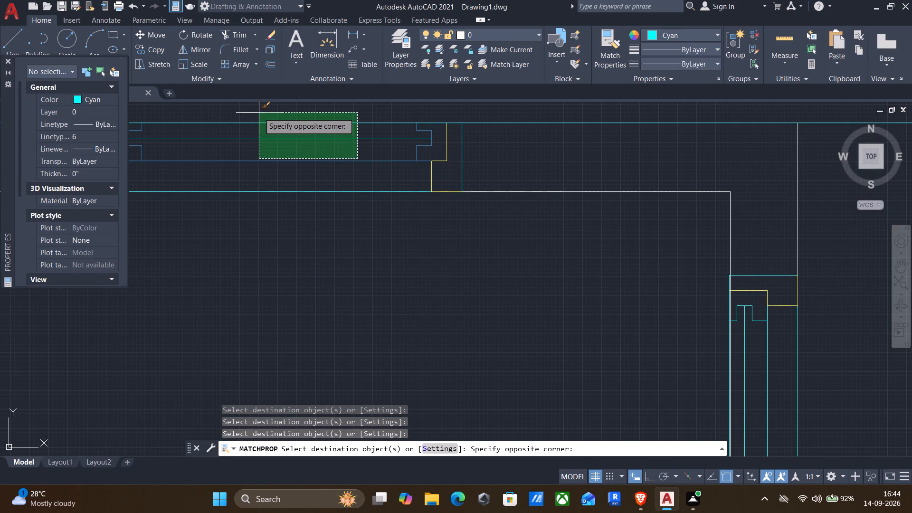
{"action": "left_click", "coordinate": [256, 130]}
{"action": "left_click", "coordinate": [268, 158]}
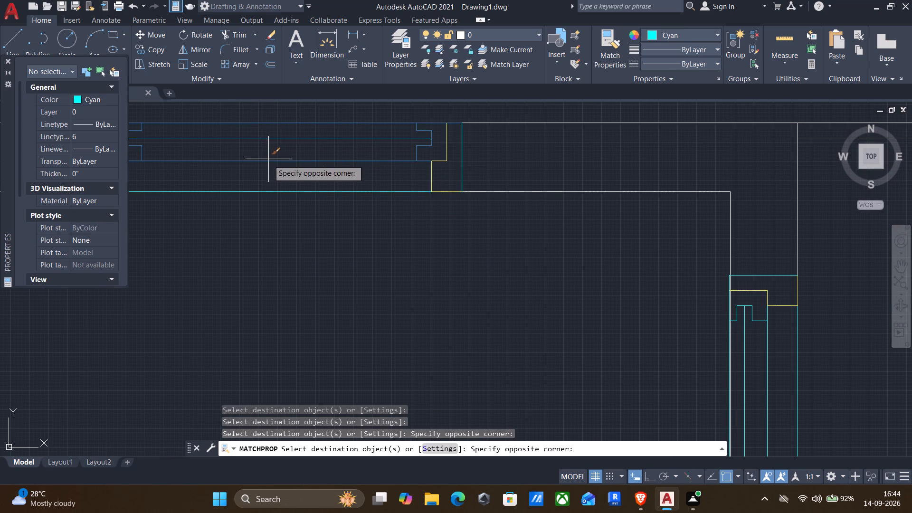
{"action": "left_click", "coordinate": [268, 165]}
Apply the matched cyan properties to the notch lines at the right end of the window in G.BED's top wall.
{"action": "scroll", "coordinate": [422, 142], "scroll_direction": "up", "scroll_amount": 1}
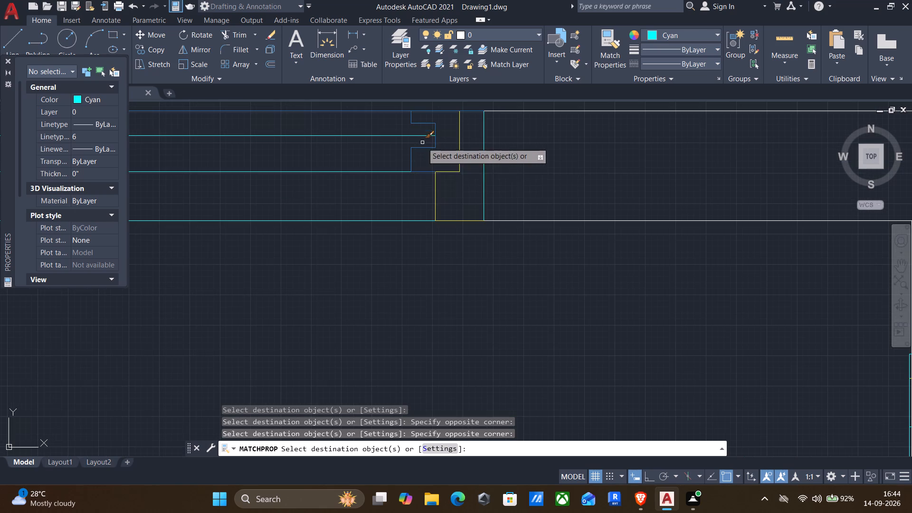
{"action": "left_click", "coordinate": [423, 182]}
{"action": "left_click", "coordinate": [367, 117]}
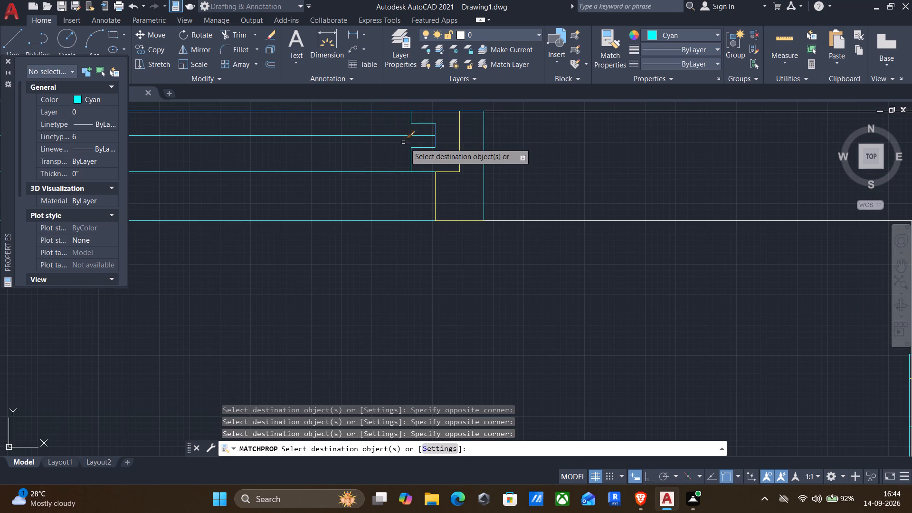
{"action": "left_click", "coordinate": [440, 158]}
{"action": "left_click", "coordinate": [412, 125]}
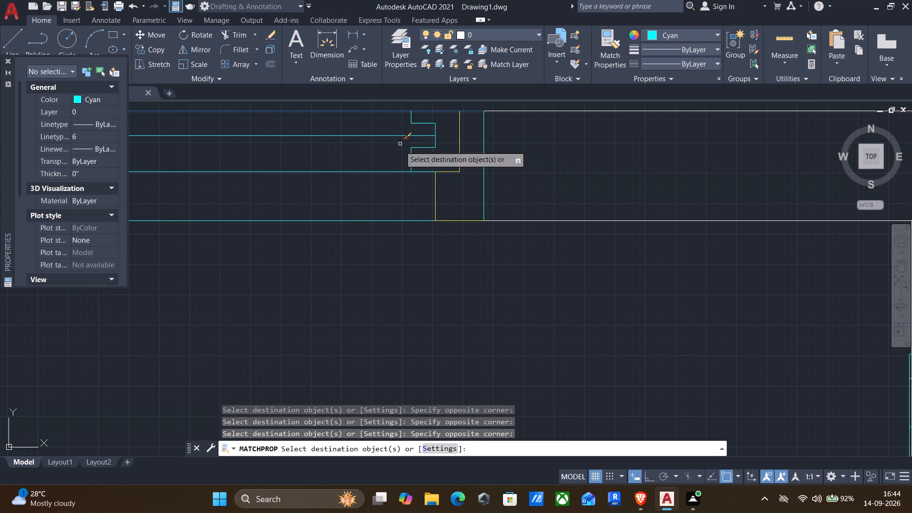
Apply the matched cyan properties to the notch lines at the left end of the window in G.BED's top wall.
{"action": "middle_click_drag", "start_coordinate": [370, 273], "coordinate": [404, 281]}
{"action": "middle_click_drag", "start_coordinate": [457, 282], "coordinate": [648, 293]}
{"action": "middle_click_drag", "start_coordinate": [655, 294], "coordinate": [794, 303]}
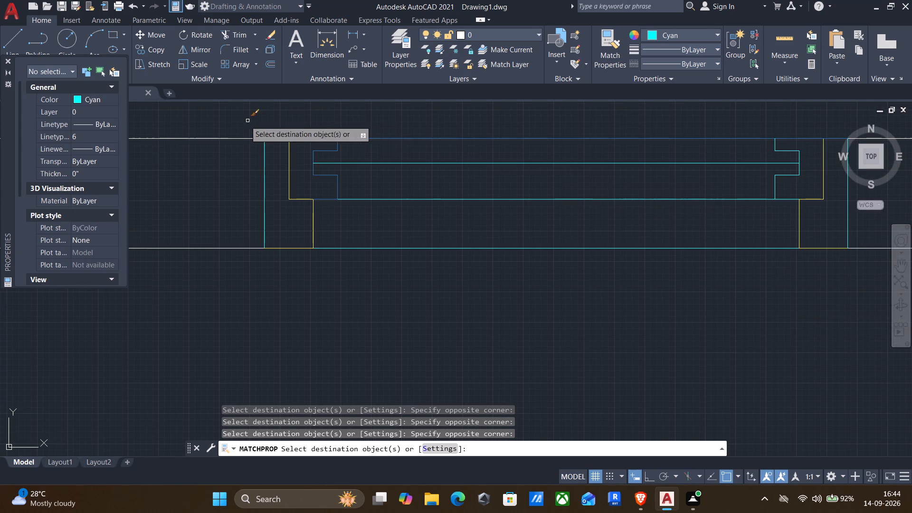
{"action": "scroll", "coordinate": [303, 145], "scroll_direction": "up", "scroll_amount": 3}
{"action": "left_click", "coordinate": [302, 146]}
{"action": "scroll", "coordinate": [435, 274], "scroll_direction": "down", "scroll_amount": 2}
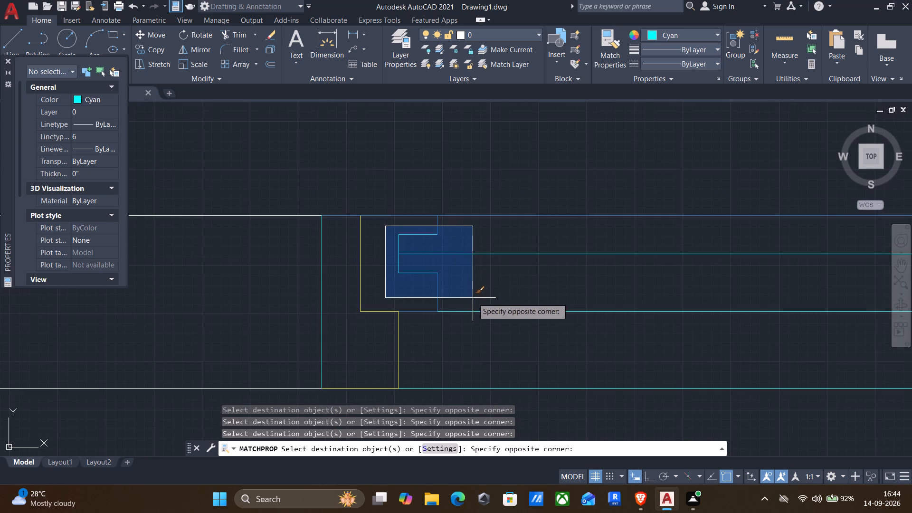
{"action": "left_click", "coordinate": [475, 299]}
{"action": "left_click", "coordinate": [469, 330]}
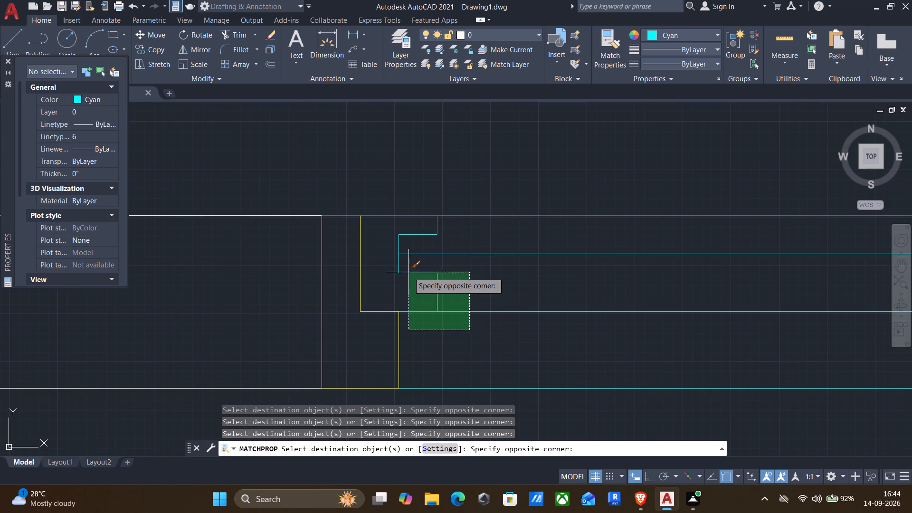
{"action": "left_click", "coordinate": [414, 270]}
{"action": "left_click", "coordinate": [438, 225]}
Apply the matched cyan properties to the upper notch, long vertical lines and outer outline of the window in G.BED's left wall.
{"action": "scroll", "coordinate": [431, 246], "scroll_direction": "down", "scroll_amount": 2}
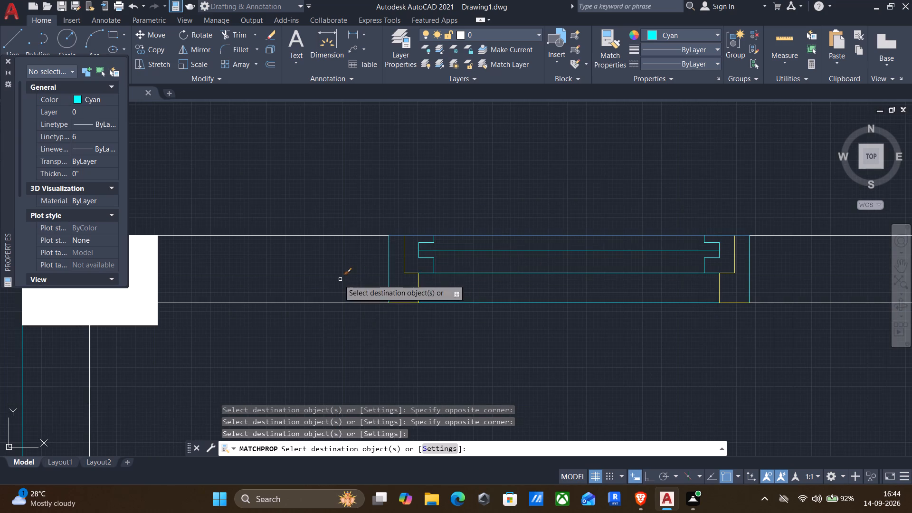
{"action": "middle_click_drag", "start_coordinate": [313, 328], "coordinate": [384, 318]}
{"action": "middle_click_drag", "start_coordinate": [441, 307], "coordinate": [570, 289]}
{"action": "scroll", "coordinate": [557, 288], "scroll_direction": "down", "scroll_amount": 2}
{"action": "middle_click_drag", "start_coordinate": [527, 336], "coordinate": [637, 126]}
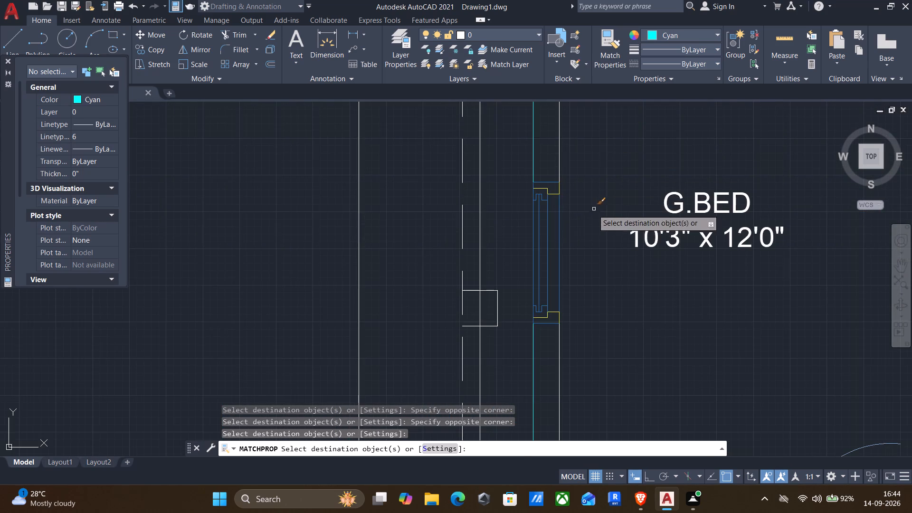
{"action": "scroll", "coordinate": [530, 210], "scroll_direction": "up", "scroll_amount": 2}
{"action": "left_click", "coordinate": [534, 166]}
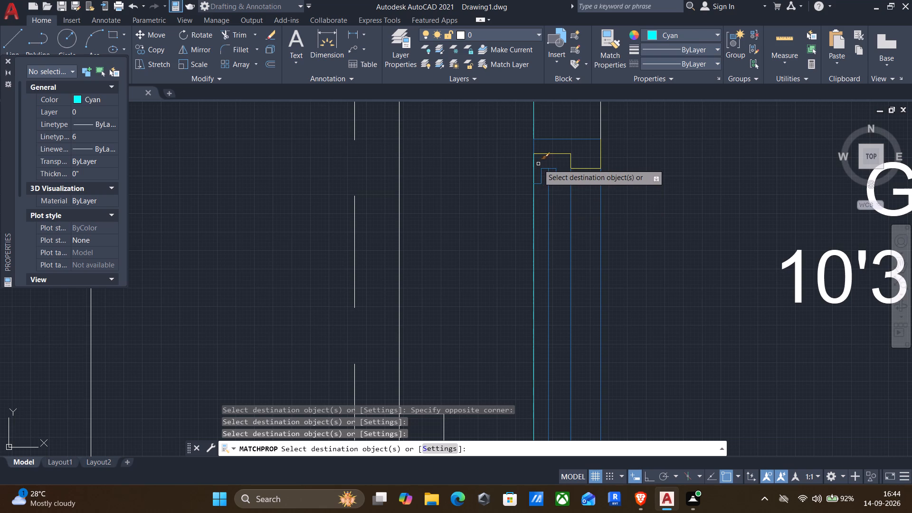
{"action": "left_click", "coordinate": [540, 161]}
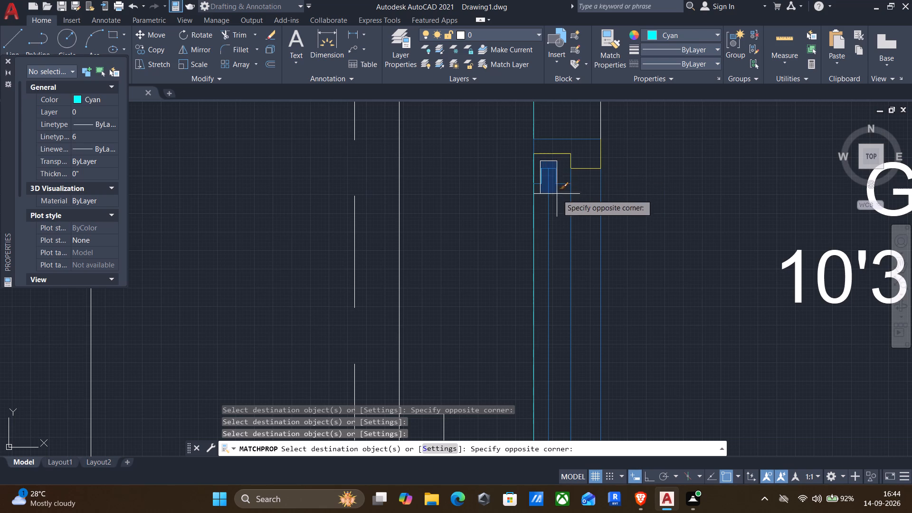
{"action": "left_click", "coordinate": [563, 202]}
{"action": "left_click", "coordinate": [577, 207]}
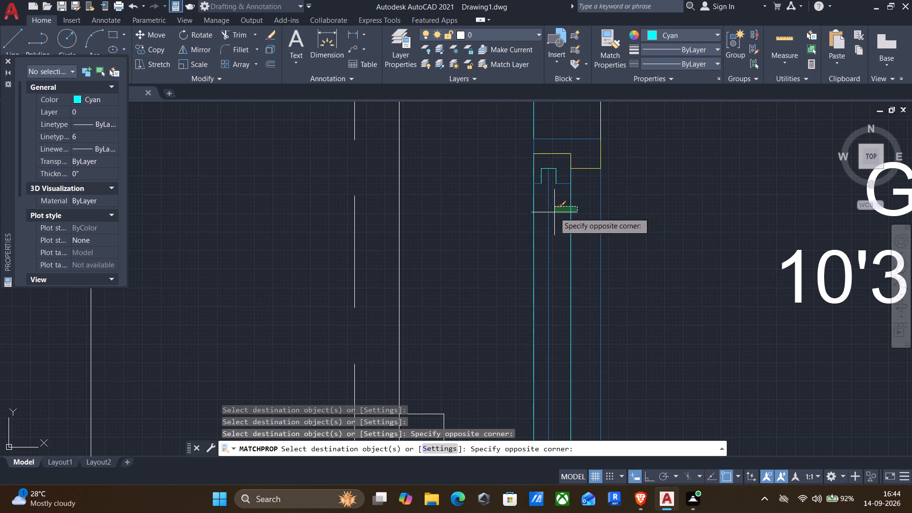
{"action": "left_click", "coordinate": [541, 218]}
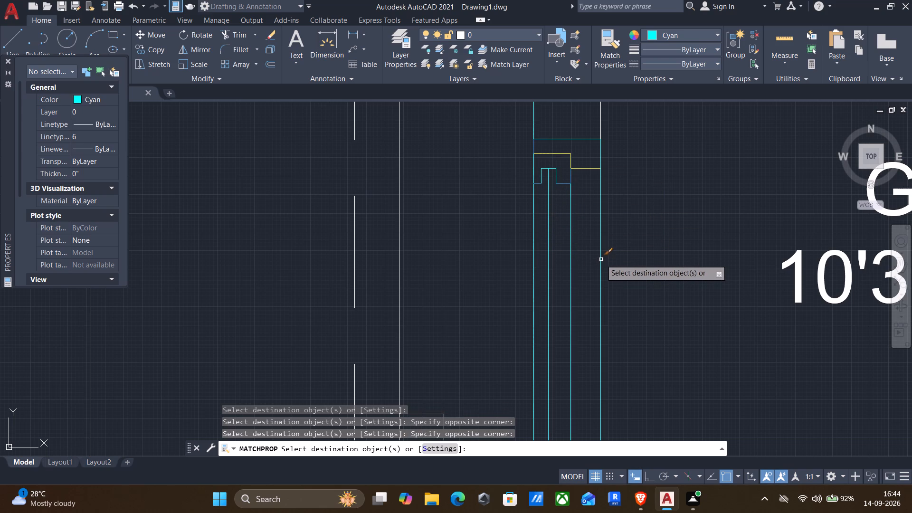
{"action": "left_click", "coordinate": [602, 259]}
Apply the matched cyan properties to the lower notch lines of the window in G.BED's left wall.
{"action": "scroll", "coordinate": [591, 270], "scroll_direction": "down", "scroll_amount": 1}
{"action": "scroll", "coordinate": [576, 400], "scroll_direction": "up", "scroll_amount": 3}
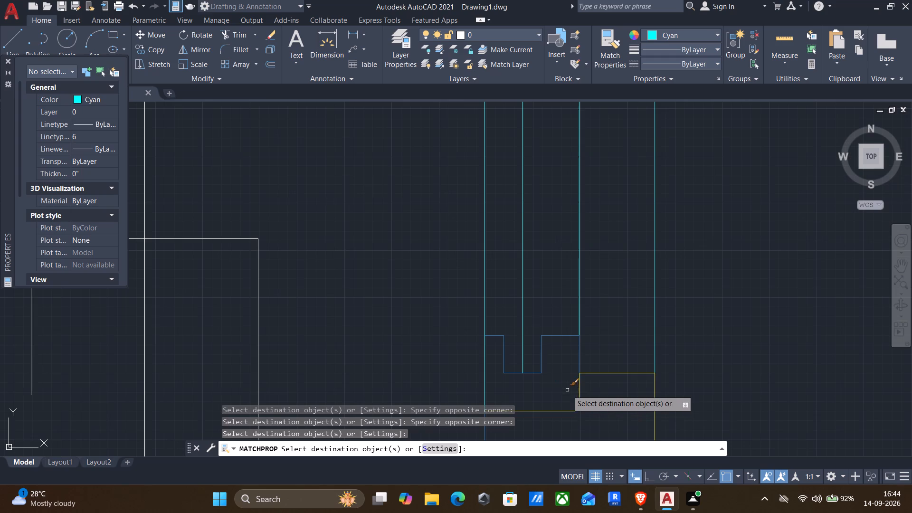
{"action": "left_click", "coordinate": [579, 355]}
{"action": "left_click", "coordinate": [559, 371]}
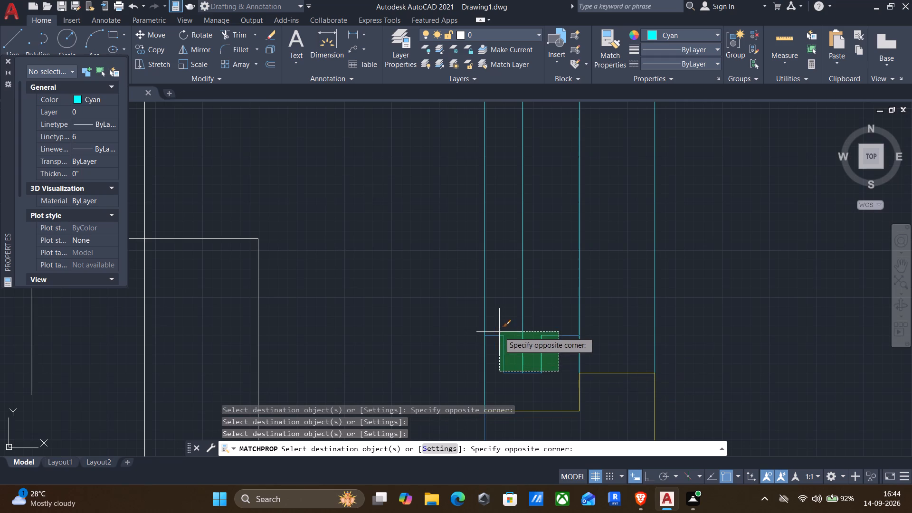
{"action": "left_click_drag", "start_coordinate": [496, 319], "coordinate": [484, 307]}
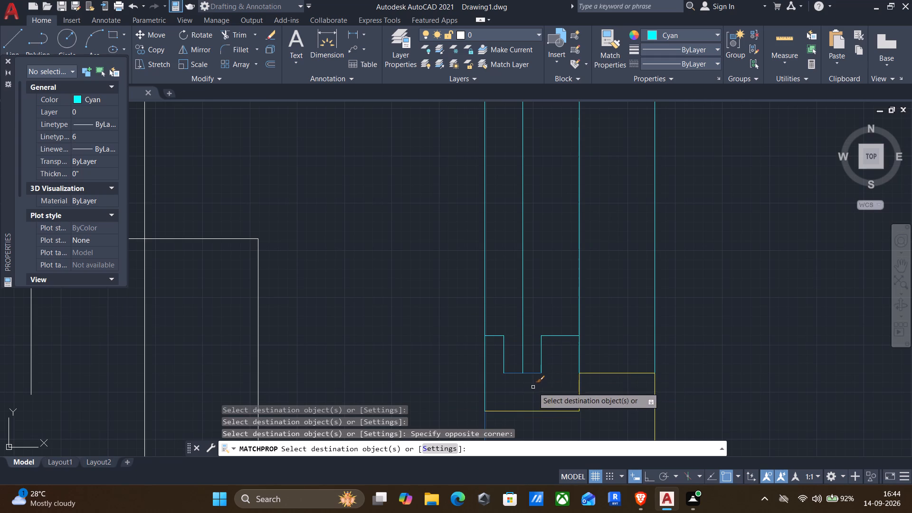
{"action": "left_click", "coordinate": [527, 369]}
{"action": "left_click", "coordinate": [509, 389]}
Apply the matched cyan properties to the long vertical lines and outline of the window beside the staircase.
{"action": "scroll", "coordinate": [532, 348], "scroll_direction": "down", "scroll_amount": 2}
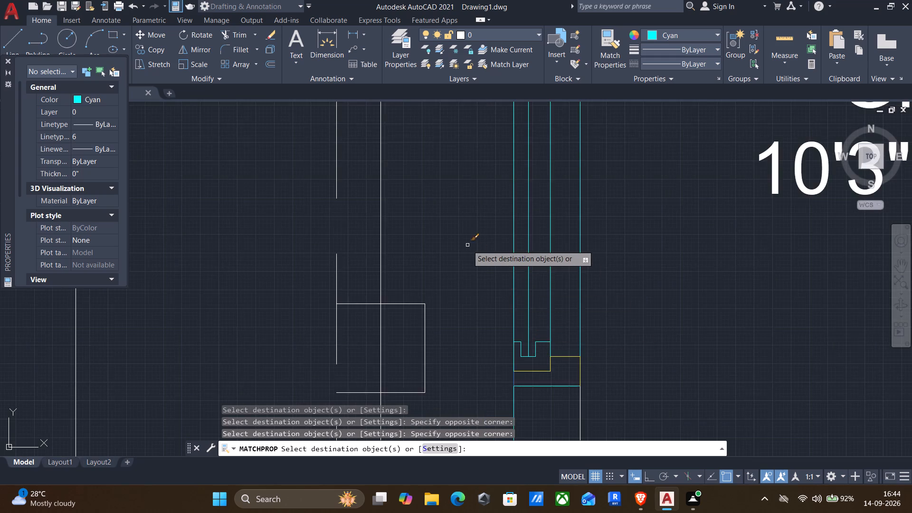
{"action": "scroll", "coordinate": [467, 245], "scroll_direction": "down", "scroll_amount": 2}
{"action": "middle_click", "coordinate": [465, 290]}
{"action": "scroll", "coordinate": [465, 290], "scroll_direction": "down", "scroll_amount": 4}
{"action": "scroll", "coordinate": [478, 337], "scroll_direction": "up", "scroll_amount": 4}
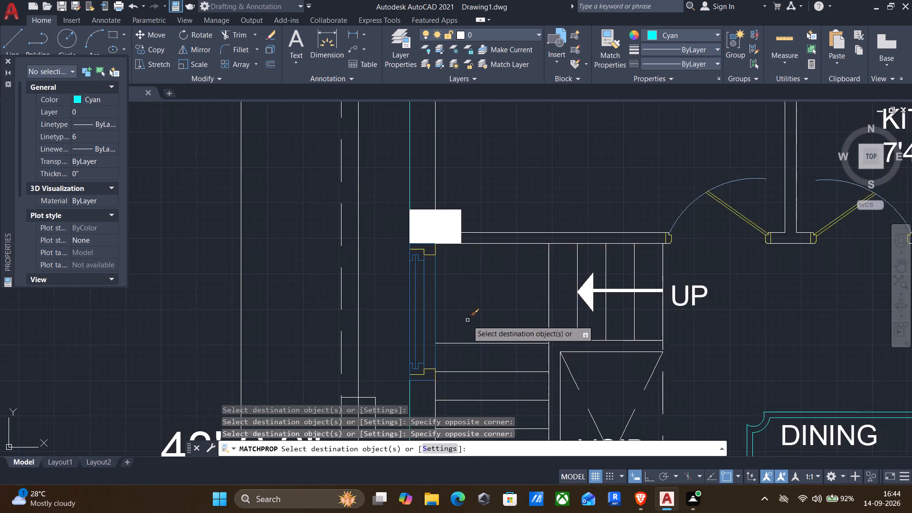
{"action": "scroll", "coordinate": [455, 320], "scroll_direction": "up", "scroll_amount": 3}
{"action": "left_click_drag", "start_coordinate": [396, 332], "coordinate": [392, 322]}
{"action": "left_click", "coordinate": [230, 253]}
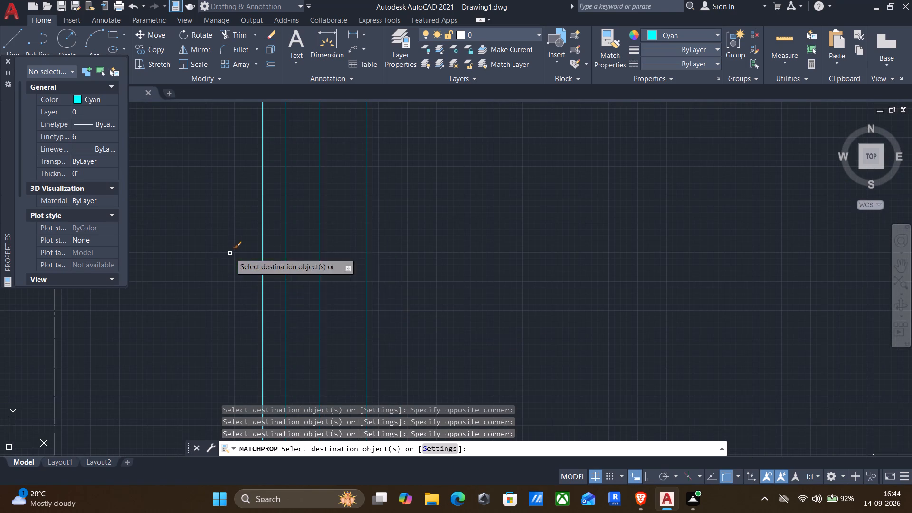
Apply the matched cyan properties to the lower notch lines of the upper window beside the staircase.
{"action": "scroll", "coordinate": [256, 266], "scroll_direction": "down", "scroll_amount": 3}
{"action": "middle_click_drag", "start_coordinate": [343, 281], "coordinate": [620, 209]}
{"action": "scroll", "coordinate": [525, 260], "scroll_direction": "up", "scroll_amount": 3}
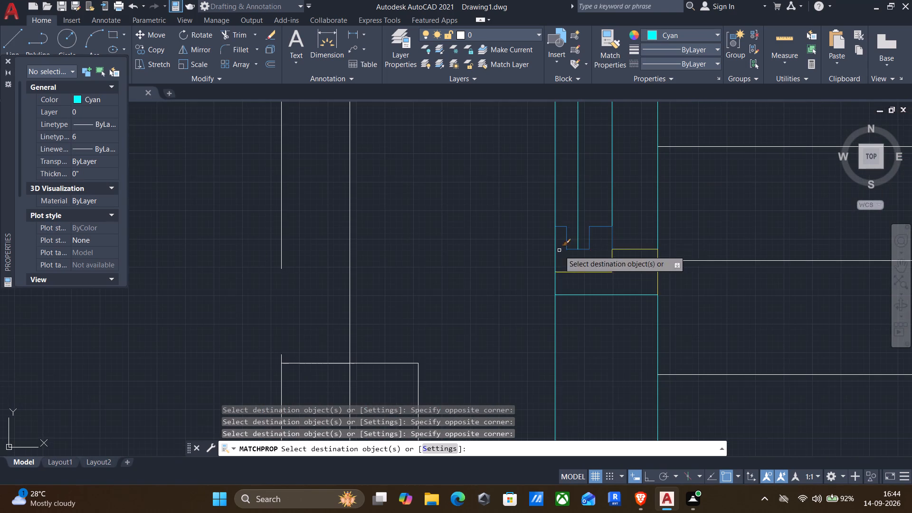
{"action": "left_click", "coordinate": [595, 258]}
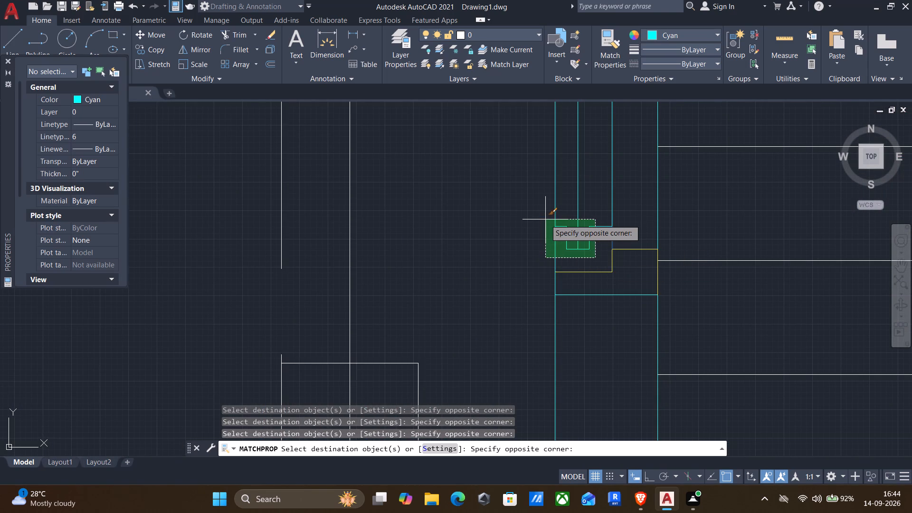
{"action": "left_click", "coordinate": [560, 220]}
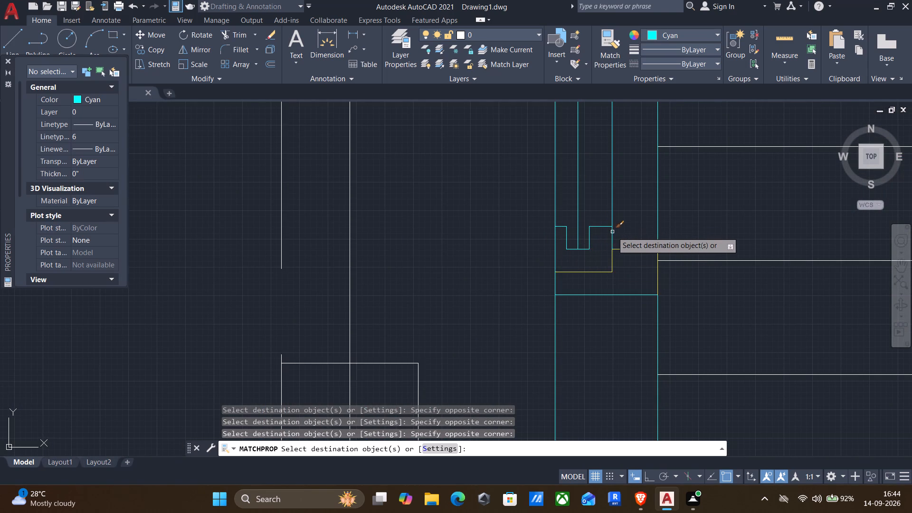
{"action": "left_click", "coordinate": [614, 232]}
{"action": "left_click", "coordinate": [581, 239]}
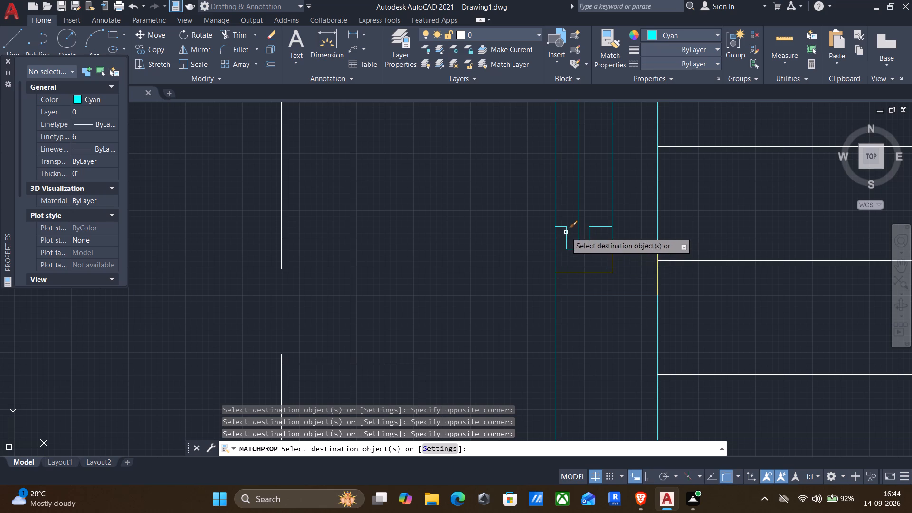
Apply the matched cyan properties to the upper notch lines of the same window beside the staircase.
{"action": "scroll", "coordinate": [564, 232], "scroll_direction": "down", "scroll_amount": 3}
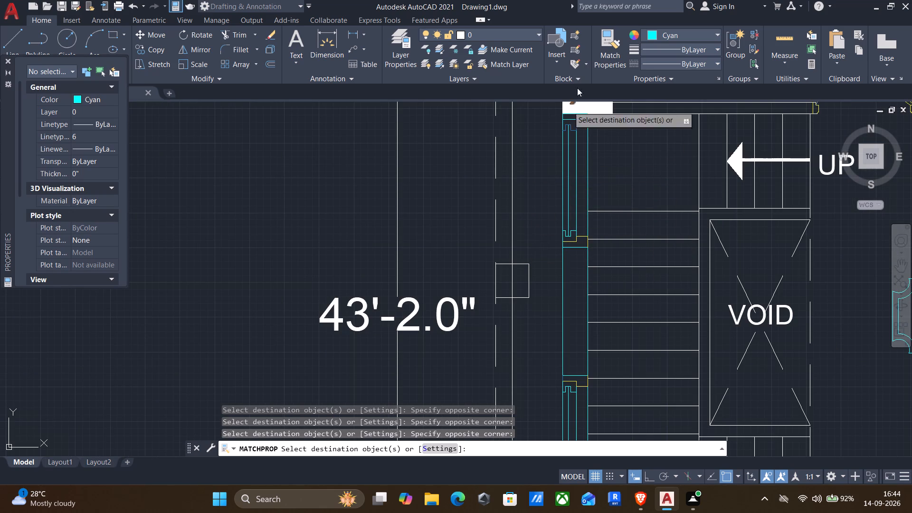
{"action": "scroll", "coordinate": [570, 128], "scroll_direction": "up", "scroll_amount": 1}
{"action": "middle_click_drag", "start_coordinate": [574, 152], "coordinate": [565, 185]}
{"action": "middle_click_drag", "start_coordinate": [563, 201], "coordinate": [563, 209]}
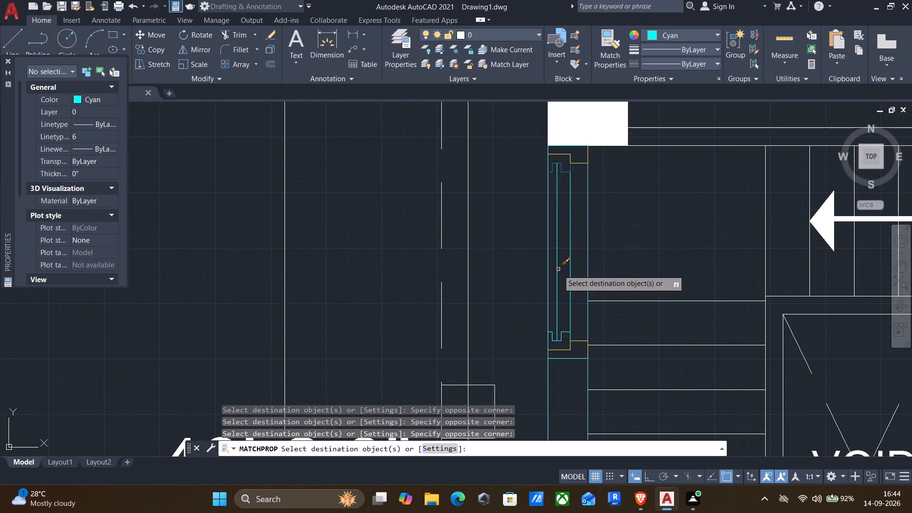
{"action": "scroll", "coordinate": [545, 147], "scroll_direction": "up", "scroll_amount": 3}
{"action": "scroll", "coordinate": [591, 211], "scroll_direction": "up", "scroll_amount": 2}
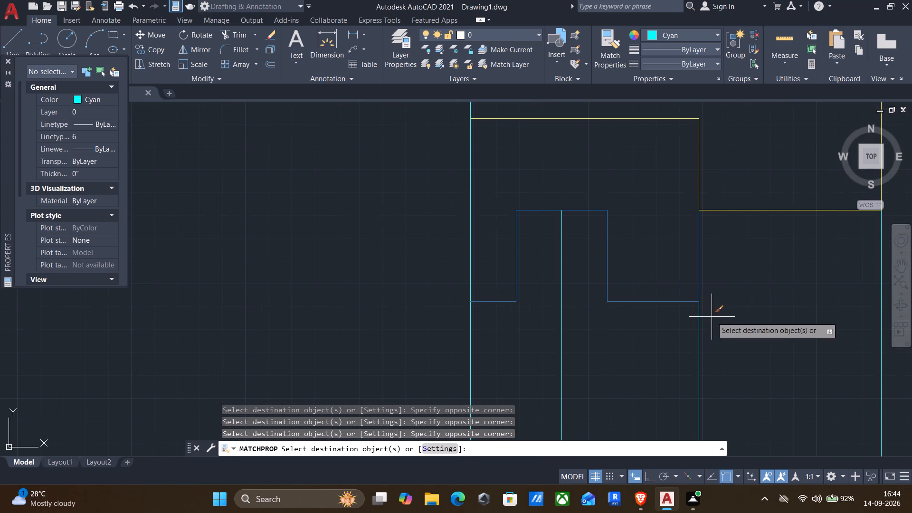
{"action": "left_click", "coordinate": [712, 317]}
{"action": "left_click_drag", "start_coordinate": [502, 204], "coordinate": [512, 224]}
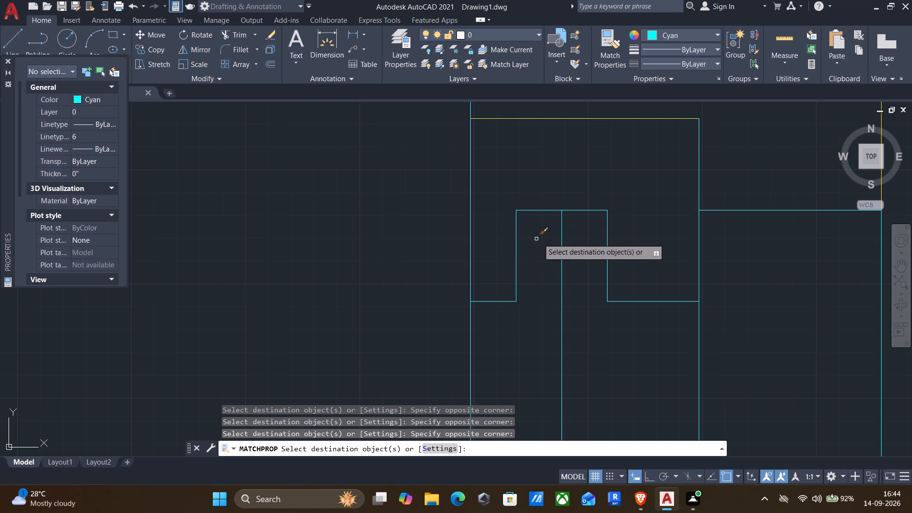
Set the current object colour to ByLayer and end the cyan property matching.
{"action": "scroll", "coordinate": [557, 235], "scroll_direction": "down", "scroll_amount": 2}
{"action": "scroll", "coordinate": [591, 254], "scroll_direction": "down", "scroll_amount": 7}
{"action": "middle_click_drag", "start_coordinate": [686, 230], "coordinate": [629, 239]}
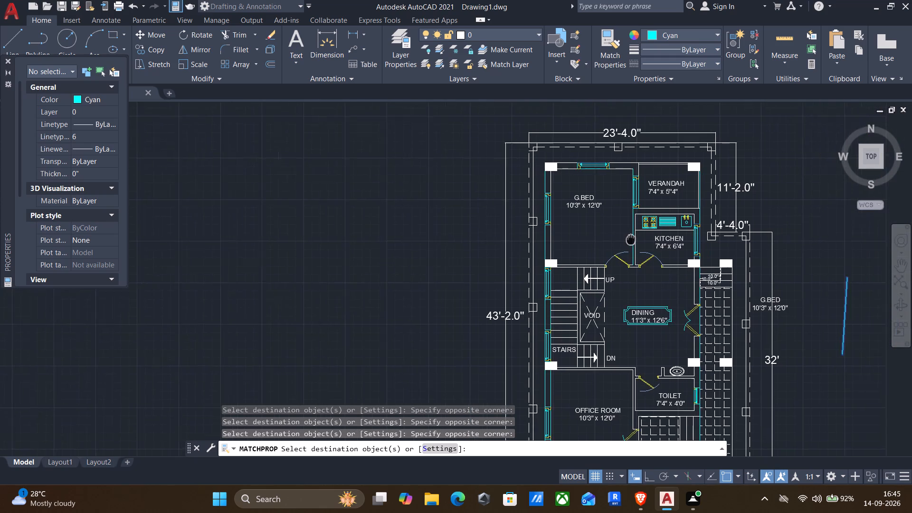
{"action": "middle_click_drag", "start_coordinate": [629, 239], "coordinate": [473, 160]}
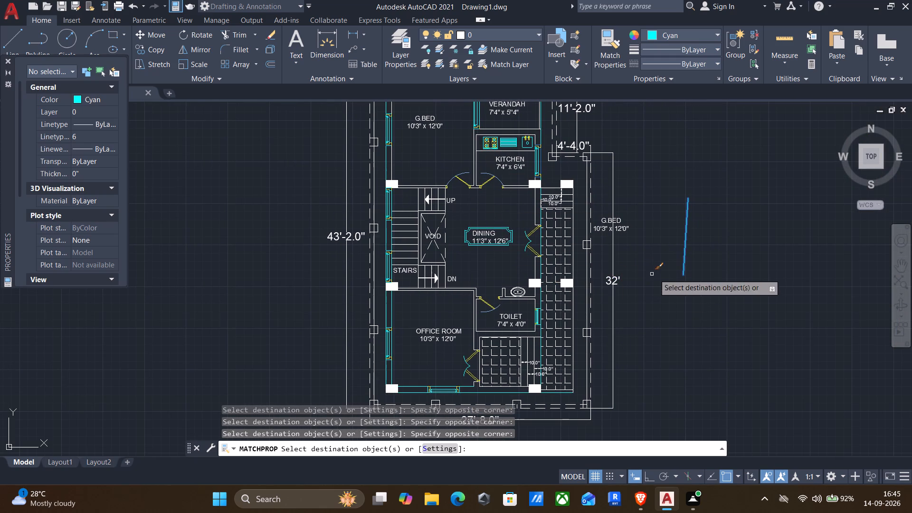
{"action": "left_click", "coordinate": [692, 333]}
{"action": "key", "text": "Return"}
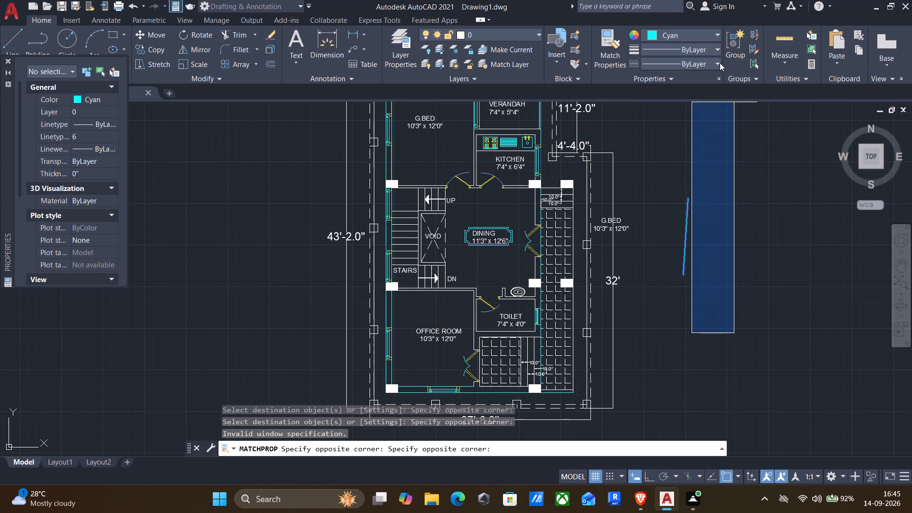
{"action": "left_click", "coordinate": [717, 269]}
{"action": "left_click", "coordinate": [675, 34]}
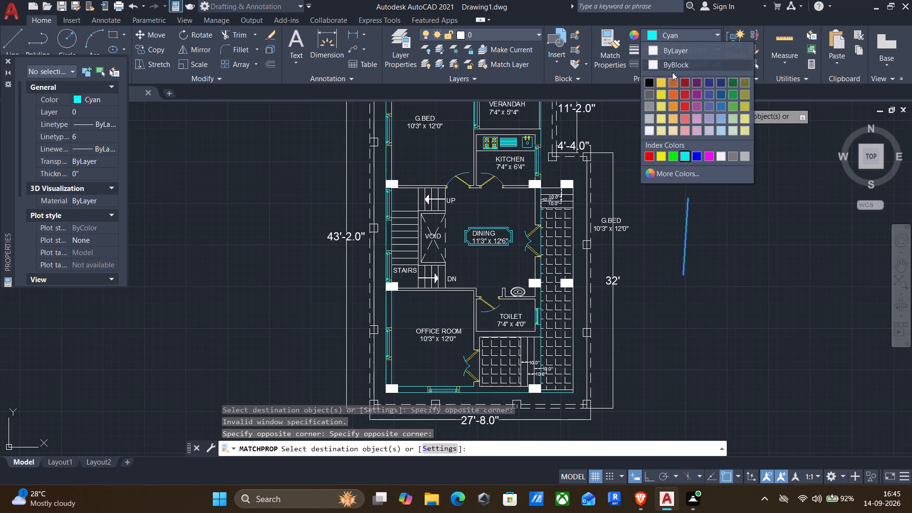
{"action": "left_click", "coordinate": [671, 49]}
{"action": "key", "text": "l"}
{"action": "key", "text": "Return"}
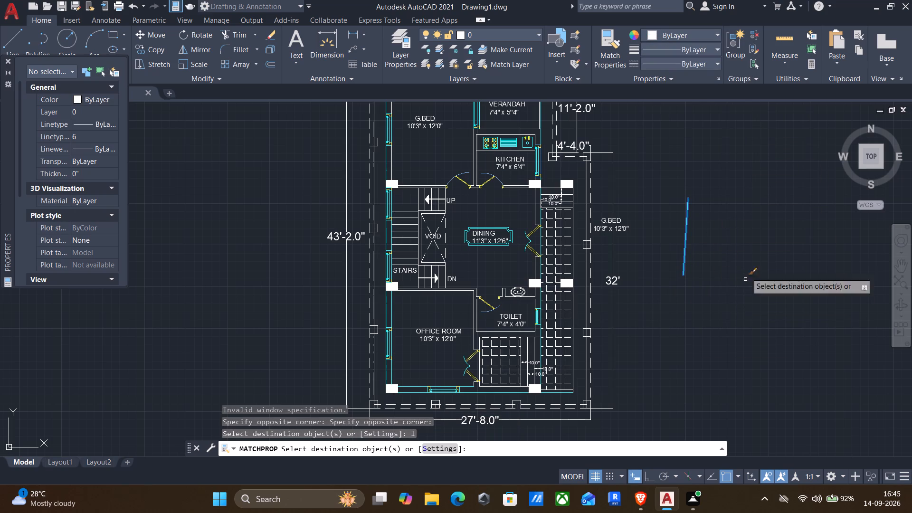
{"action": "left_click", "coordinate": [756, 234]}
{"action": "left_click", "coordinate": [743, 313]}
{"action": "key", "text": "l"}
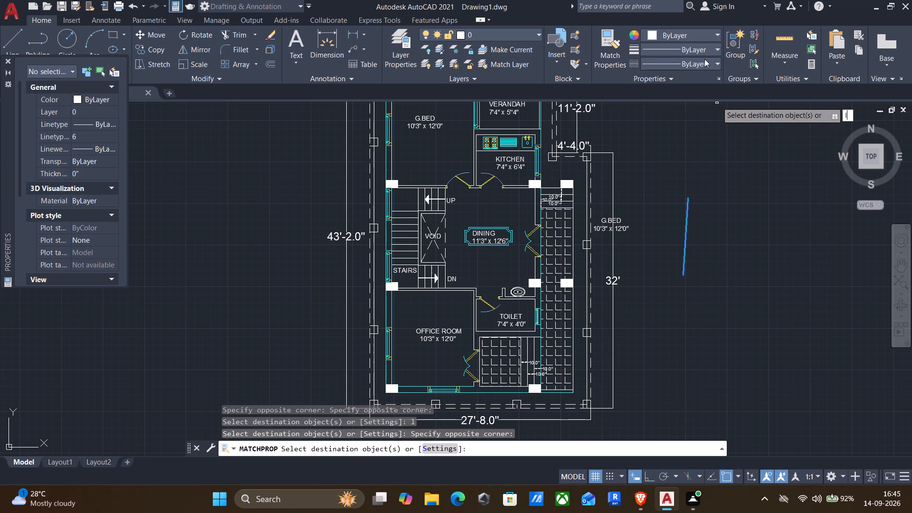
{"action": "key", "text": "Return"}
{"action": "key", "text": "Return"}
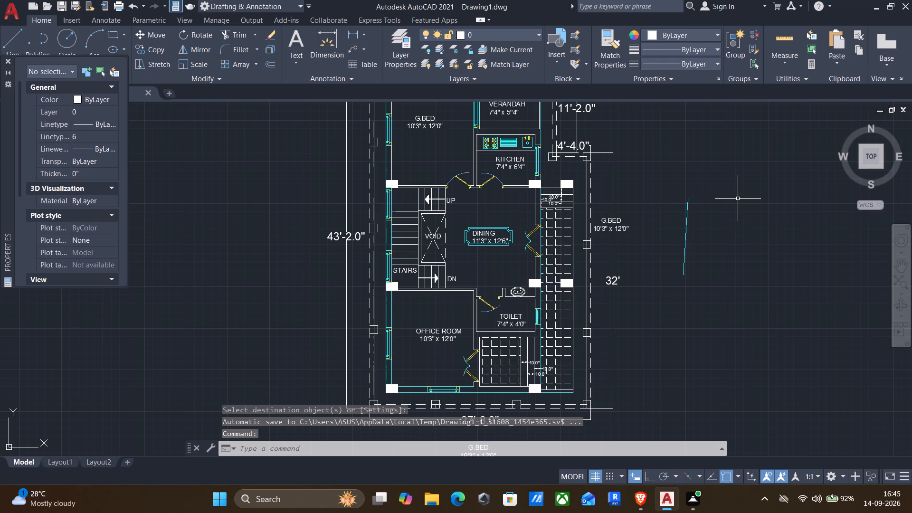
Draw a sloping ByLayer reference line in the empty area beside the existing cyan sample line.
{"action": "key", "text": "l"}
{"action": "key", "text": "Return"}
{"action": "left_click_drag", "start_coordinate": [738, 199], "coordinate": [737, 223]}
{"action": "left_click", "coordinate": [726, 302]}
{"action": "key", "text": "Return"}
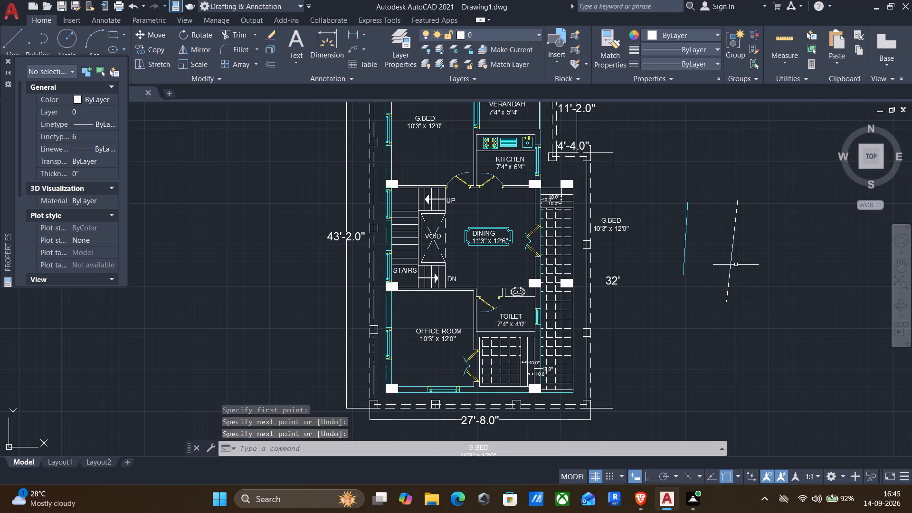
Match the new ByLayer line's properties onto the wall line between DINING and the paved passage and G.BED's outer left wall line.
{"action": "key", "text": "Up"}
{"action": "key", "text": "Up"}
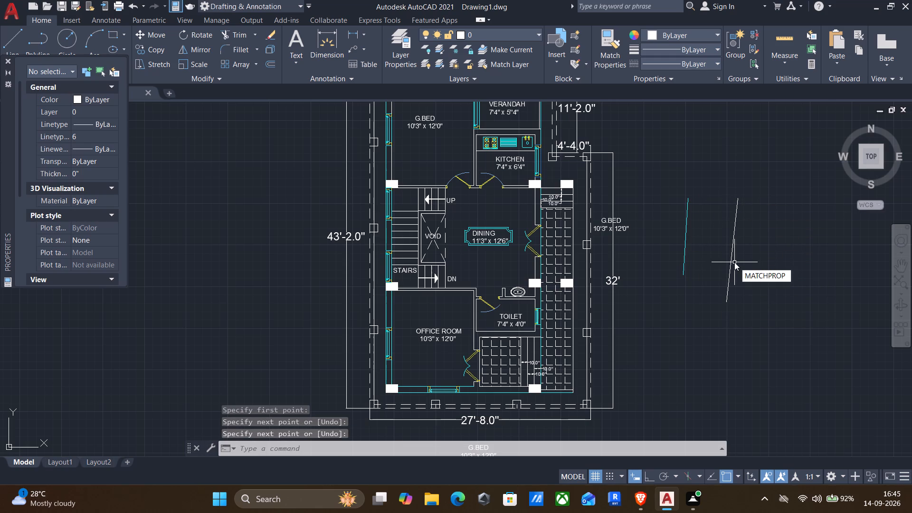
{"action": "key", "text": "Return"}
{"action": "left_click", "coordinate": [732, 246]}
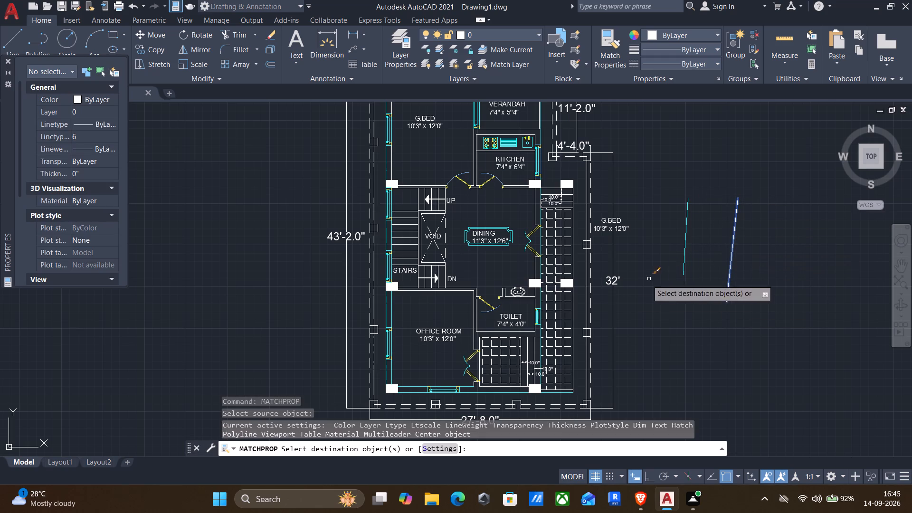
{"action": "scroll", "coordinate": [540, 264], "scroll_direction": "up", "scroll_amount": 2}
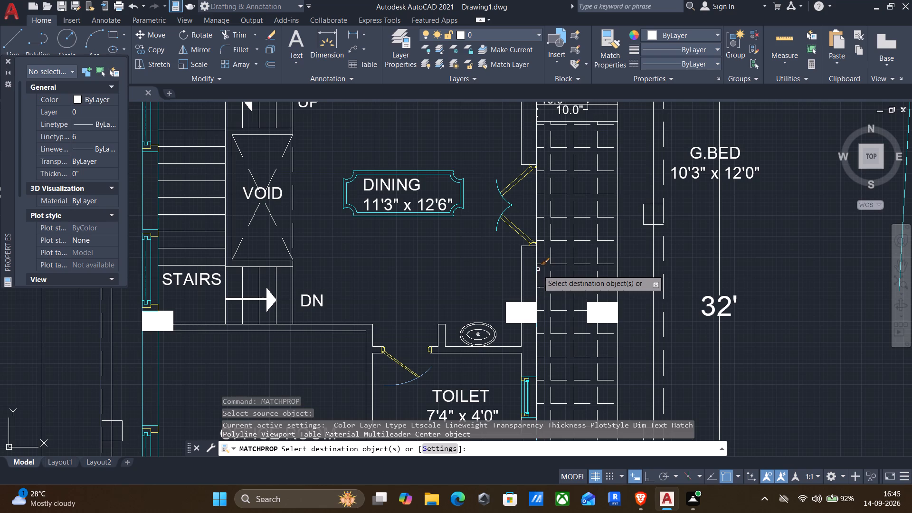
{"action": "left_click", "coordinate": [536, 271]}
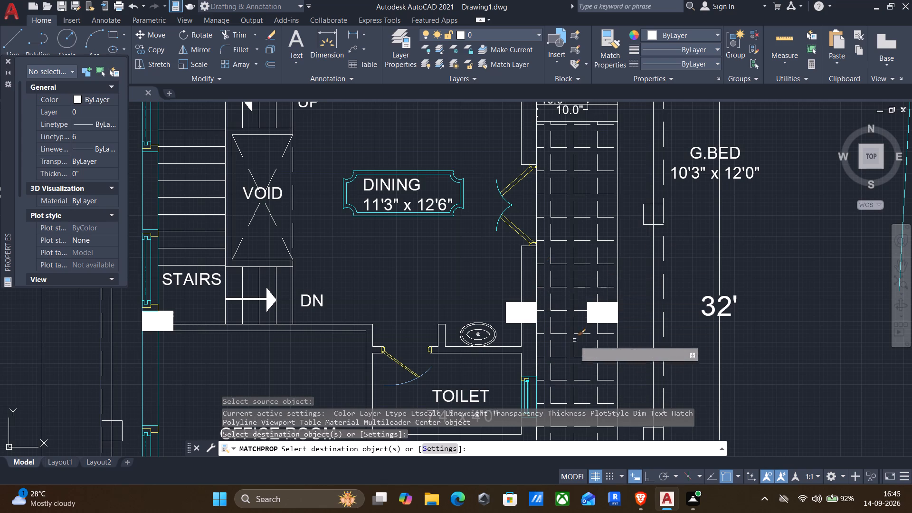
{"action": "scroll", "coordinate": [563, 351], "scroll_direction": "down", "scroll_amount": 2}
{"action": "scroll", "coordinate": [558, 206], "scroll_direction": "up", "scroll_amount": 1}
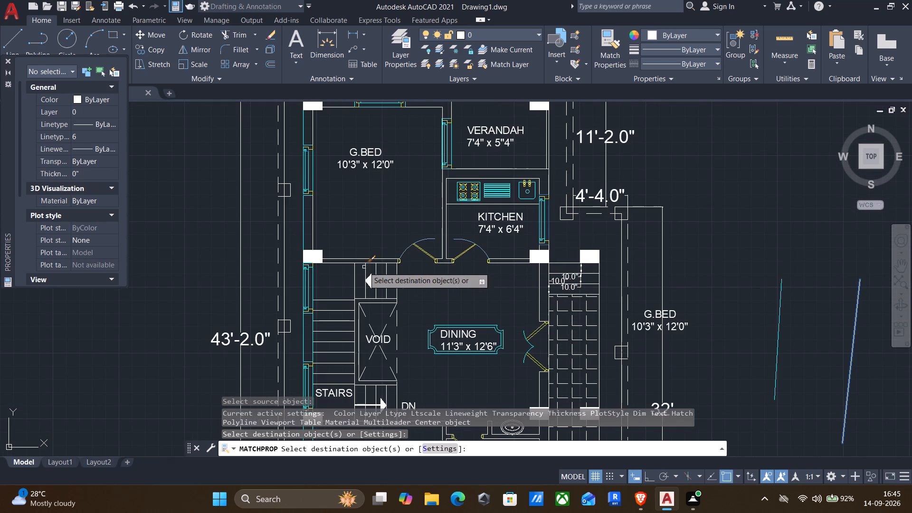
{"action": "left_click", "coordinate": [303, 221]}
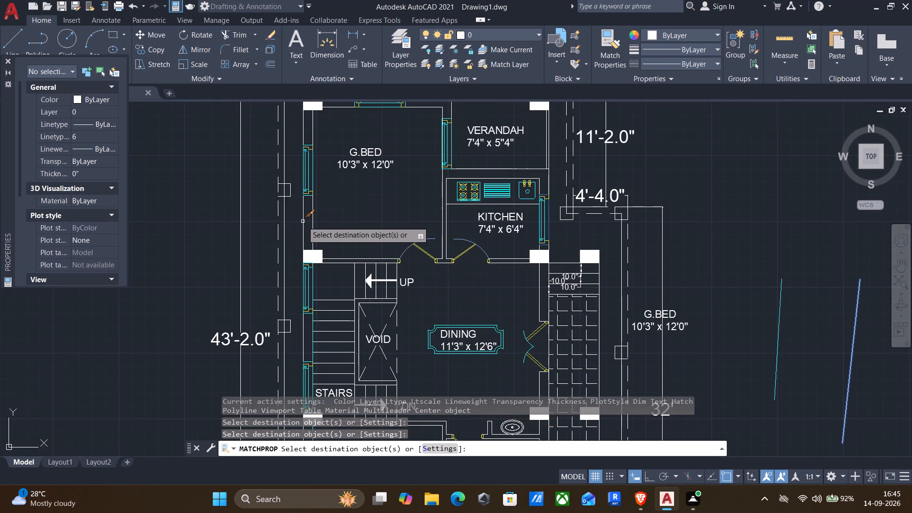
Apply the matched ByLayer properties to the OFFICE ROOM's inner left wall line and both bottom wall lines.
{"action": "scroll", "coordinate": [353, 184], "scroll_direction": "down", "scroll_amount": 1}
{"action": "middle_click_drag", "start_coordinate": [365, 337], "coordinate": [451, 218]}
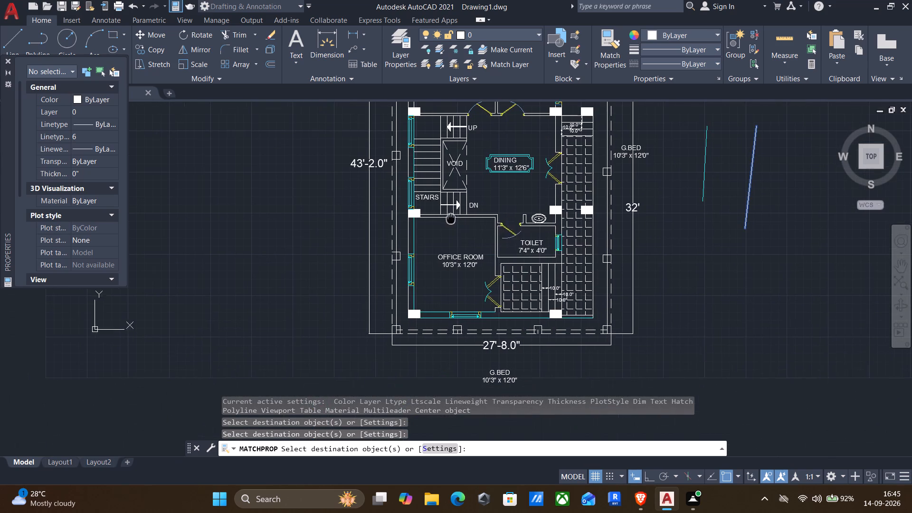
{"action": "left_click", "coordinate": [413, 229]}
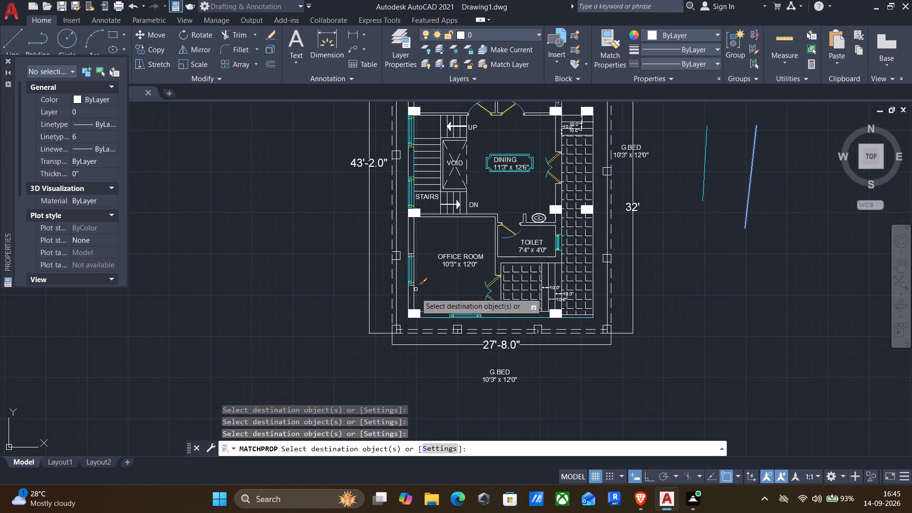
{"action": "scroll", "coordinate": [433, 324], "scroll_direction": "up", "scroll_amount": 2}
{"action": "left_click", "coordinate": [433, 308]}
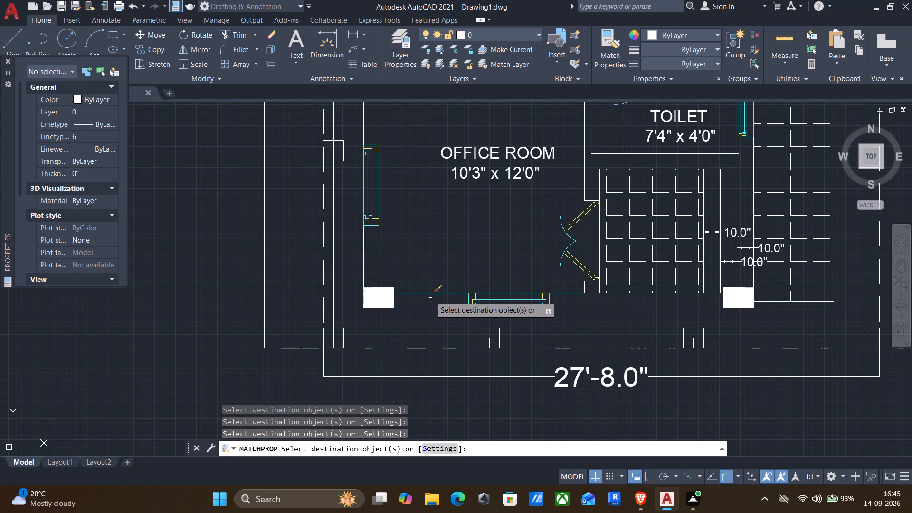
{"action": "left_click", "coordinate": [428, 293]}
{"action": "scroll", "coordinate": [438, 296], "scroll_direction": "down", "scroll_amount": 1}
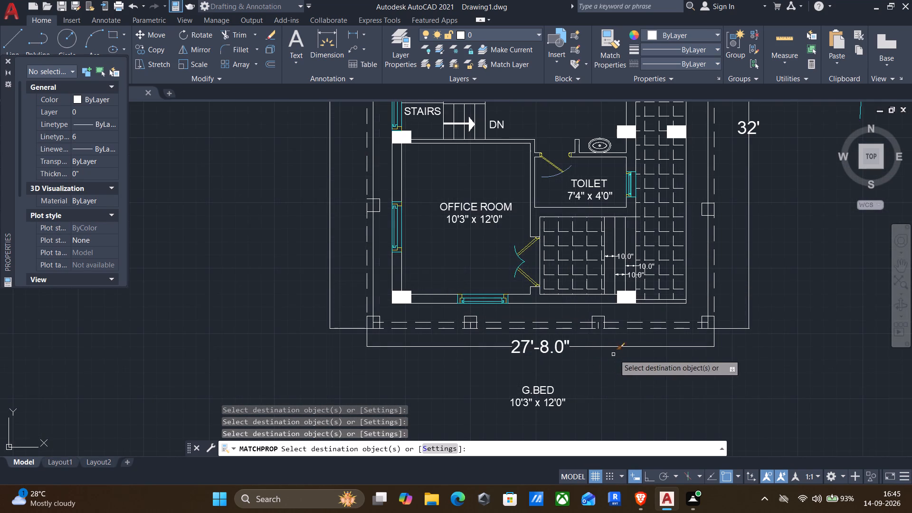
{"action": "scroll", "coordinate": [686, 363], "scroll_direction": "down", "scroll_amount": 1}
{"action": "middle_click_drag", "start_coordinate": [732, 362], "coordinate": [665, 420]}
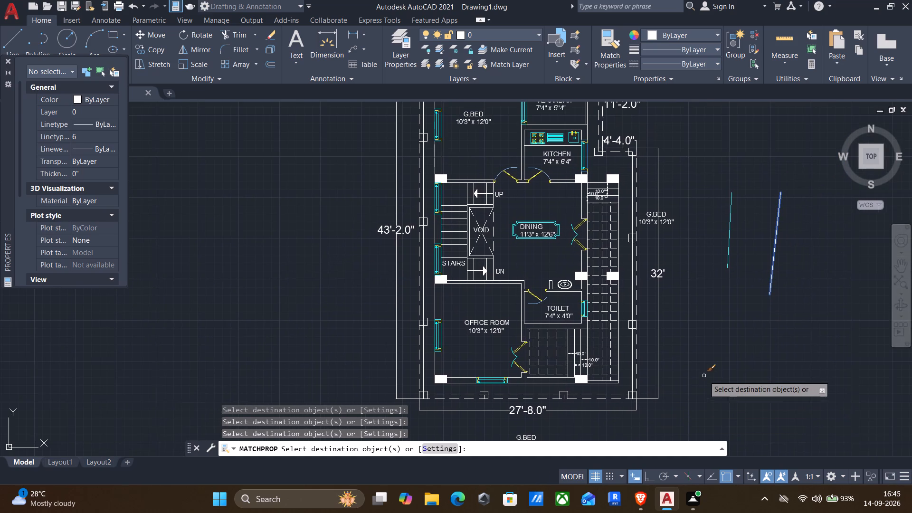
{"action": "key", "text": "Escape"}
Erase the two sloping sample lines beside the plan.
{"action": "left_click_drag", "start_coordinate": [797, 346], "coordinate": [802, 341]}
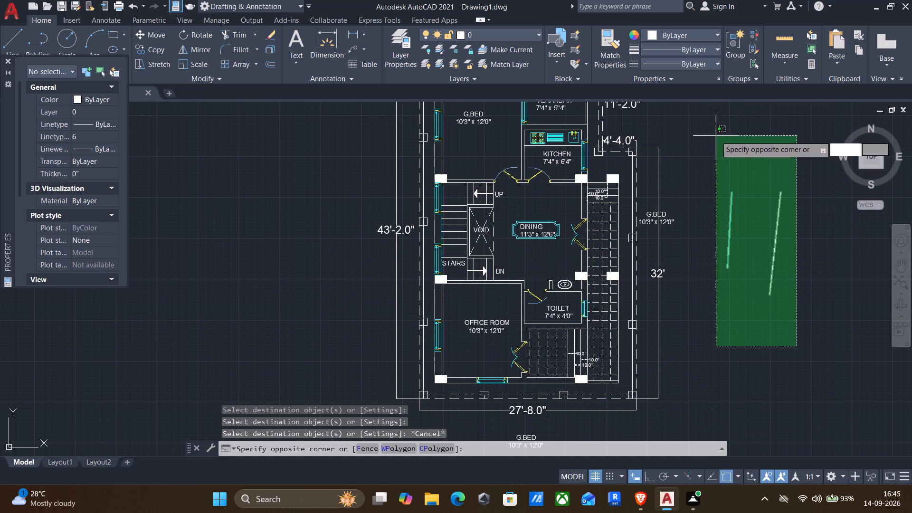
{"action": "left_click", "coordinate": [711, 160]}
{"action": "key", "text": "Delete"}
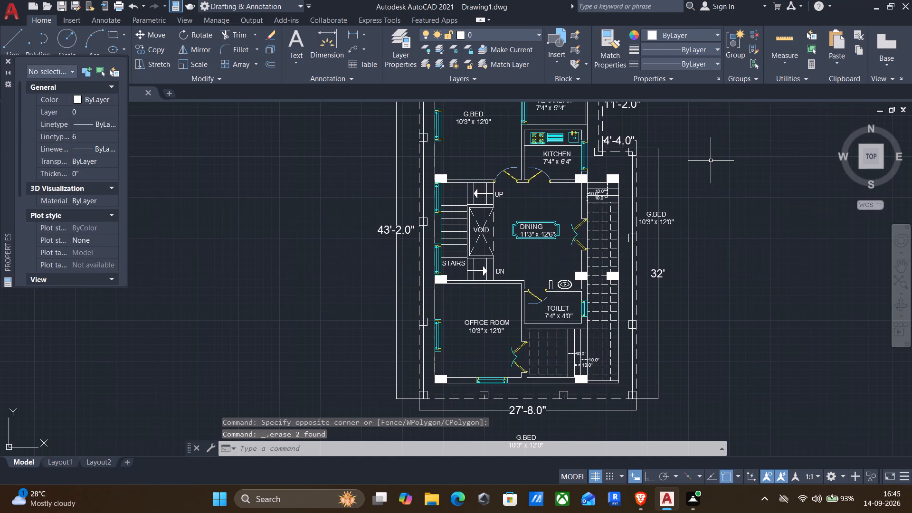
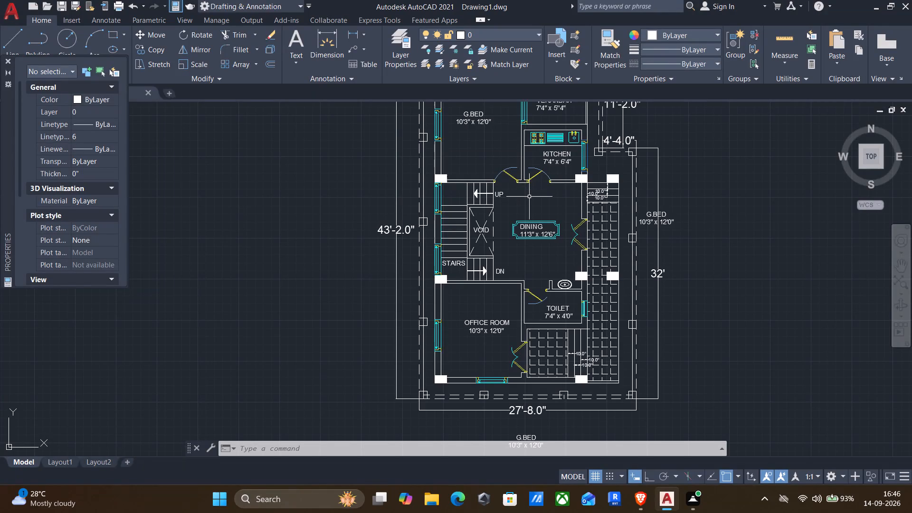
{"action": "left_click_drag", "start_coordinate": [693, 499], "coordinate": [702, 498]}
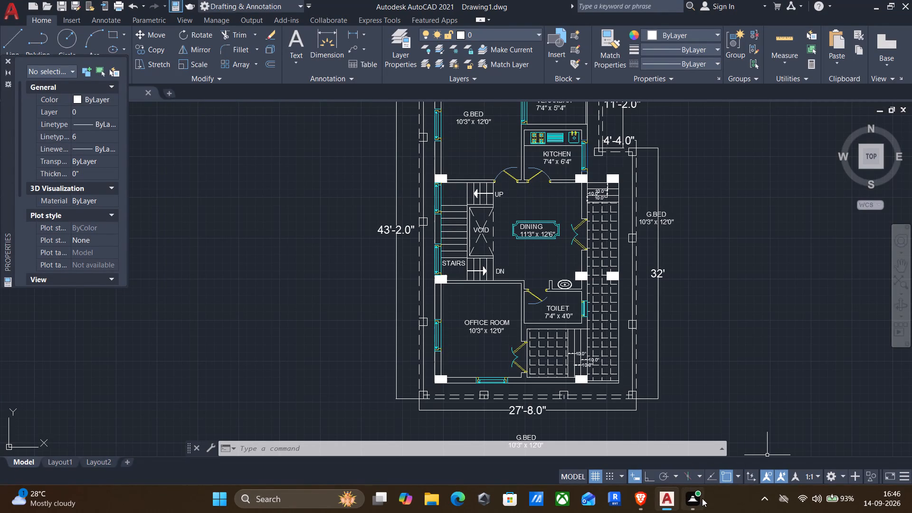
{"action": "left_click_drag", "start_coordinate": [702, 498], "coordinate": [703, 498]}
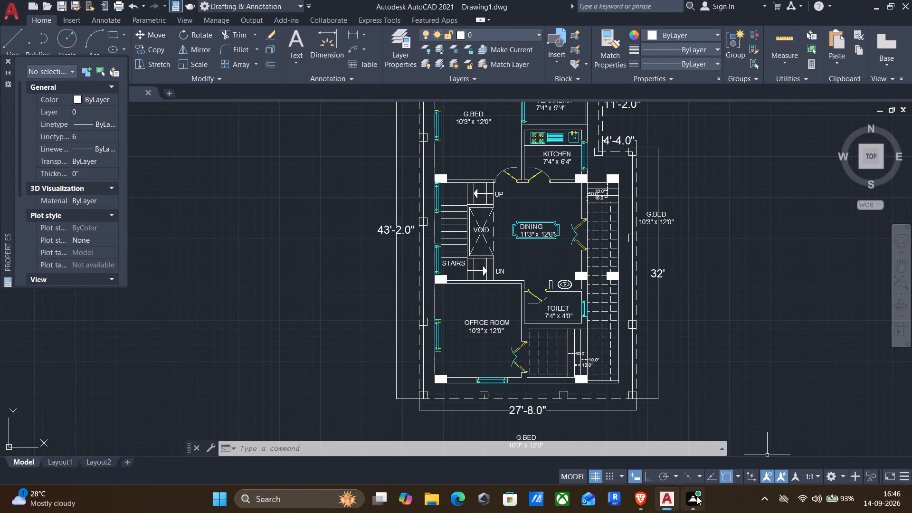
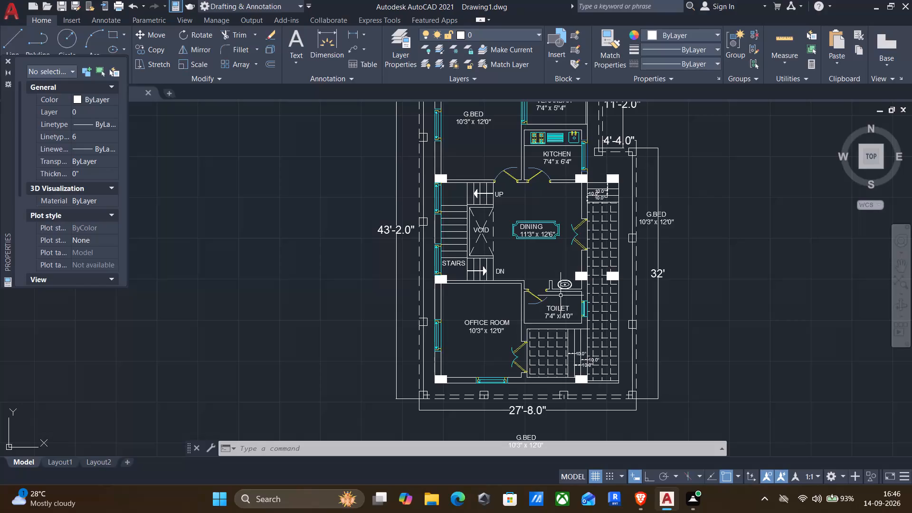
Replace the G.BED label text below the floor plan with GROUND FLOOR PLAN.
{"action": "middle_click_drag", "start_coordinate": [468, 268], "coordinate": [505, 333]}
{"action": "scroll", "coordinate": [505, 333], "scroll_direction": "down", "scroll_amount": 1}
{"action": "middle_click_drag", "start_coordinate": [512, 334], "coordinate": [512, 323]}
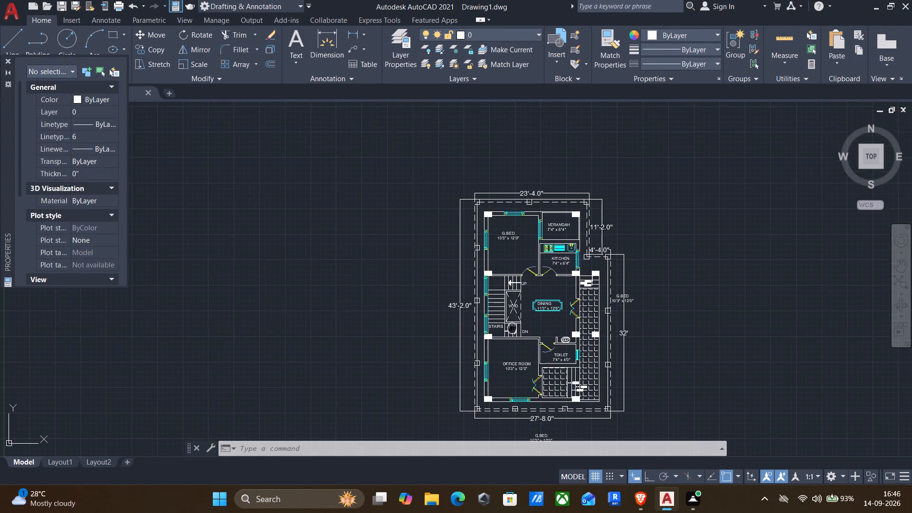
{"action": "middle_click_drag", "start_coordinate": [512, 323], "coordinate": [504, 276]}
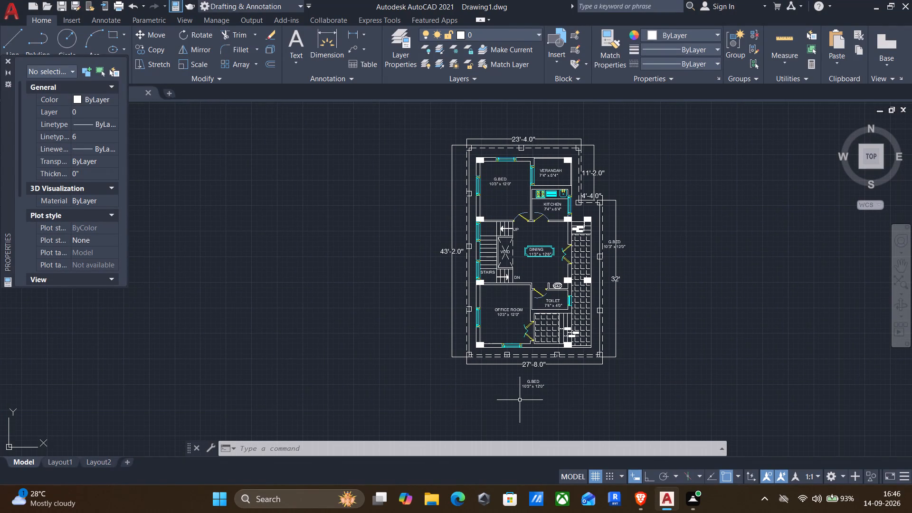
{"action": "scroll", "coordinate": [530, 397], "scroll_direction": "up", "scroll_amount": 1}
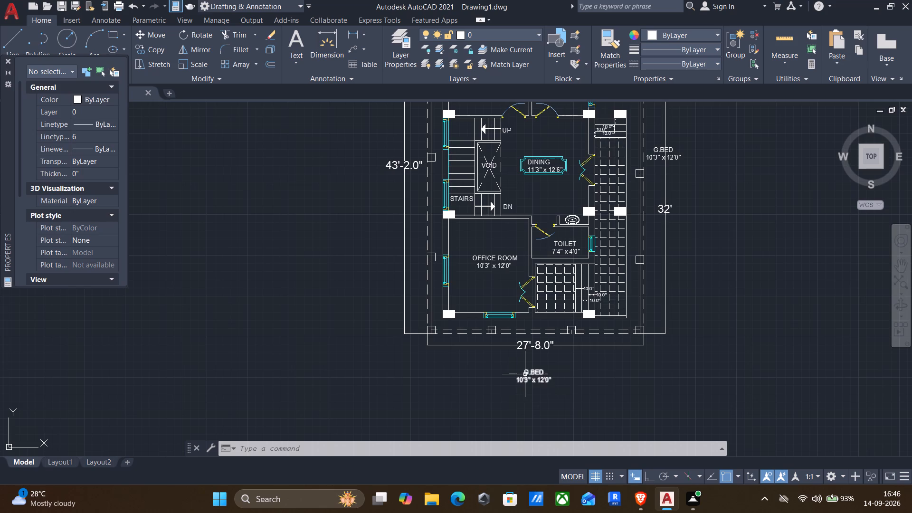
{"action": "double_click", "coordinate": [529, 373]}
{"action": "scroll", "coordinate": [551, 385], "scroll_direction": "up", "scroll_amount": 1}
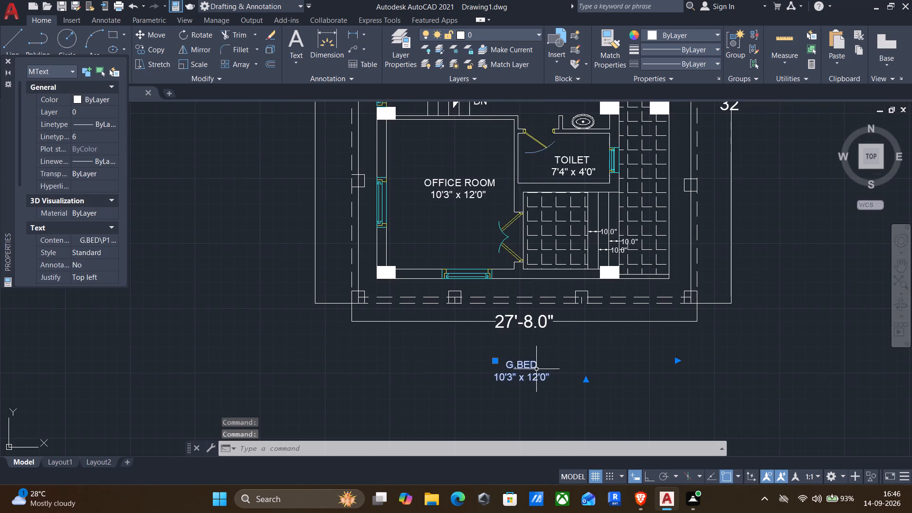
{"action": "double_click", "coordinate": [527, 368]}
{"action": "left_click_drag", "start_coordinate": [559, 383], "coordinate": [521, 370]}
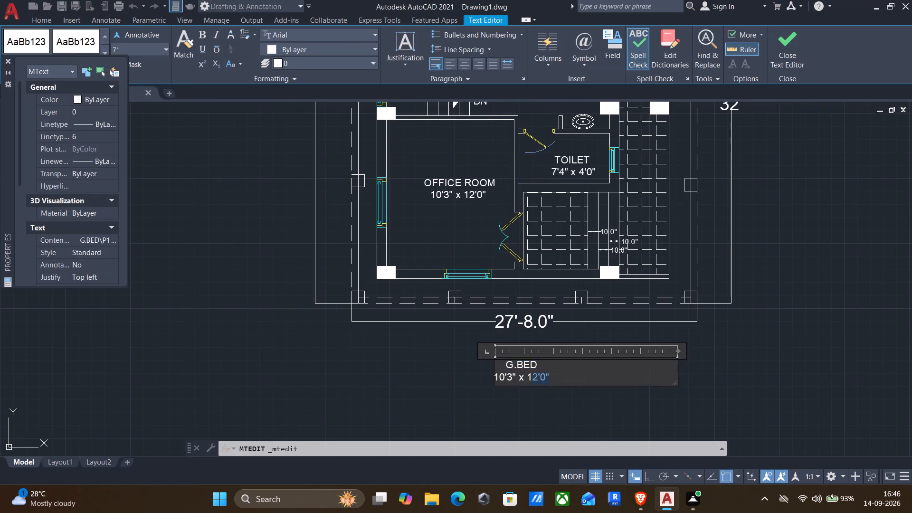
{"action": "left_click_drag", "start_coordinate": [521, 370], "coordinate": [486, 358]}
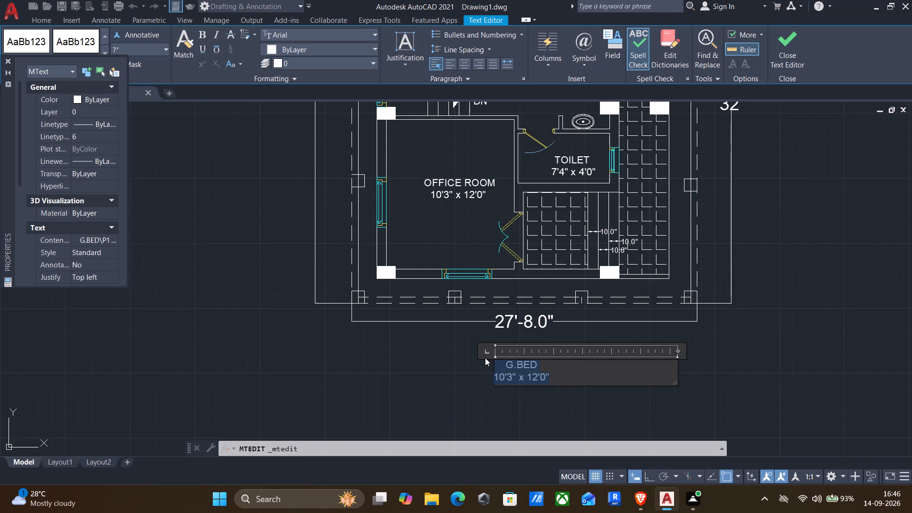
{"action": "type", "text": "GROUND FLOOR PLAN"}
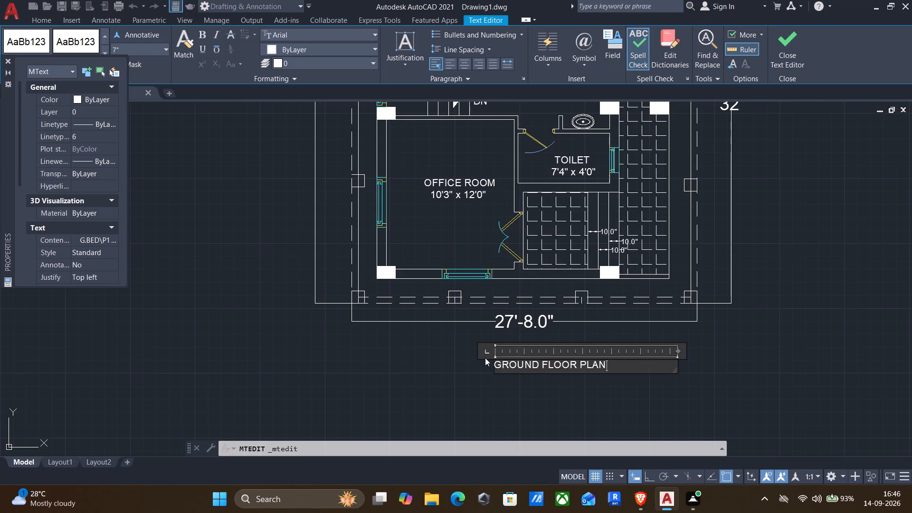
{"action": "left_click", "coordinate": [436, 370]}
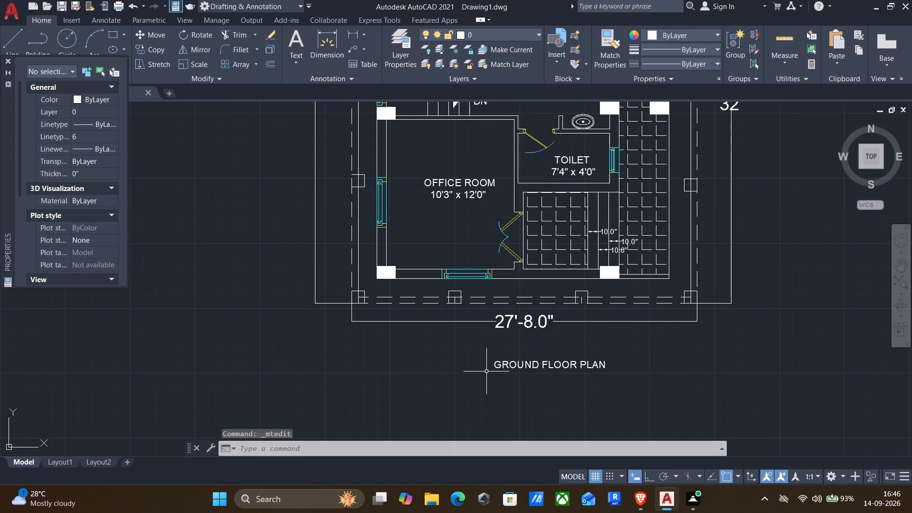
Set the text height of the GROUND FLOOR PLAN title to 1'.
{"action": "left_click", "coordinate": [500, 365]}
{"action": "scroll", "coordinate": [93, 242], "scroll_direction": "down", "scroll_amount": 3}
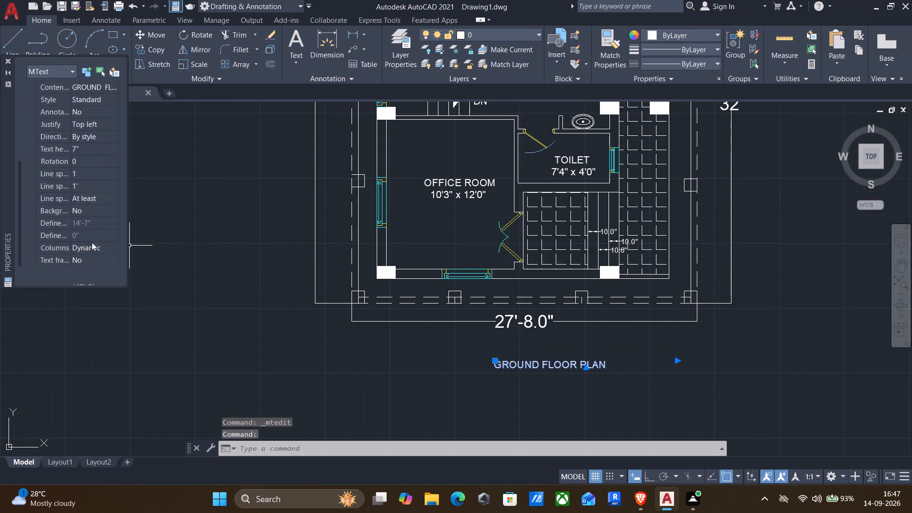
{"action": "left_click", "coordinate": [93, 150]}
{"action": "key", "text": "1"}
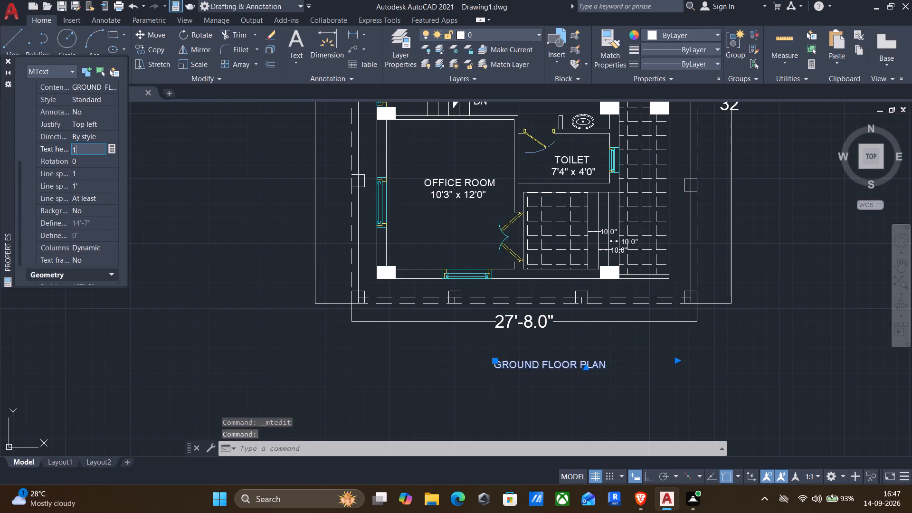
{"action": "key", "text": "apostrophe"}
{"action": "key", "text": "Return"}
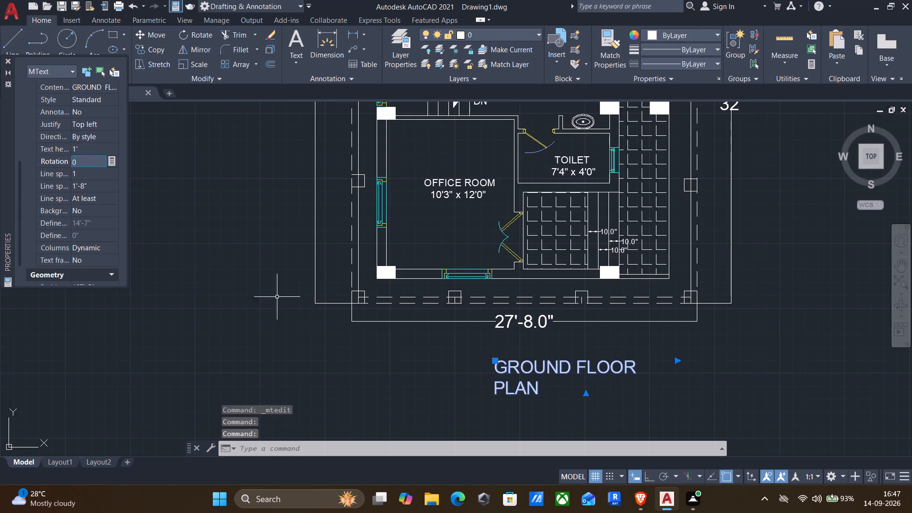
Widen the GROUND FLOOR PLAN title's text frame to about 25'-2" to fit the title on one line.
{"action": "left_click_drag", "start_coordinate": [677, 360], "coordinate": [808, 367]}
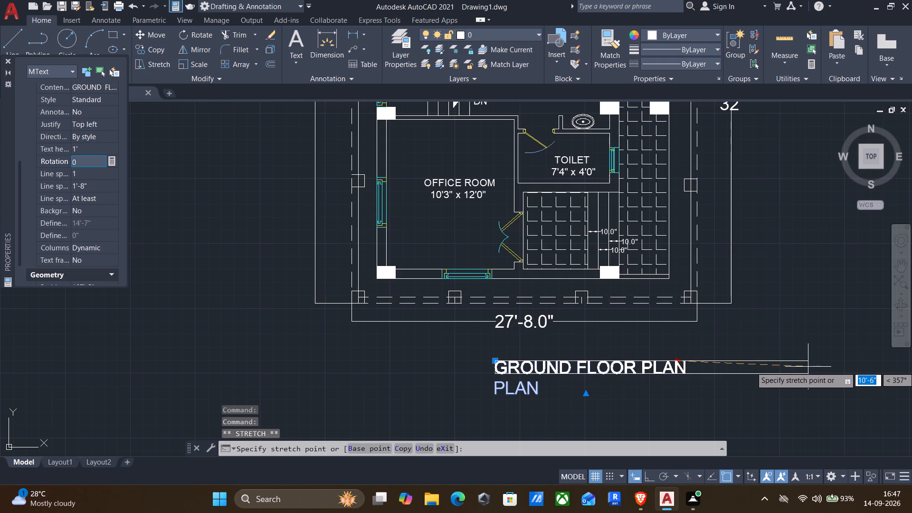
{"action": "left_click_drag", "start_coordinate": [808, 367], "coordinate": [808, 367]}
{"action": "left_click", "coordinate": [808, 367]}
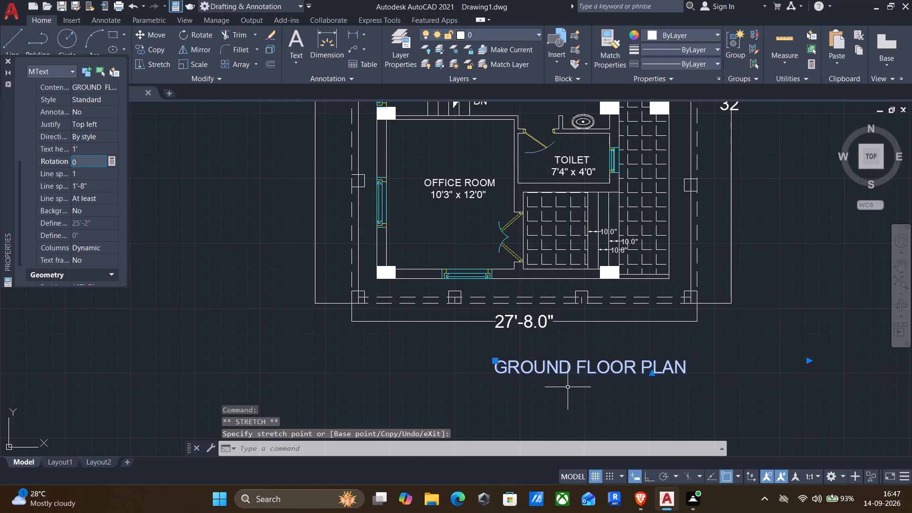
Move the GROUND FLOOR PLAN title so it sits centred beneath the 27'-8.0" dimension.
{"action": "key", "text": "m"}
{"action": "key", "text": "Return"}
{"action": "left_click", "coordinate": [503, 358]}
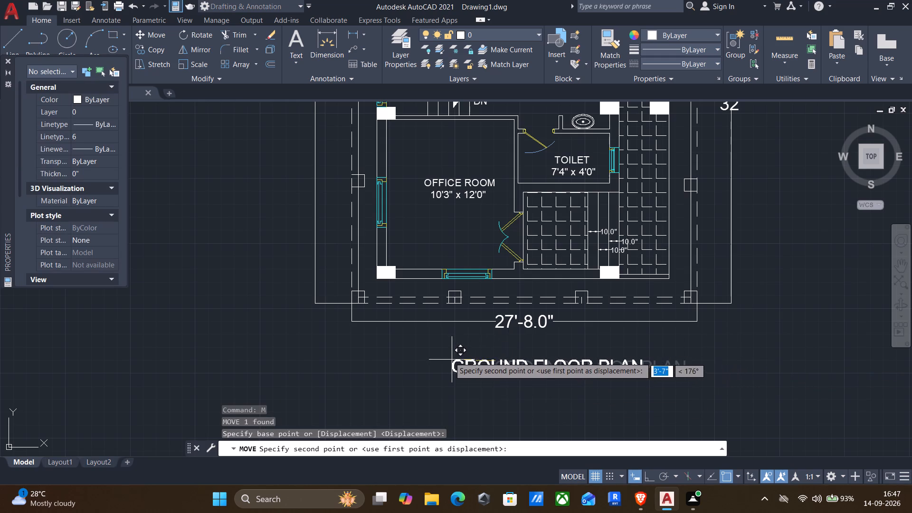
{"action": "left_click", "coordinate": [431, 352]}
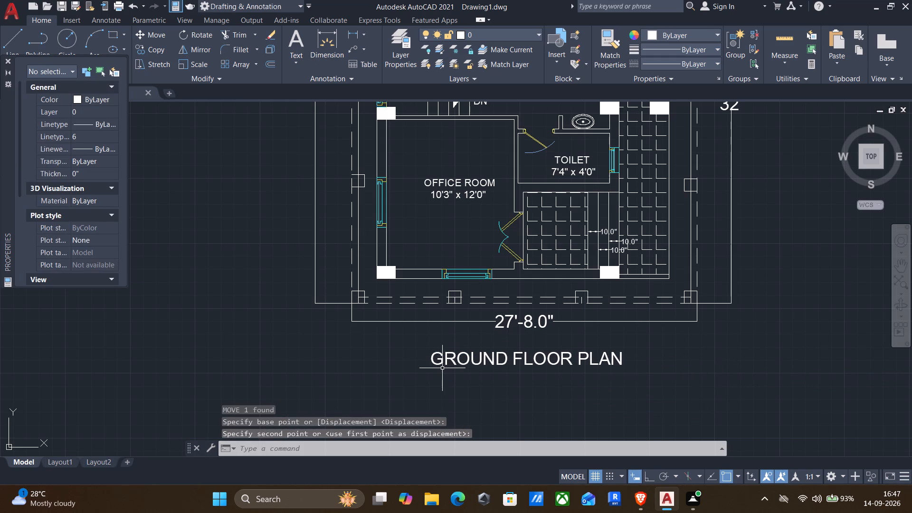
Copy the UP label from the stairs to the empty space west of the GROUND FLOOR PLAN title.
{"action": "scroll", "coordinate": [477, 385], "scroll_direction": "down", "scroll_amount": 2}
{"action": "middle_click_drag", "start_coordinate": [481, 385], "coordinate": [640, 309]}
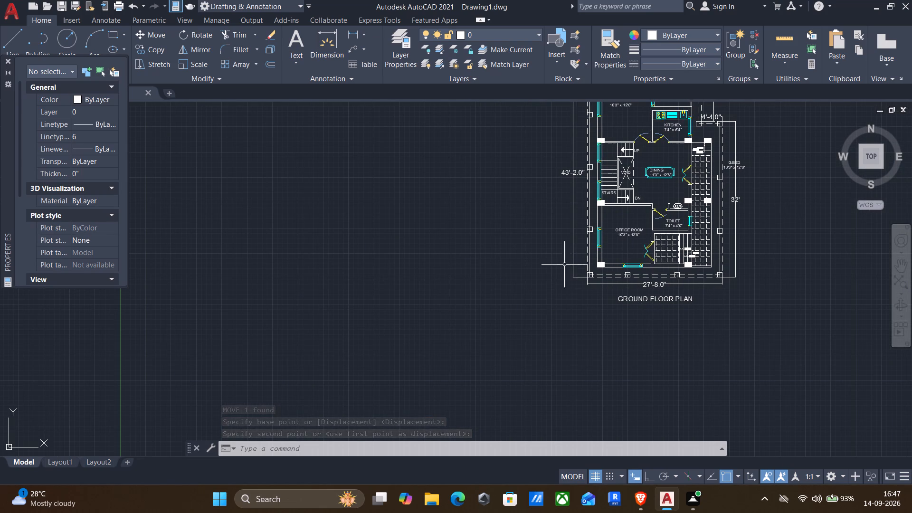
{"action": "scroll", "coordinate": [636, 147], "scroll_direction": "up", "scroll_amount": 3}
{"action": "left_click", "coordinate": [629, 158]}
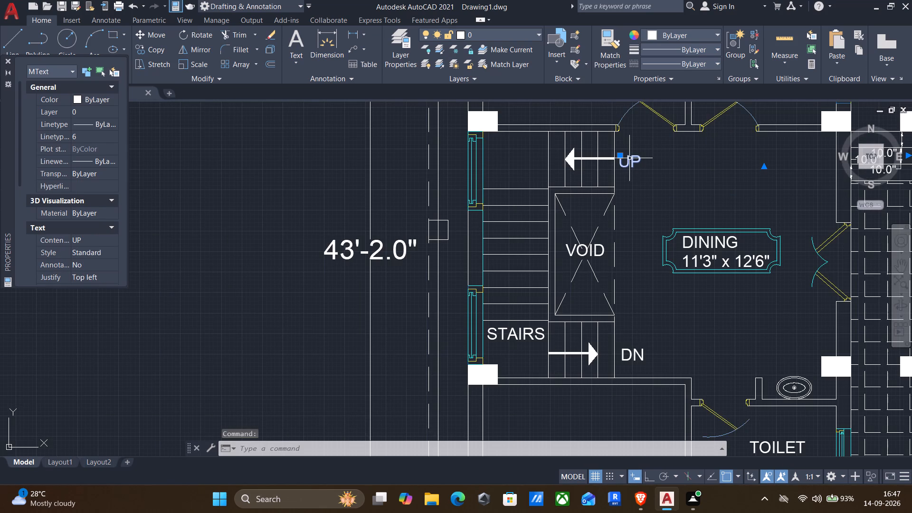
{"action": "type", "text": "CO"}
{"action": "key", "text": "Return"}
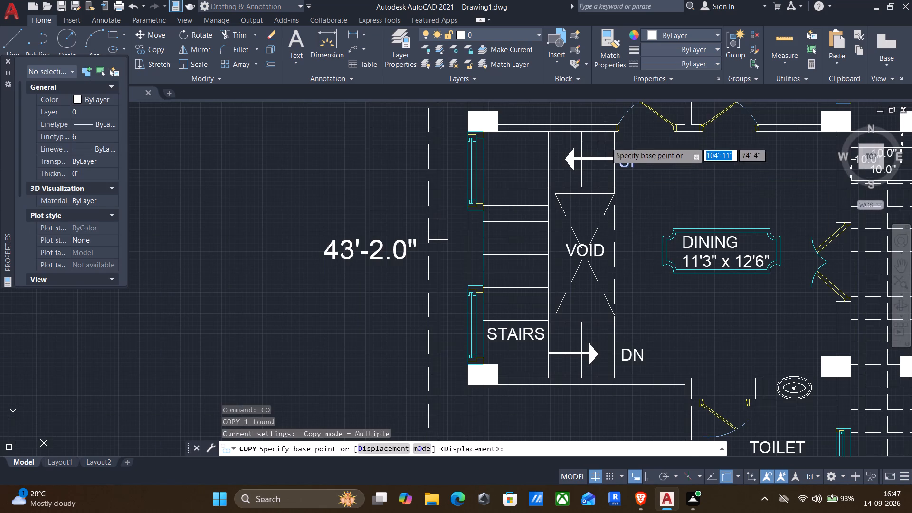
{"action": "left_click", "coordinate": [606, 142]}
{"action": "scroll", "coordinate": [605, 307], "scroll_direction": "down", "scroll_amount": 1}
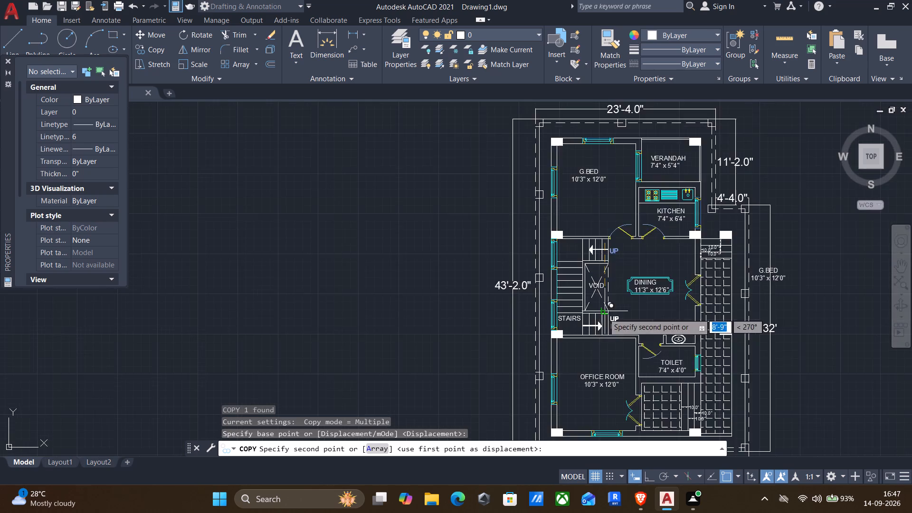
{"action": "scroll", "coordinate": [604, 313], "scroll_direction": "down", "scroll_amount": 2}
{"action": "middle_click_drag", "start_coordinate": [622, 351], "coordinate": [656, 208]}
{"action": "scroll", "coordinate": [603, 300], "scroll_direction": "up", "scroll_amount": 4}
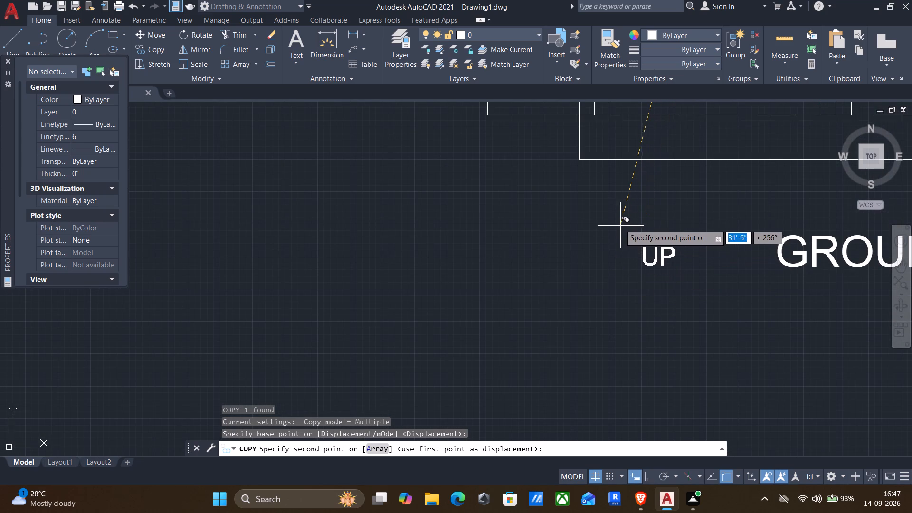
{"action": "left_click", "coordinate": [629, 222]}
{"action": "key", "text": "Return"}
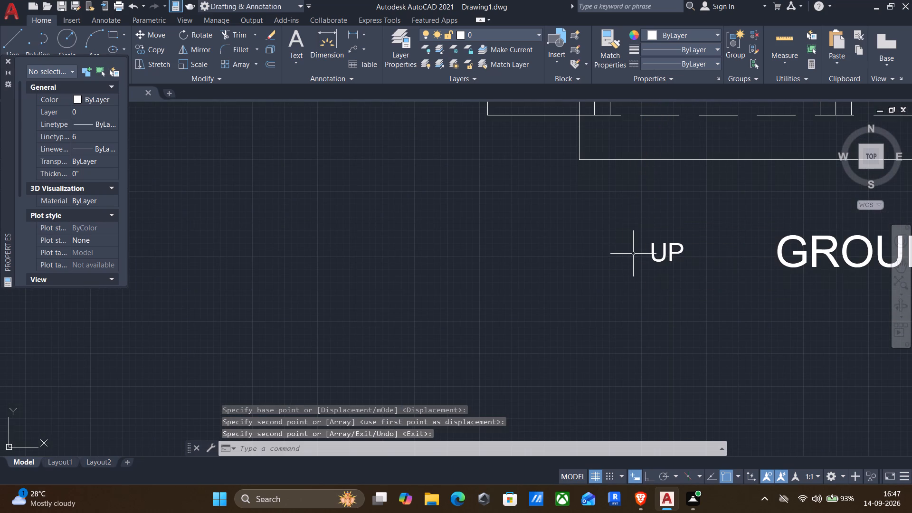
Replace the text of the copied UP label beside the plan title with N.
{"action": "double_click", "coordinate": [652, 256]}
{"action": "left_click_drag", "start_coordinate": [703, 267], "coordinate": [551, 214]}
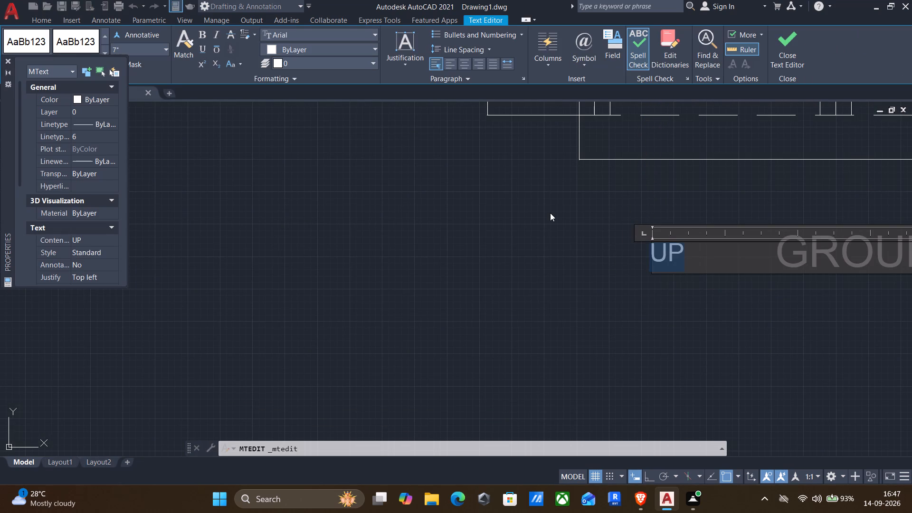
{"action": "key", "text": "n"}
{"action": "left_click", "coordinate": [553, 280]}
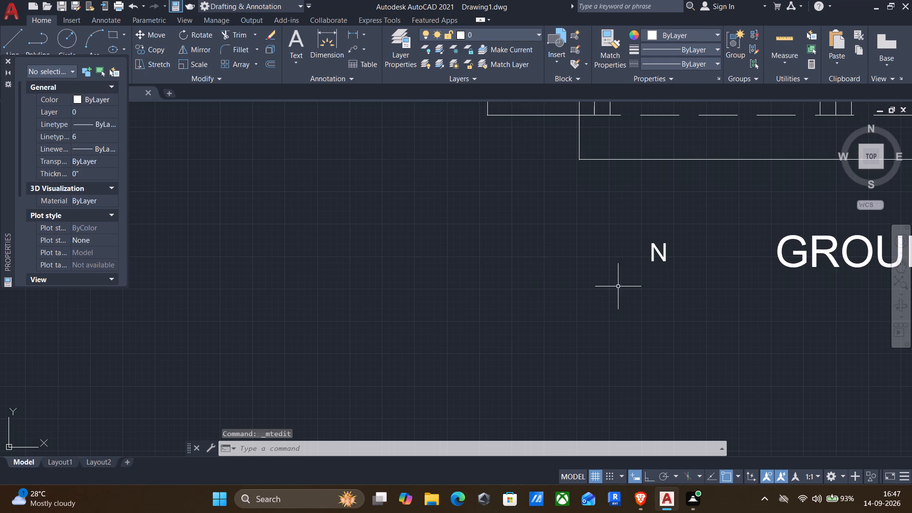
Draw a circle of about 10" radius just west of the N label.
{"action": "key", "text": "c"}
{"action": "key", "text": "Return"}
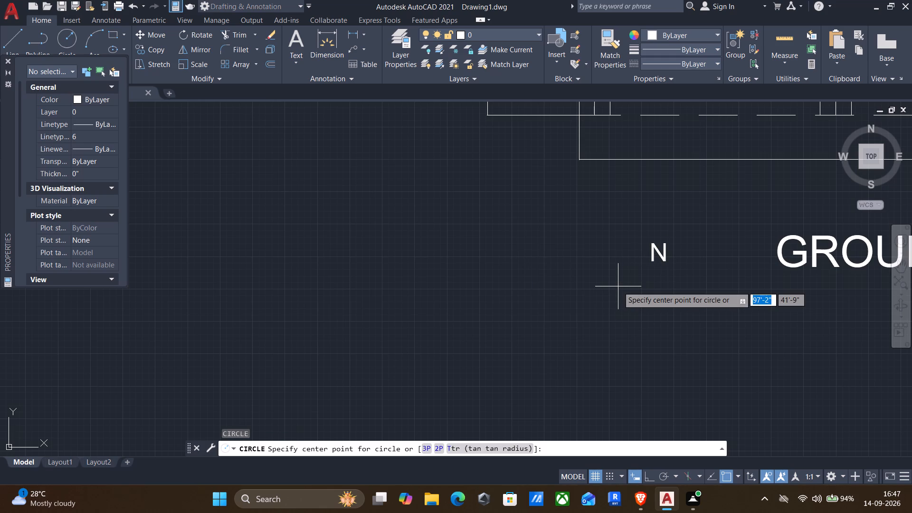
{"action": "left_click", "coordinate": [575, 243]}
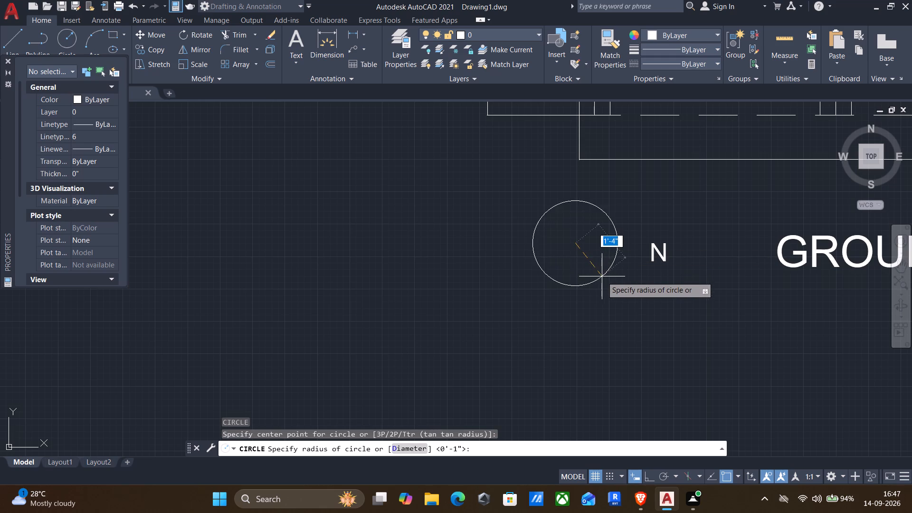
{"action": "left_click", "coordinate": [590, 263]}
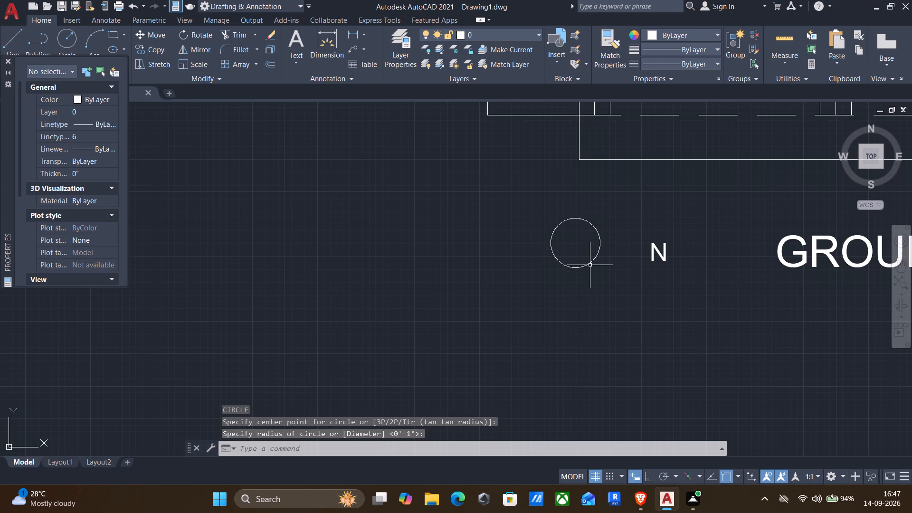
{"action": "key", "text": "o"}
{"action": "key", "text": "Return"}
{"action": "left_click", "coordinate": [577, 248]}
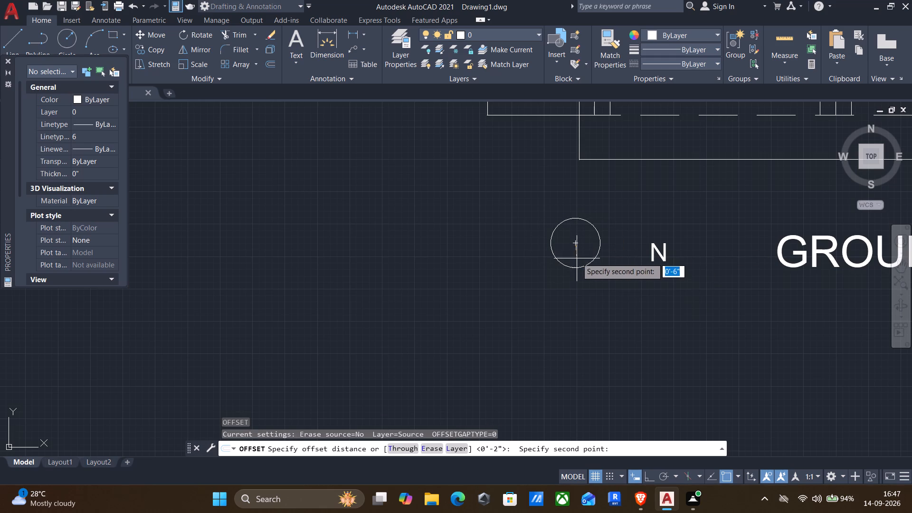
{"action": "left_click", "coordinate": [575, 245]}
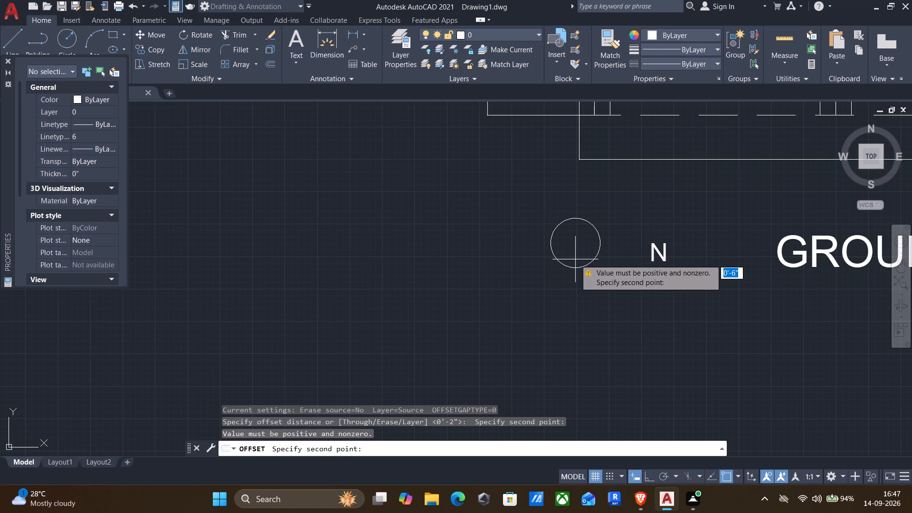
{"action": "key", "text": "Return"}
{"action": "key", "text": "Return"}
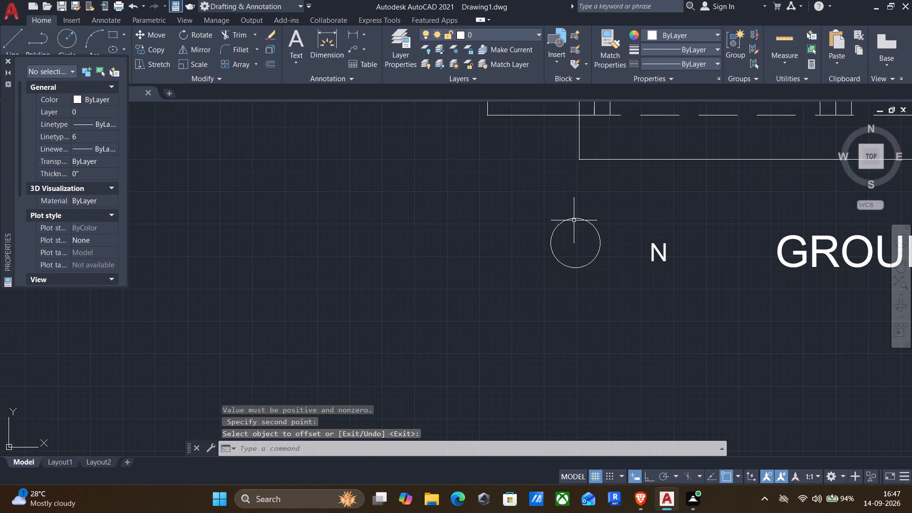
Draw a larger concentric circle of about 1'-3" radius around the small circle beside the N label.
{"action": "key", "text": "Up"}
{"action": "key", "text": "Up"}
{"action": "key", "text": "Return"}
{"action": "key", "text": "Return"}
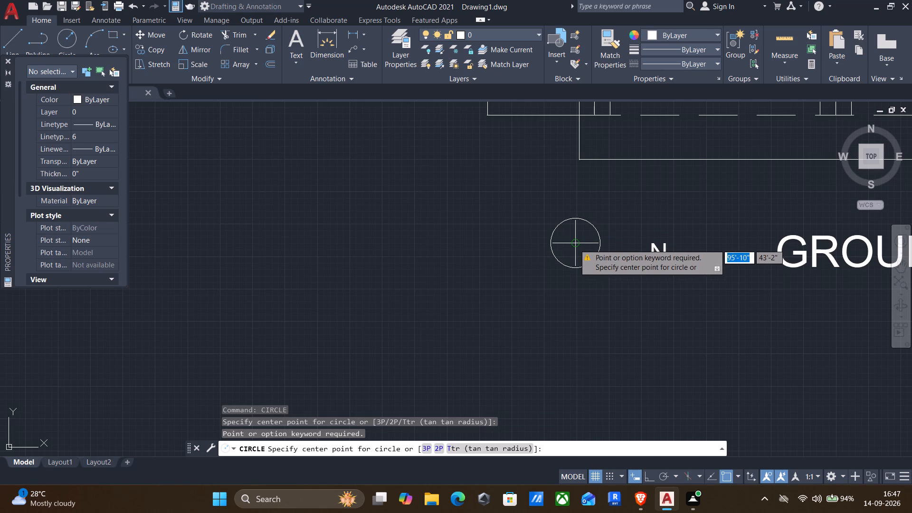
{"action": "left_click", "coordinate": [577, 246]}
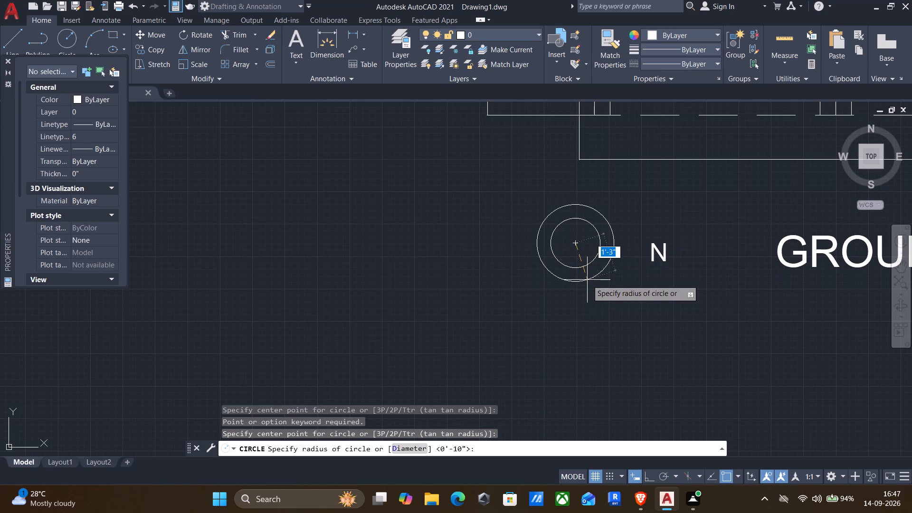
{"action": "left_click", "coordinate": [584, 282]}
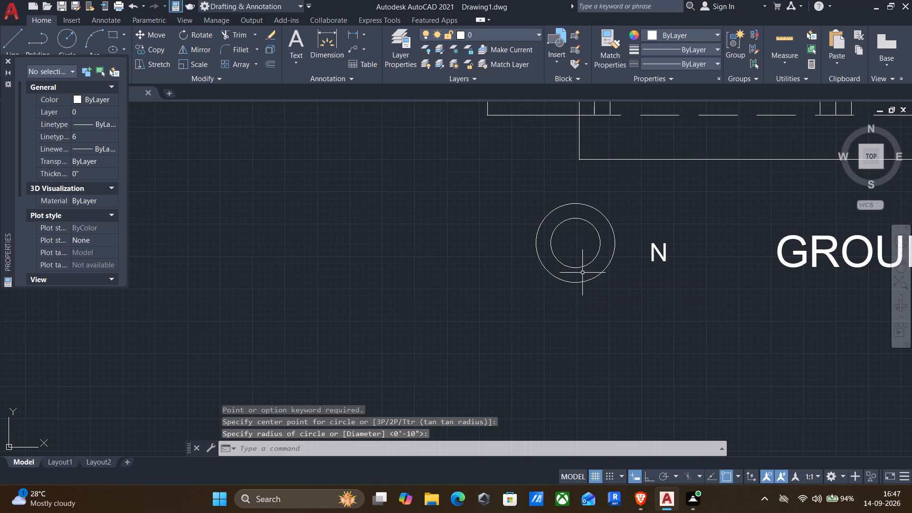
Draw a horizontal line about 2'-9" long from the inner circle's west edge through both circles toward the N label.
{"action": "key", "text": "l"}
{"action": "key", "text": "Return"}
{"action": "left_click", "coordinate": [553, 242]}
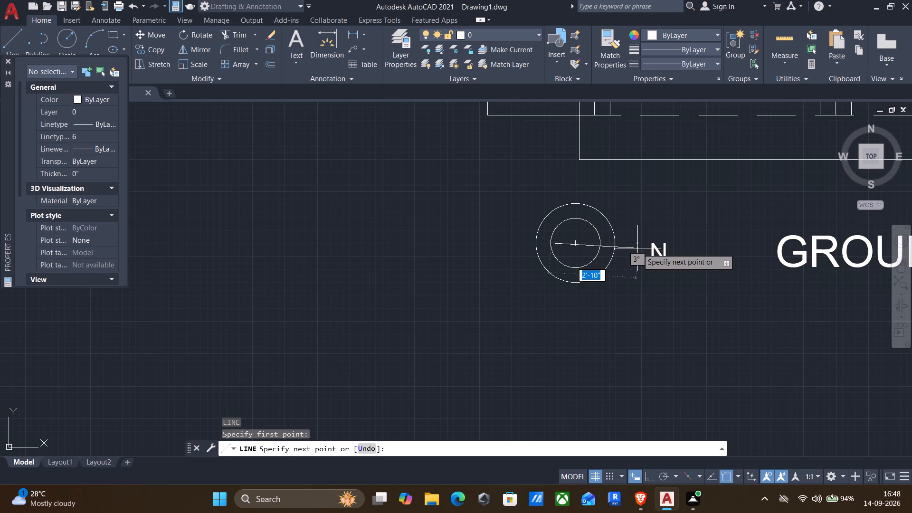
{"action": "key", "text": "F8"}
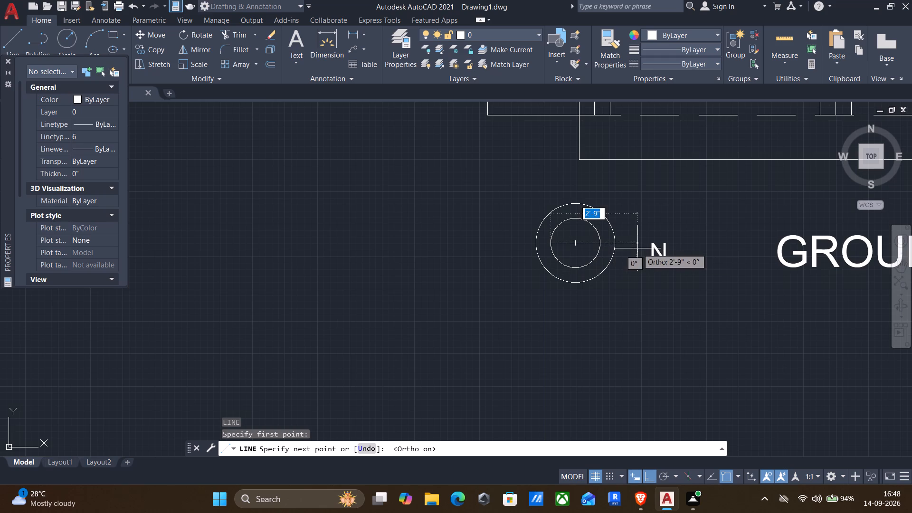
{"action": "scroll", "coordinate": [622, 246], "scroll_direction": "up", "scroll_amount": 1}
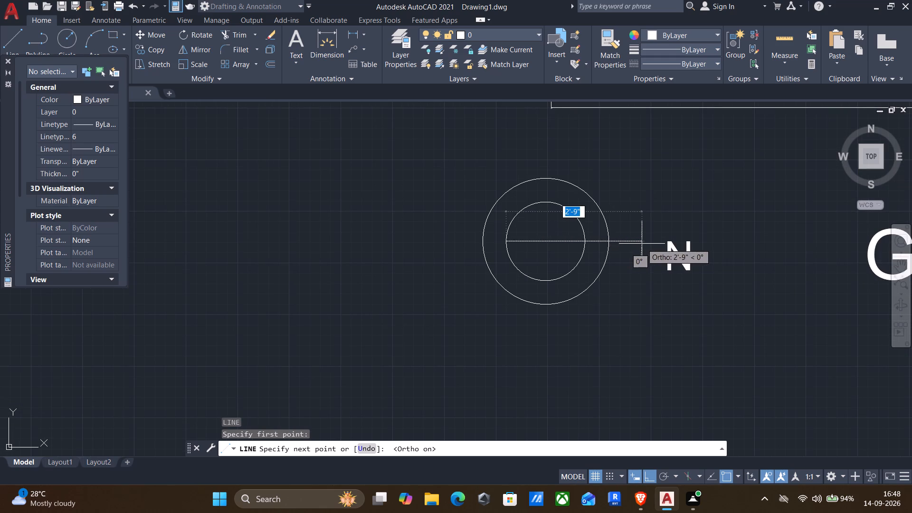
{"action": "left_click", "coordinate": [642, 244]}
{"action": "key", "text": "Return"}
Offset the horizontal line through the circles by 1" to its north side and 1" to its south side.
{"action": "key", "text": "o"}
{"action": "key", "text": "Return"}
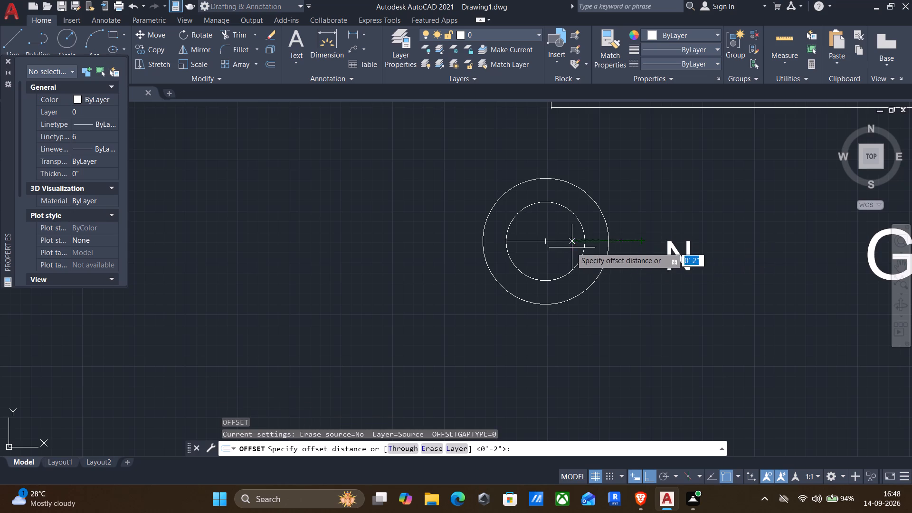
{"action": "left_click", "coordinate": [569, 247]}
{"action": "left_click", "coordinate": [565, 232]}
{"action": "left_click_drag", "start_coordinate": [560, 242], "coordinate": [561, 233]}
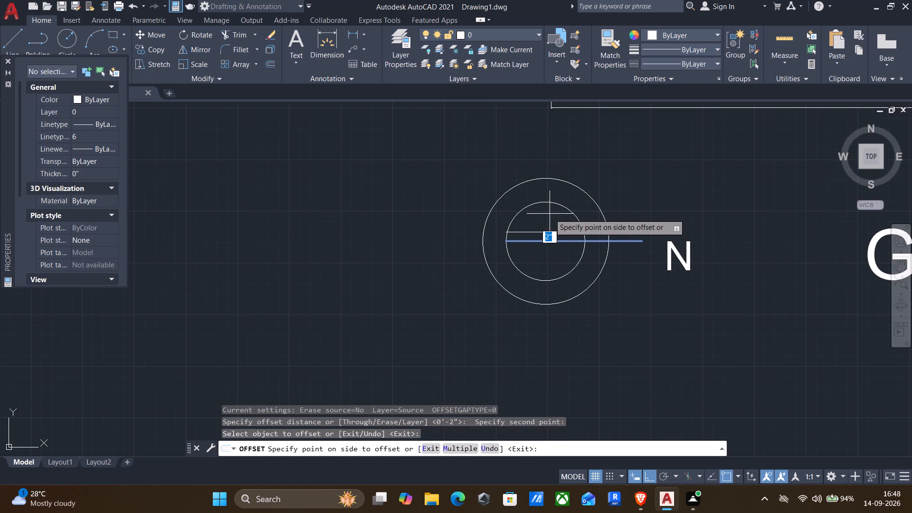
{"action": "type", "text": "1\""}
{"action": "key", "text": "Return"}
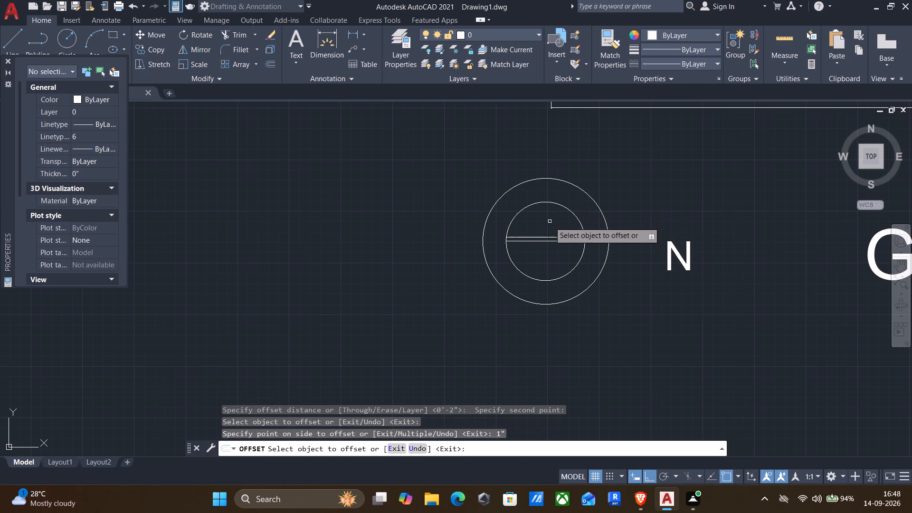
{"action": "scroll", "coordinate": [541, 245], "scroll_direction": "up", "scroll_amount": 1}
{"action": "left_click", "coordinate": [538, 238]}
{"action": "type", "text": "1\""}
{"action": "key", "text": "Return"}
{"action": "key", "text": "Escape"}
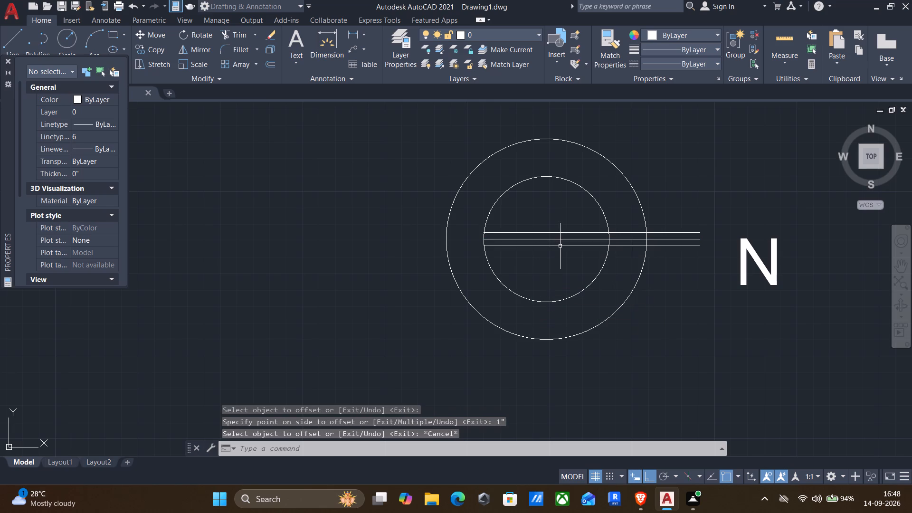
Delete the original middle line between the two offset lines.
{"action": "left_click", "coordinate": [559, 239]}
{"action": "key", "text": "Delete"}
Draw two slanted arrowhead lines, about 8" and 9" long, from a shared tip before the N label back past the shaft ends.
{"action": "scroll", "coordinate": [558, 268], "scroll_direction": "down", "scroll_amount": 2}
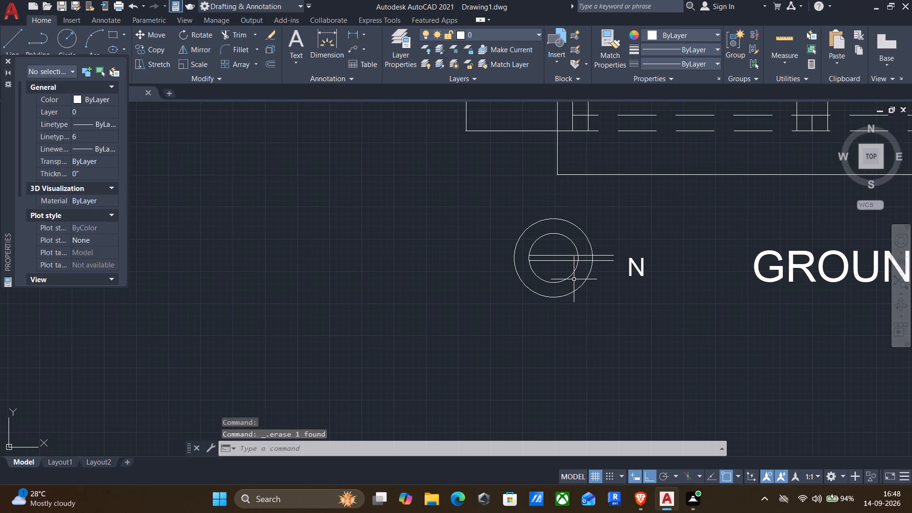
{"action": "scroll", "coordinate": [581, 281], "scroll_direction": "up", "scroll_amount": 2}
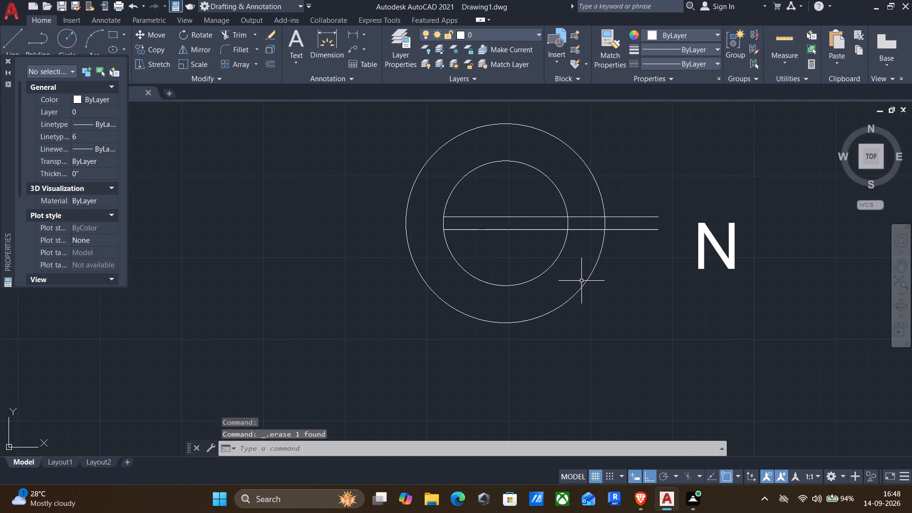
{"action": "key", "text": "l"}
{"action": "key", "text": "Return"}
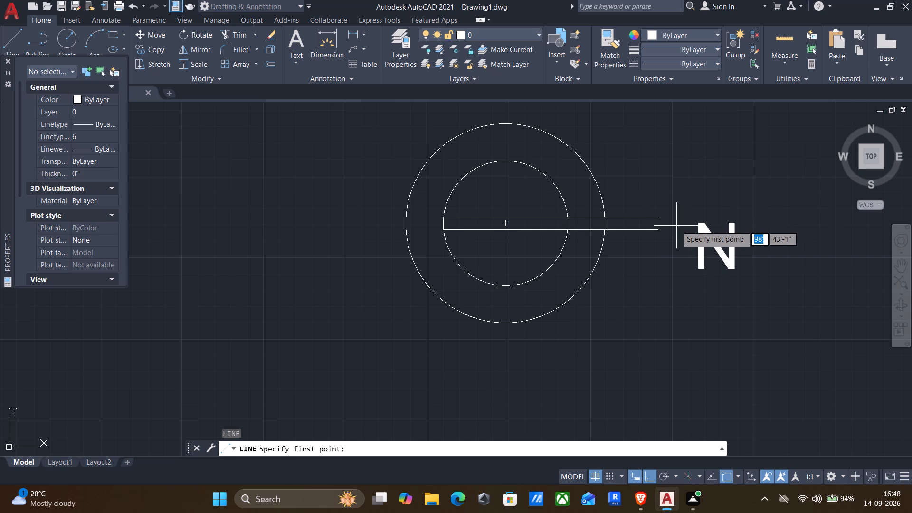
{"action": "left_click", "coordinate": [676, 226]}
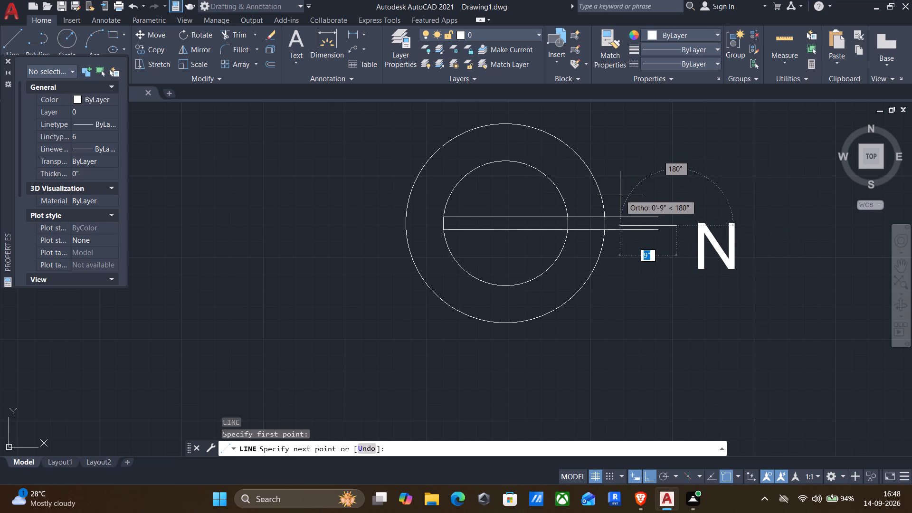
{"action": "key", "text": "F8"}
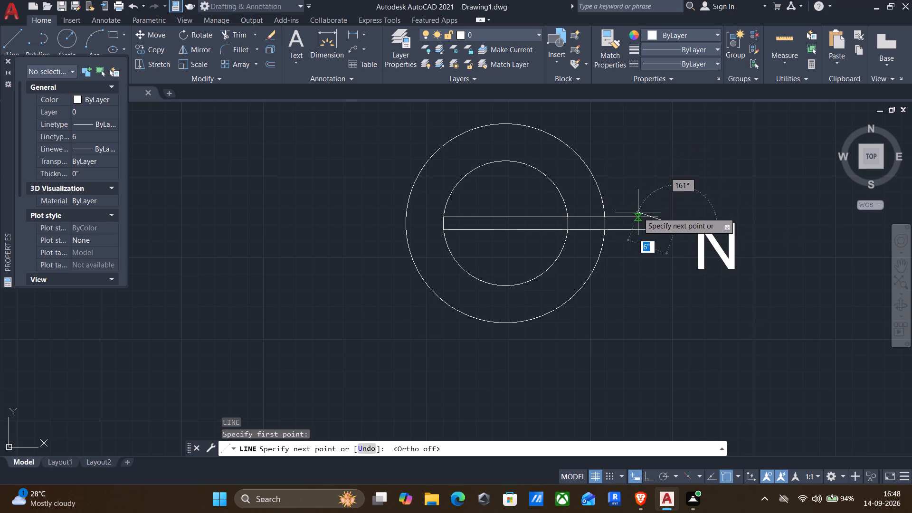
{"action": "scroll", "coordinate": [637, 210], "scroll_direction": "up", "scroll_amount": 3}
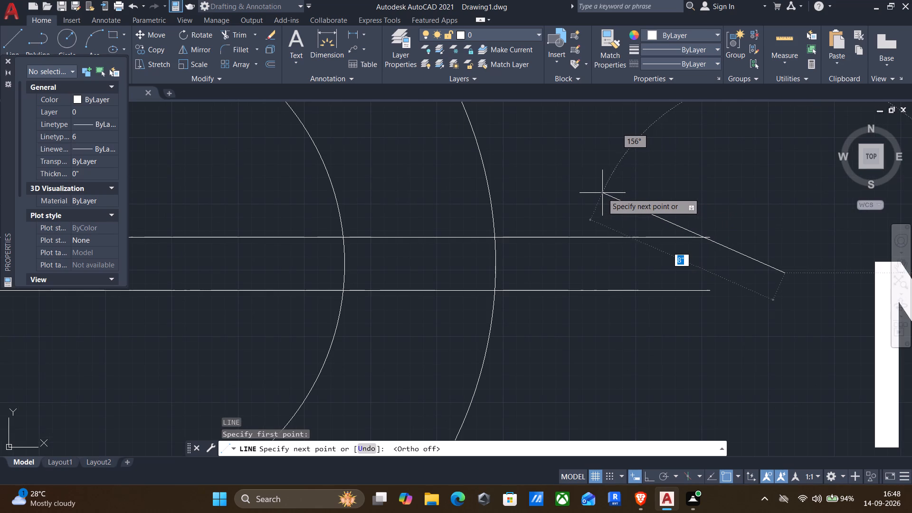
{"action": "left_click", "coordinate": [592, 184]}
{"action": "key", "text": "Return"}
{"action": "key", "text": "Return"}
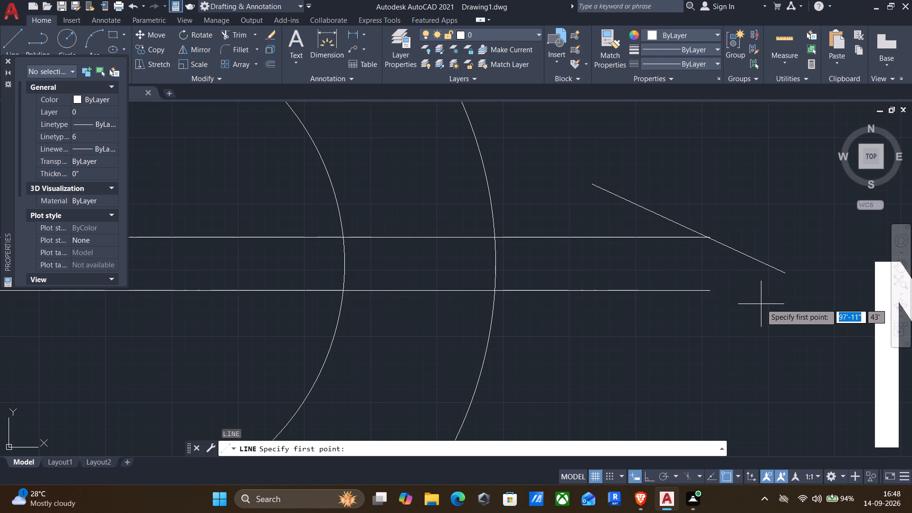
{"action": "left_click", "coordinate": [788, 273]}
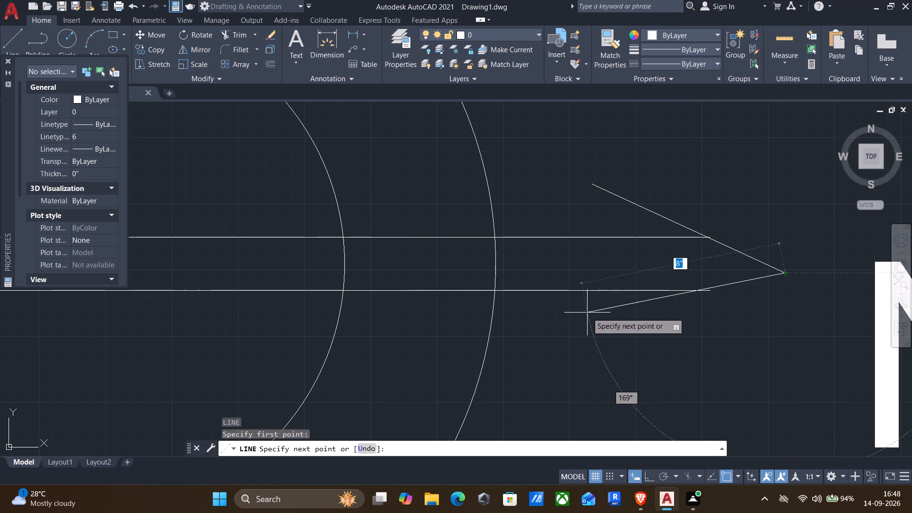
{"action": "left_click", "coordinate": [547, 323]}
{"action": "key", "text": "Return"}
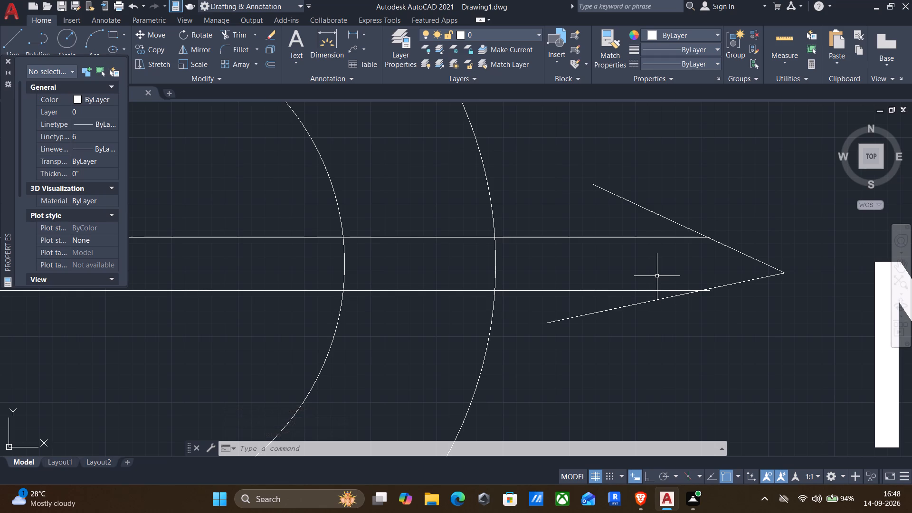
Trim the ends of both shaft lines that extend beyond the slanted arrowhead lines.
{"action": "key", "text": "r"}
{"action": "key", "text": "BackSpace"}
{"action": "key", "text": "BackSpace"}
{"action": "type", "text": "TR"}
{"action": "key", "text": "Return"}
{"action": "scroll", "coordinate": [737, 240], "scroll_direction": "up", "scroll_amount": 2}
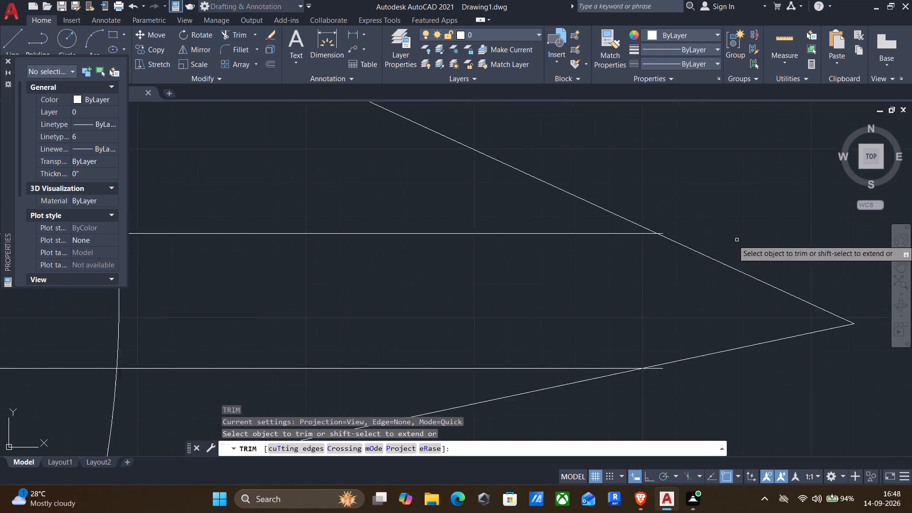
{"action": "scroll", "coordinate": [737, 240], "scroll_direction": "up", "scroll_amount": 1}
{"action": "scroll", "coordinate": [674, 238], "scroll_direction": "up", "scroll_amount": 3}
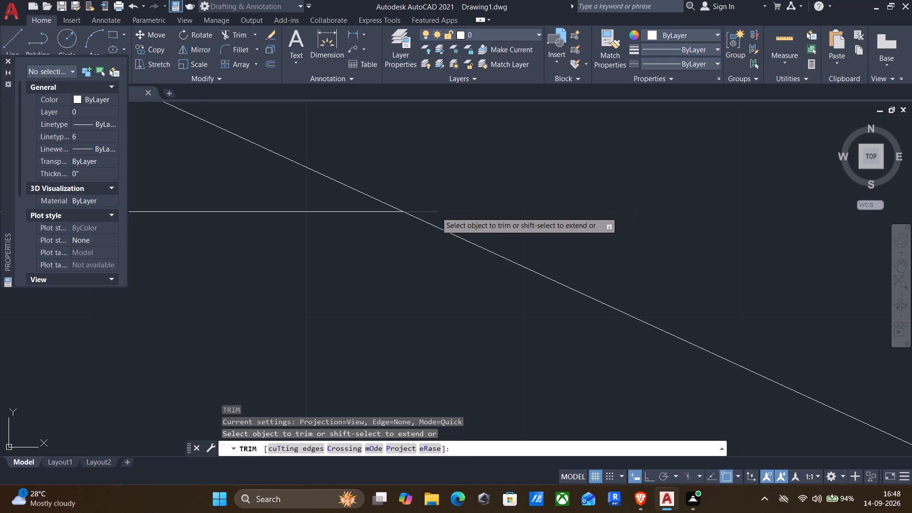
{"action": "left_click", "coordinate": [436, 212]}
{"action": "scroll", "coordinate": [430, 206], "scroll_direction": "down", "scroll_amount": 3}
{"action": "middle_click_drag", "start_coordinate": [394, 308], "coordinate": [479, 229]}
{"action": "scroll", "coordinate": [530, 343], "scroll_direction": "up", "scroll_amount": 3}
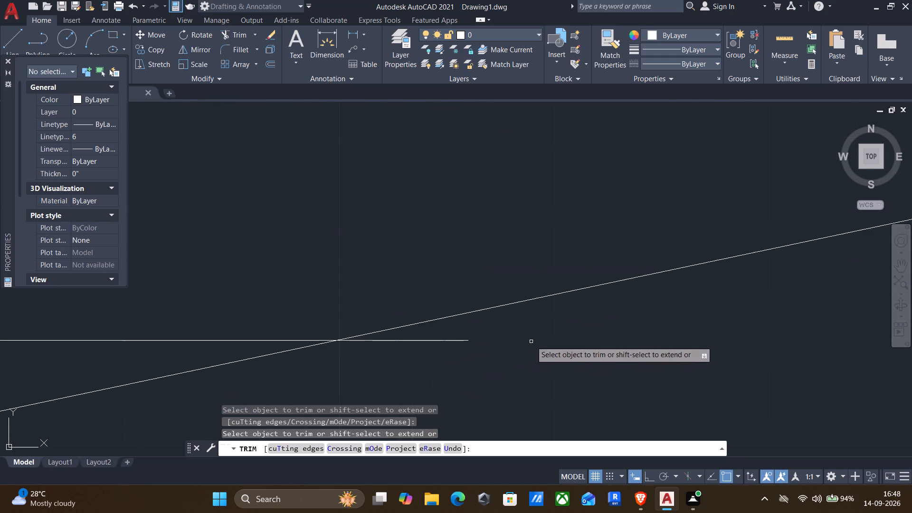
{"action": "left_click_drag", "start_coordinate": [451, 323], "coordinate": [437, 364]}
{"action": "scroll", "coordinate": [438, 365], "scroll_direction": "down", "scroll_amount": 3}
{"action": "middle_click_drag", "start_coordinate": [465, 374], "coordinate": [700, 291]}
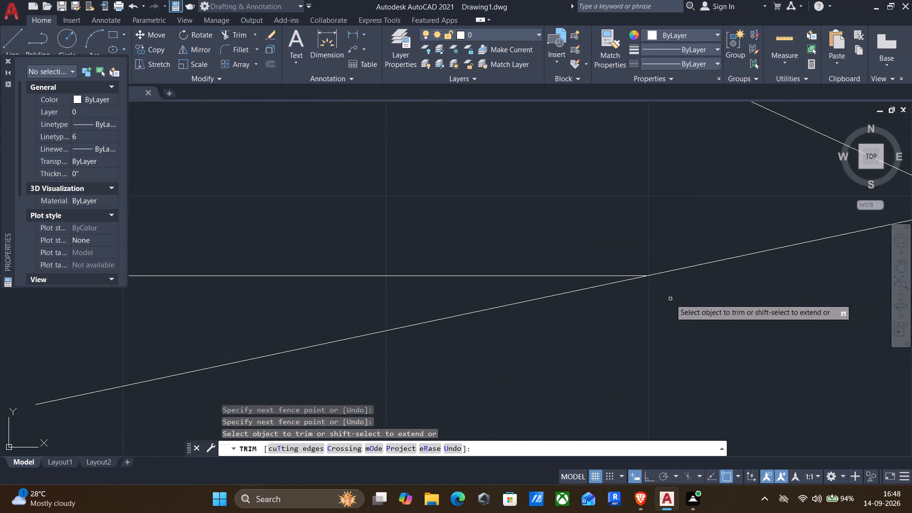
{"action": "scroll", "coordinate": [659, 306], "scroll_direction": "down", "scroll_amount": 3}
{"action": "middle_click_drag", "start_coordinate": [613, 343], "coordinate": [698, 290]}
{"action": "scroll", "coordinate": [675, 331], "scroll_direction": "down", "scroll_amount": 2}
{"action": "middle_click_drag", "start_coordinate": [645, 384], "coordinate": [704, 337]}
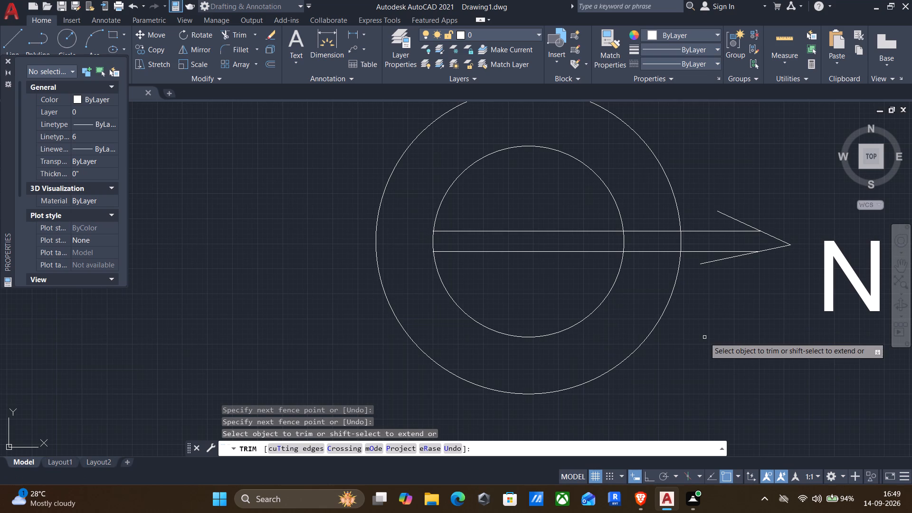
{"action": "key", "text": "Escape"}
Draw a horizontal guide line about 1'-4" long running west from the midpoint of the shaft's west end.
{"action": "middle_click_drag", "start_coordinate": [570, 279], "coordinate": [678, 294]}
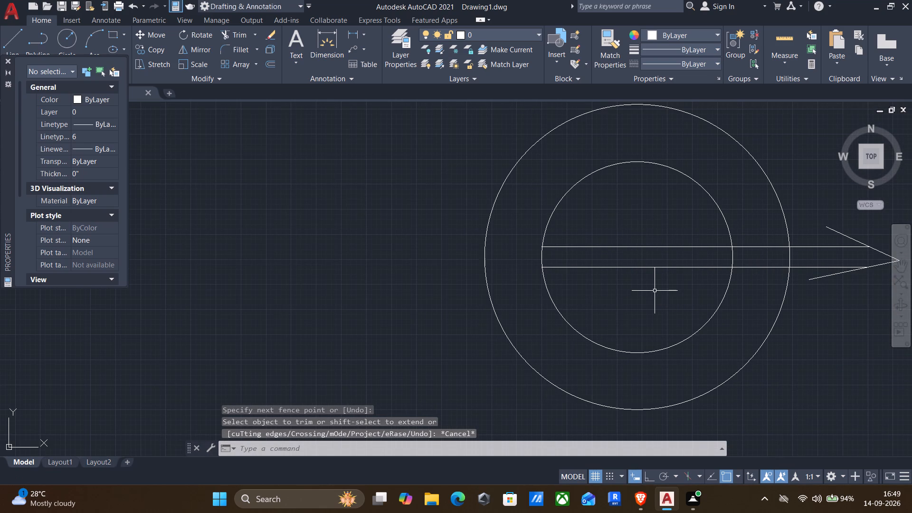
{"action": "key", "text": "l"}
{"action": "key", "text": "Return"}
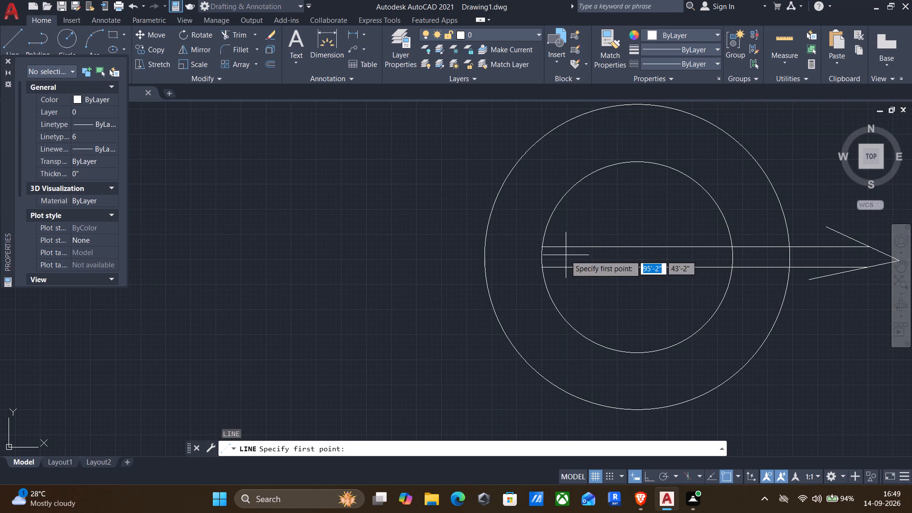
{"action": "left_click", "coordinate": [543, 261]}
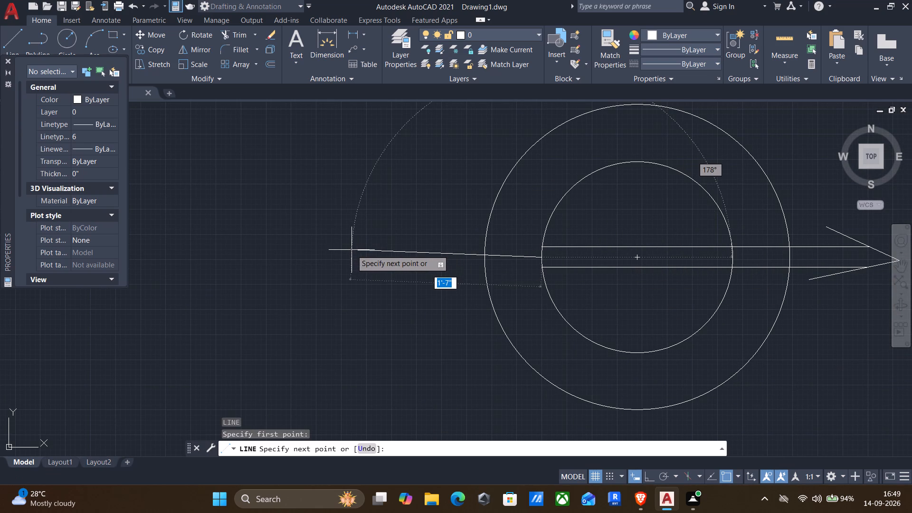
{"action": "key", "text": "F8"}
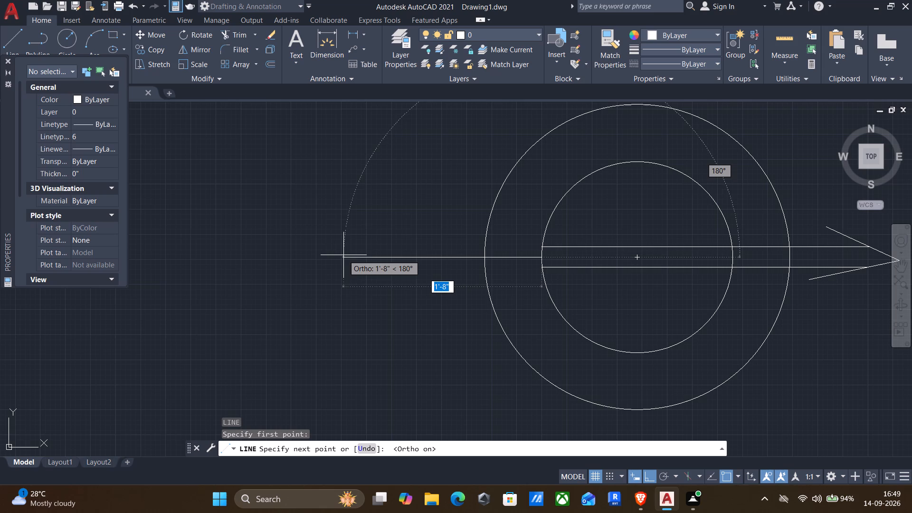
{"action": "left_click", "coordinate": [380, 252]}
{"action": "key", "text": "Return"}
Draw two tapering lines from the west ends of the shaft lines to the guide line's west endpoint.
{"action": "key", "text": "Return"}
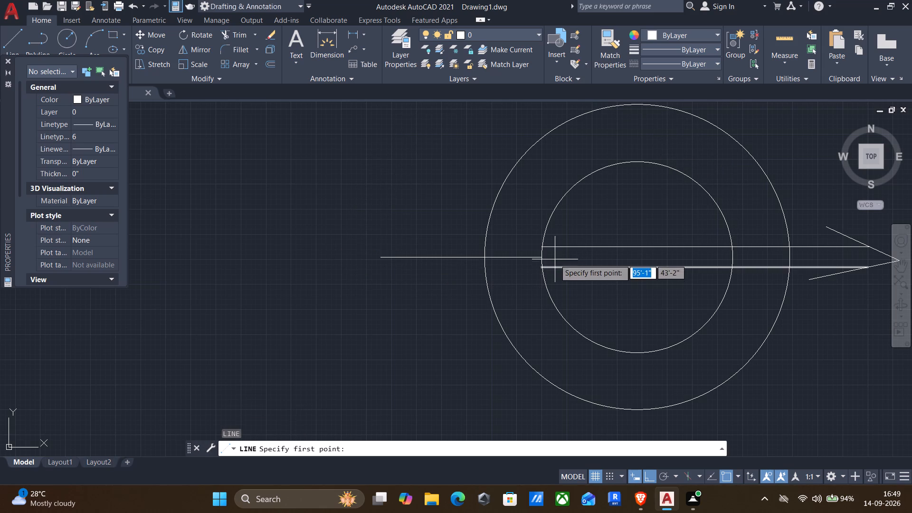
{"action": "left_click_drag", "start_coordinate": [540, 248], "coordinate": [531, 249]}
{"action": "left_click", "coordinate": [379, 258]}
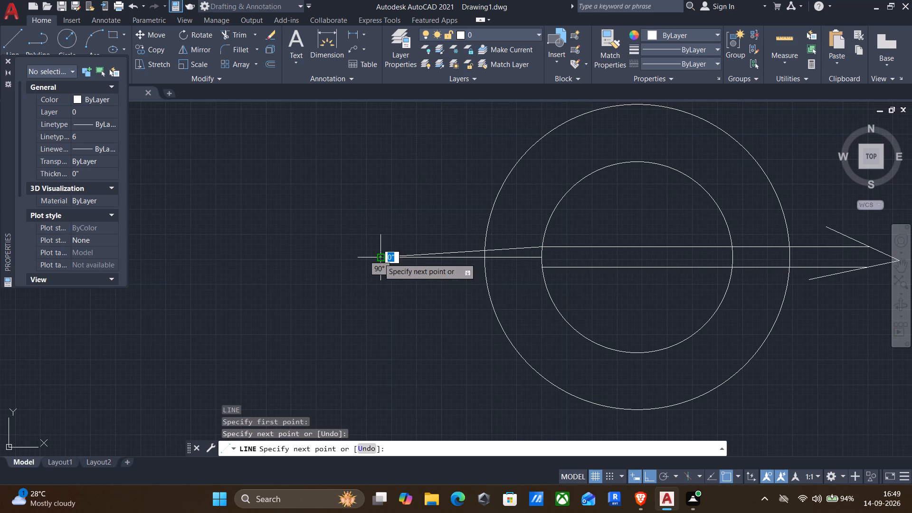
{"action": "key", "text": "Return"}
{"action": "key", "text": "Return"}
{"action": "left_click", "coordinate": [540, 267]}
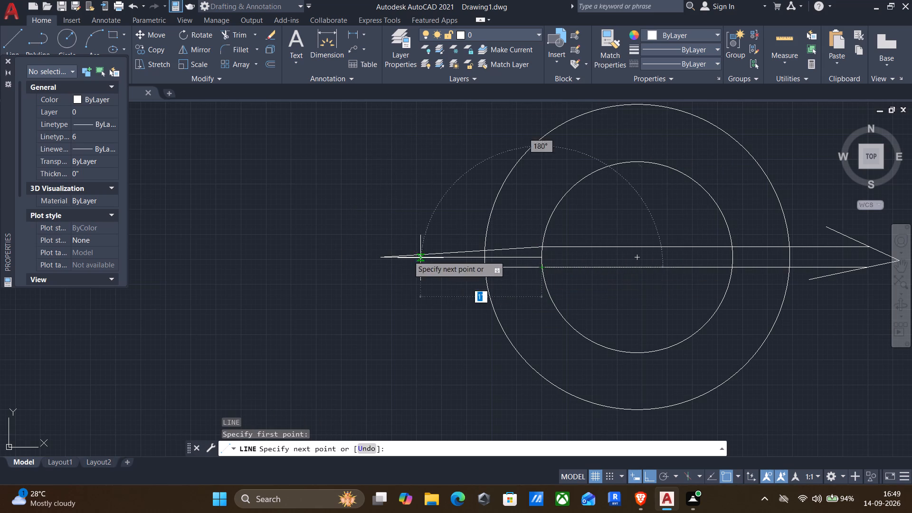
{"action": "left_click", "coordinate": [379, 255]}
{"action": "key", "text": "Return"}
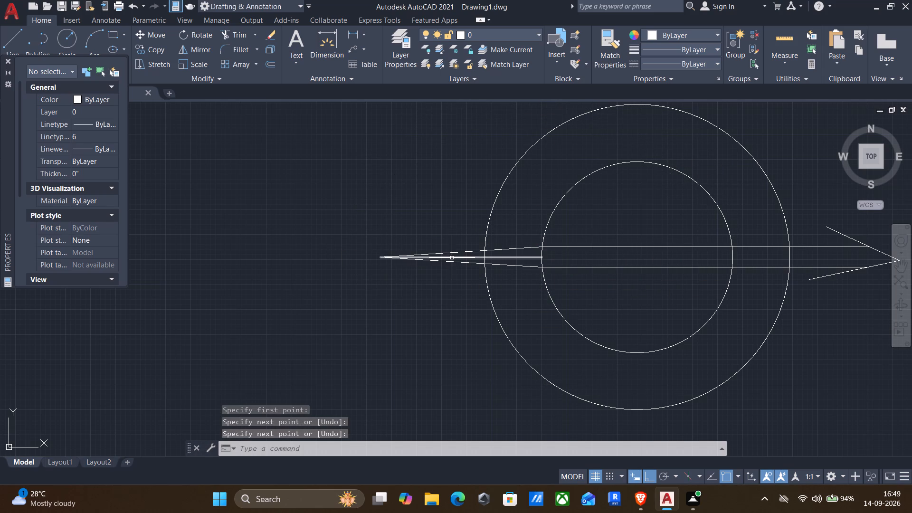
Delete the horizontal guide line between the two tapering tail lines.
{"action": "left_click", "coordinate": [452, 258]}
{"action": "key", "text": "Delete"}
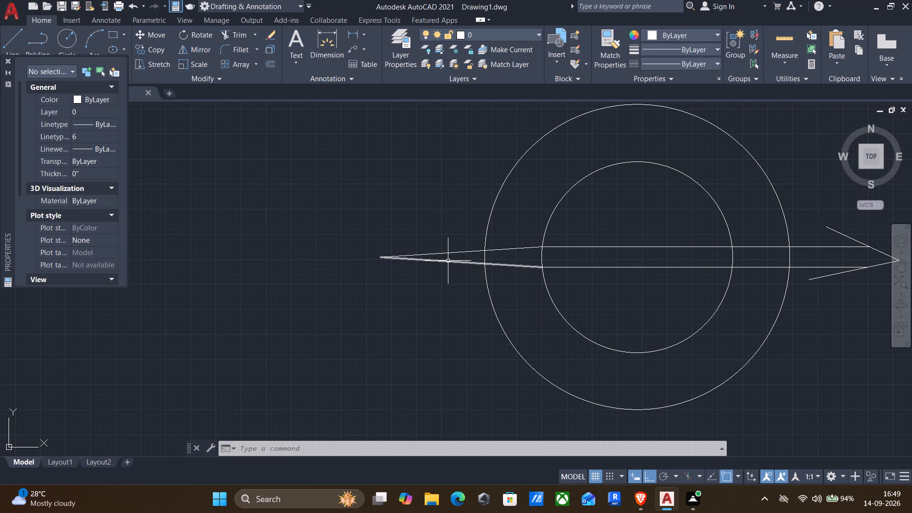
With Ortho off, draw a three-segment angular bracket between the two tapering tail lines, opening east, just outside the outer circle.
{"action": "key", "text": "l"}
{"action": "key", "text": "Return"}
{"action": "scroll", "coordinate": [459, 252], "scroll_direction": "up", "scroll_amount": 2}
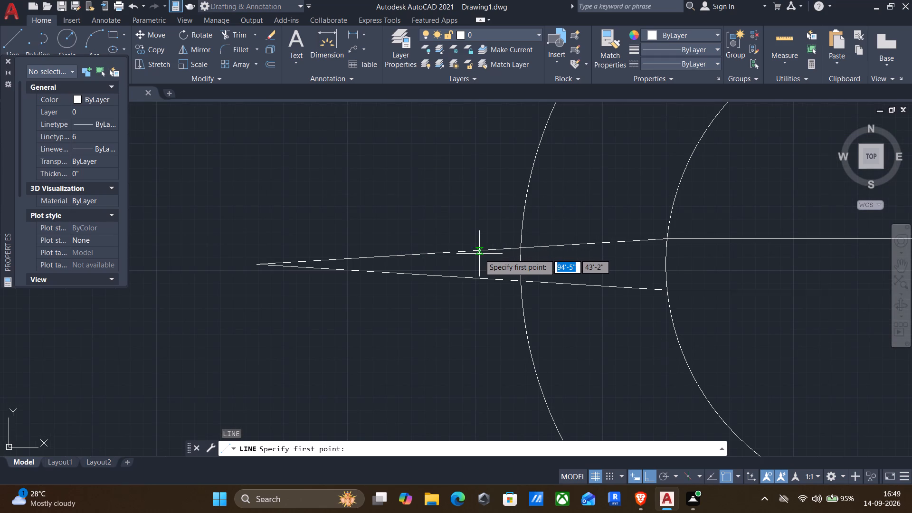
{"action": "left_click", "coordinate": [479, 250]}
{"action": "scroll", "coordinate": [465, 262], "scroll_direction": "up", "scroll_amount": 2}
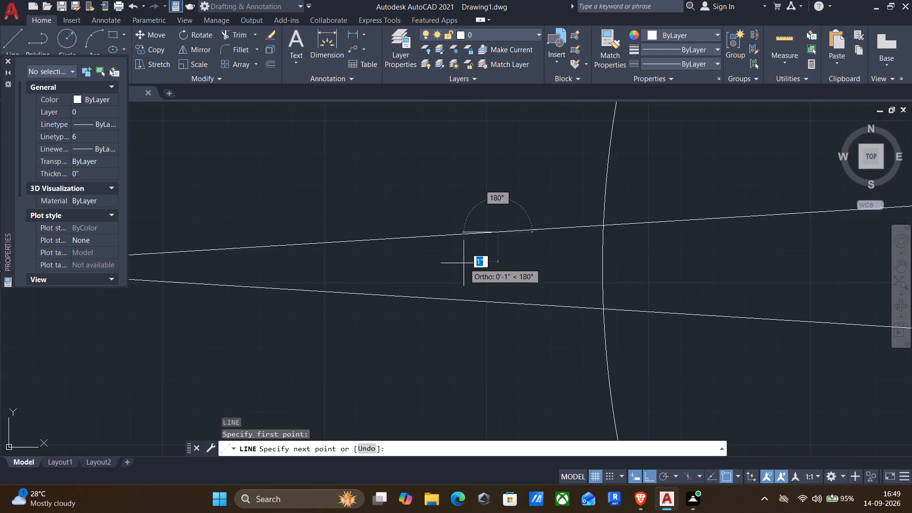
{"action": "key", "text": "F8"}
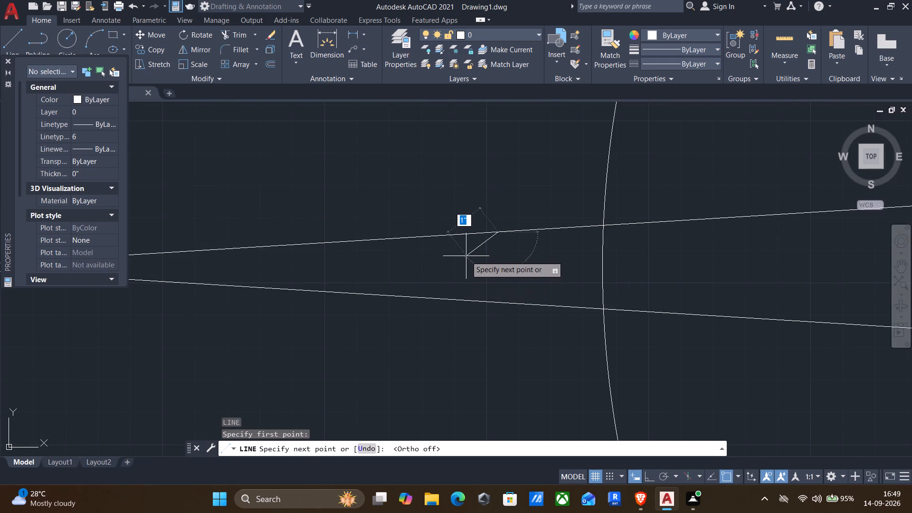
{"action": "left_click", "coordinate": [468, 250]}
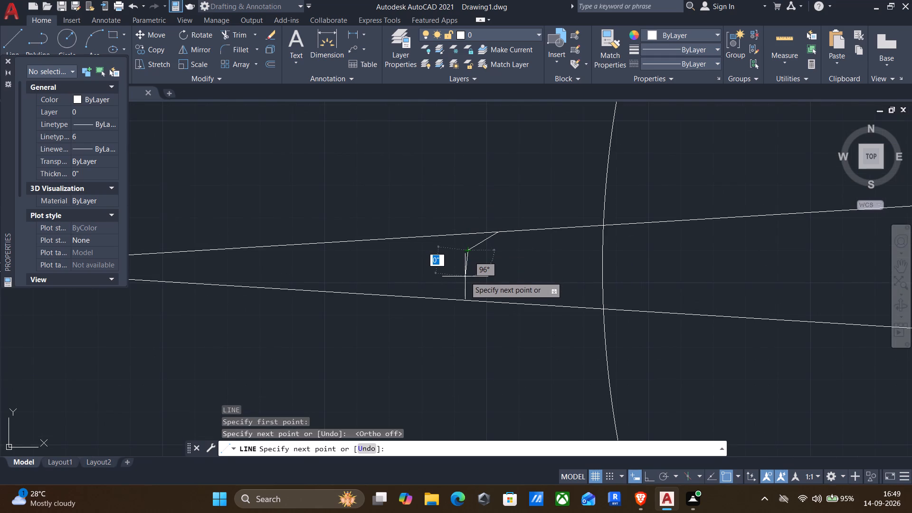
{"action": "left_click", "coordinate": [467, 281]}
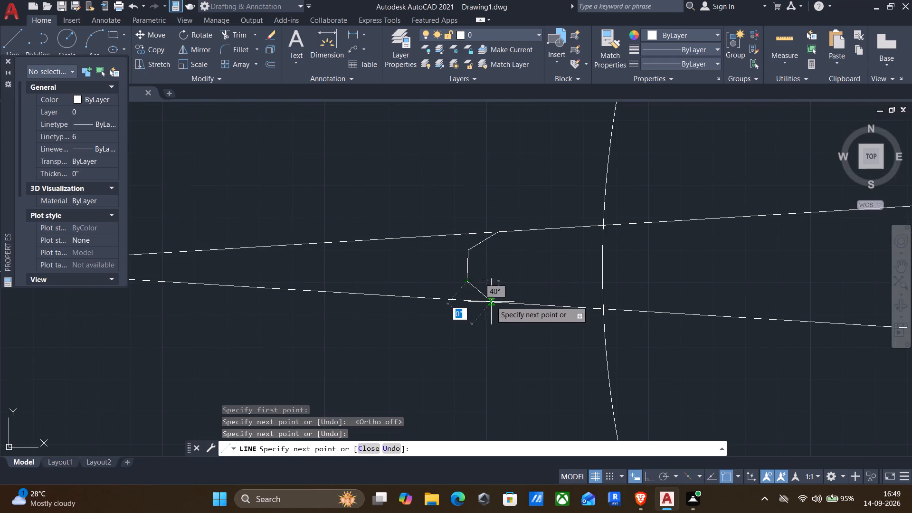
{"action": "left_click", "coordinate": [493, 302]}
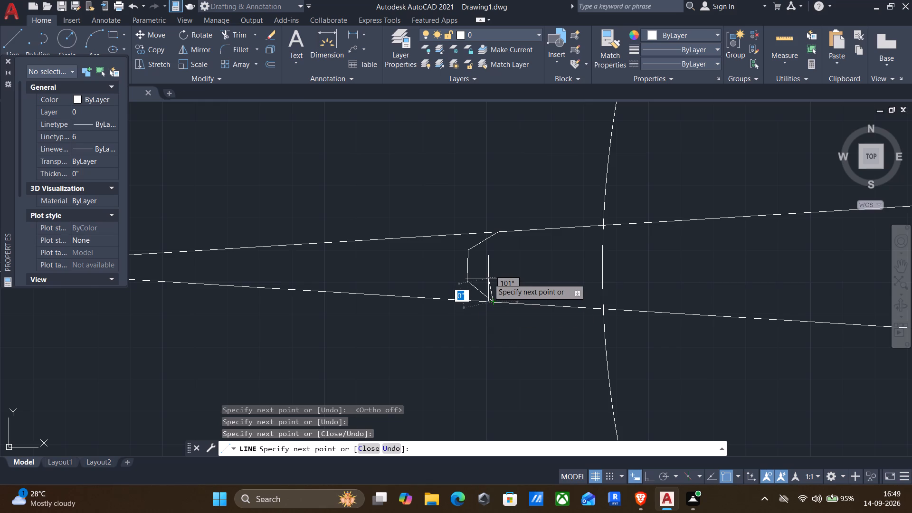
{"action": "key", "text": "Return"}
Join the bracket's three line segments into one polyline.
{"action": "left_click", "coordinate": [494, 290]}
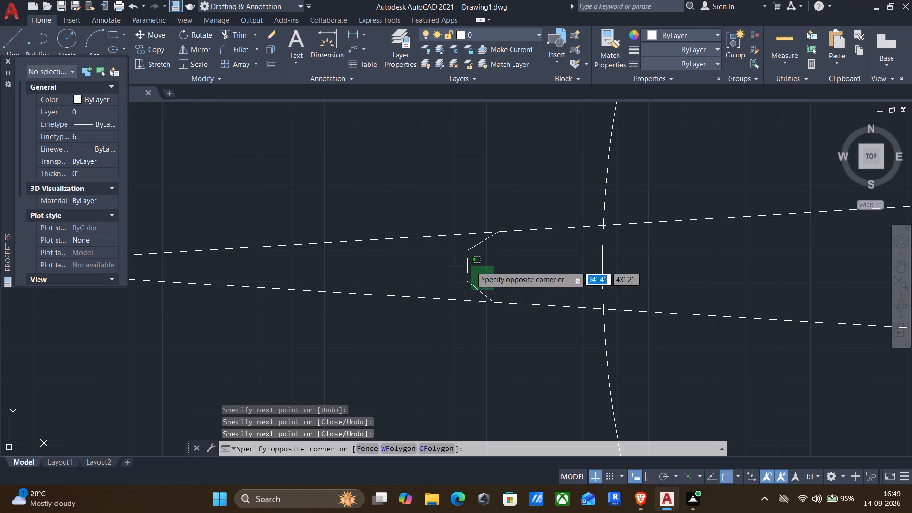
{"action": "left_click", "coordinate": [441, 236]}
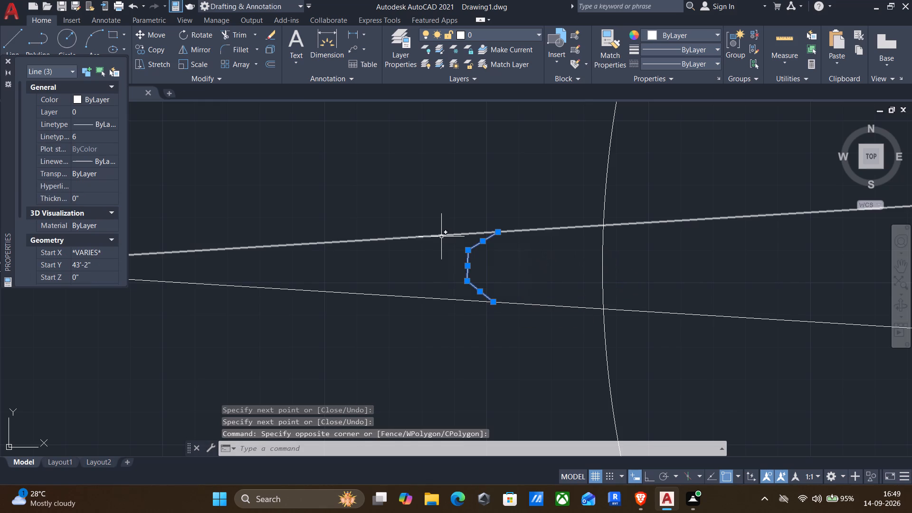
{"action": "key", "text": "j"}
{"action": "key", "text": "Return"}
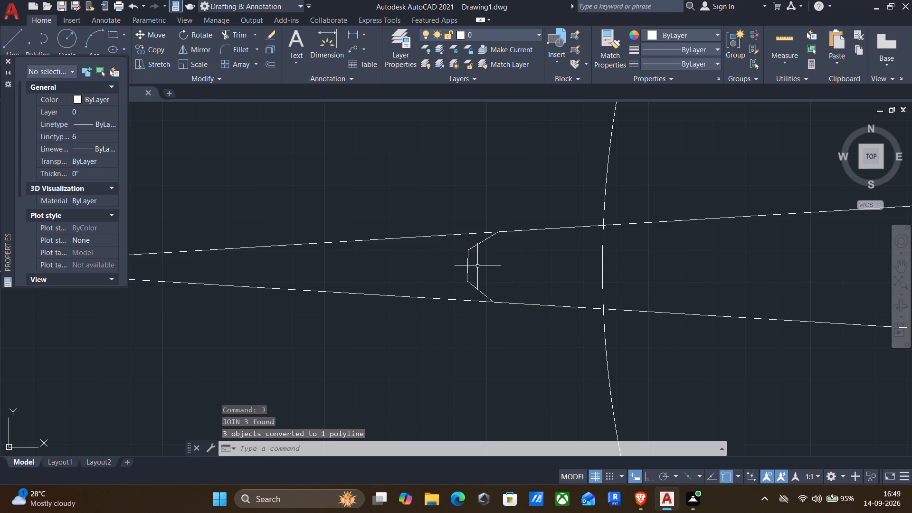
Offset the bracket polyline twice toward its open east side, using a short picked distance and entering 1" and 0.5".
{"action": "key", "text": "o"}
{"action": "key", "text": "Return"}
{"action": "left_click", "coordinate": [469, 267]}
{"action": "left_click", "coordinate": [478, 265]}
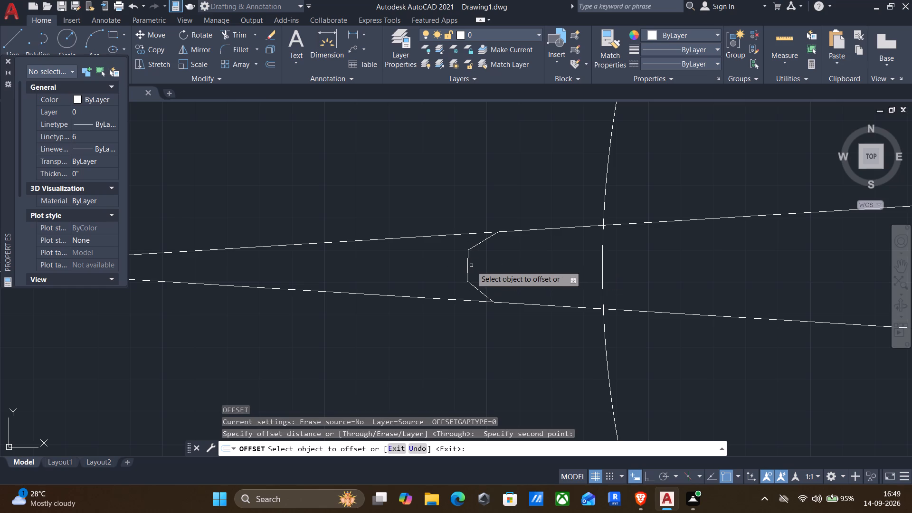
{"action": "left_click", "coordinate": [468, 266]}
{"action": "key", "text": "1"}
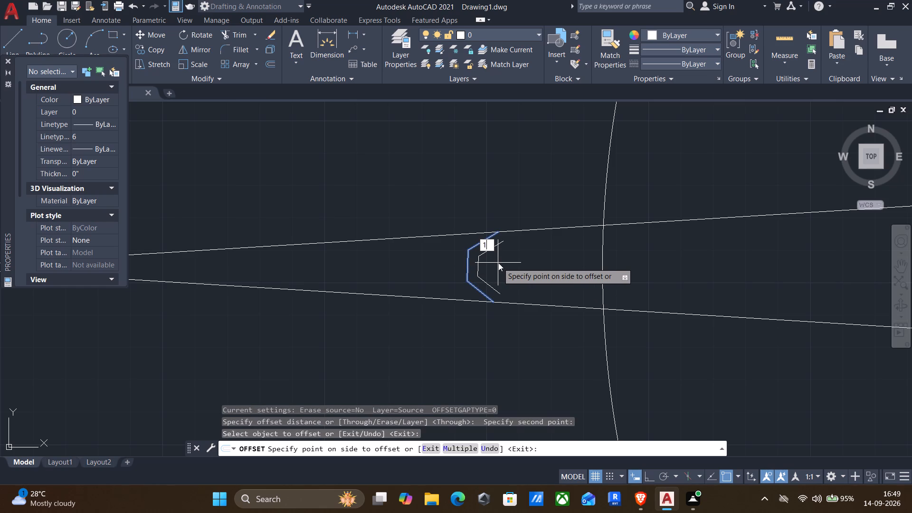
{"action": "key", "text": "shift+quotedbl"}
{"action": "key", "text": "Return"}
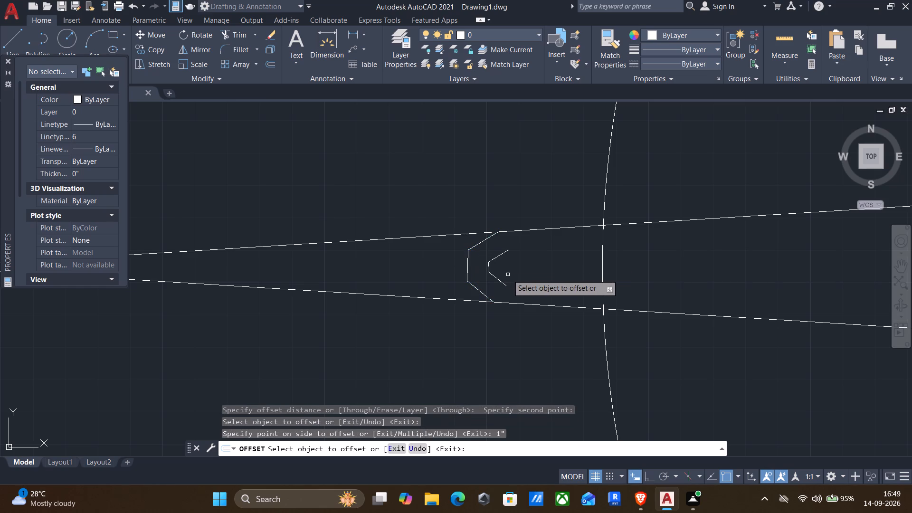
{"action": "left_click", "coordinate": [468, 262]}
{"action": "type", "text": "0.5\""}
{"action": "key", "text": "Return"}
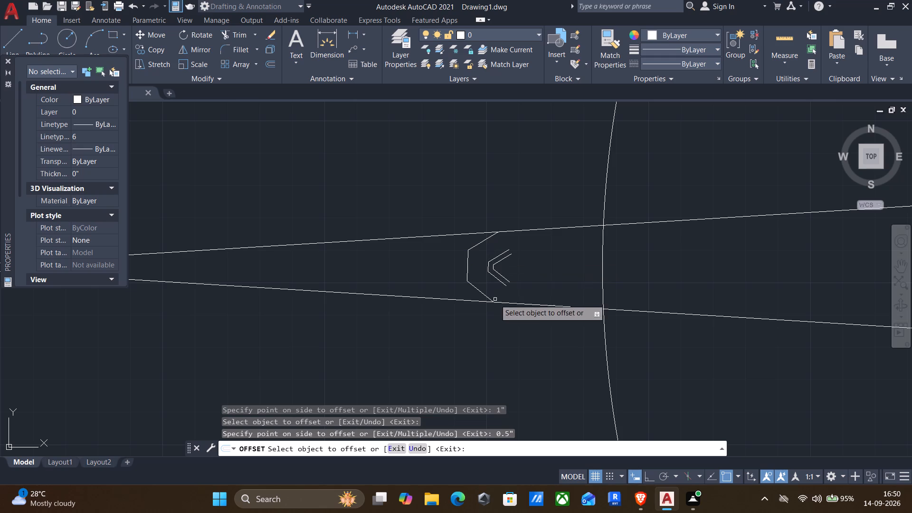
{"action": "key", "text": "Escape"}
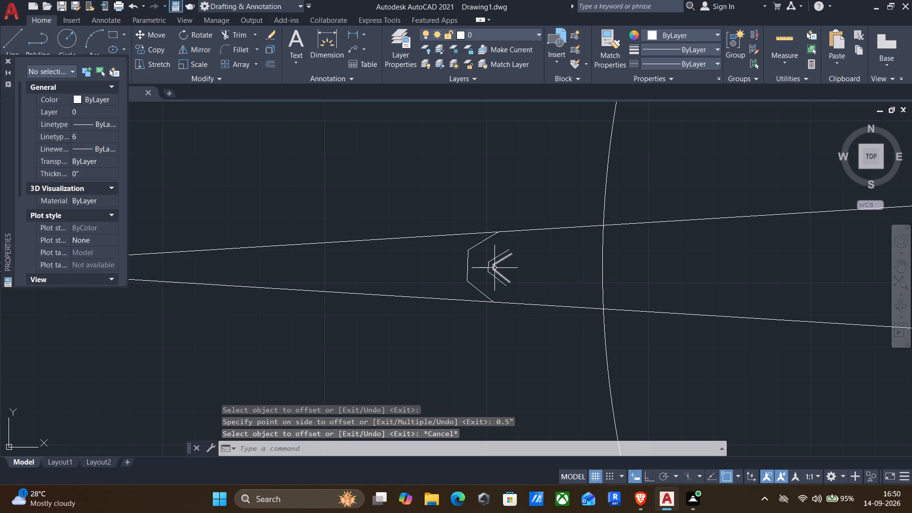
Copy the original bracket polyline three times westward along the tail at small, roughly even spacings.
{"action": "scroll", "coordinate": [499, 268], "scroll_direction": "up", "scroll_amount": 2}
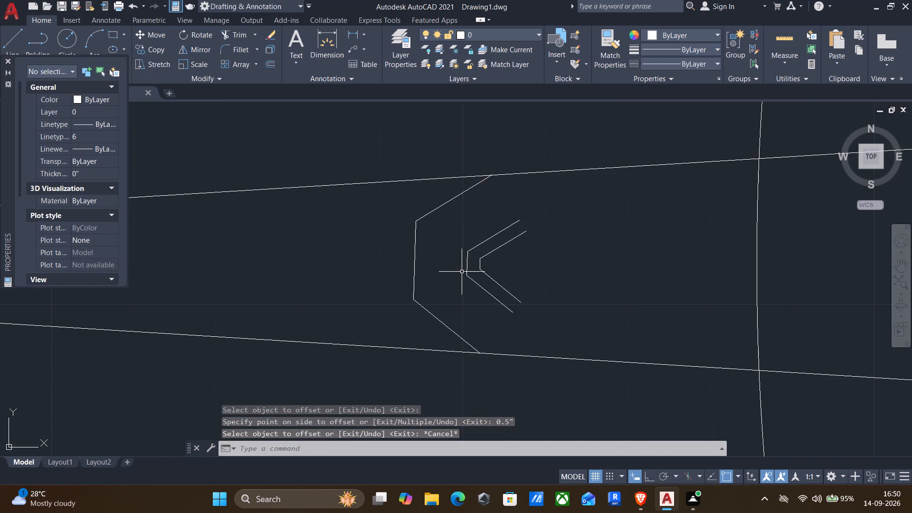
{"action": "scroll", "coordinate": [460, 272], "scroll_direction": "down", "scroll_amount": 3}
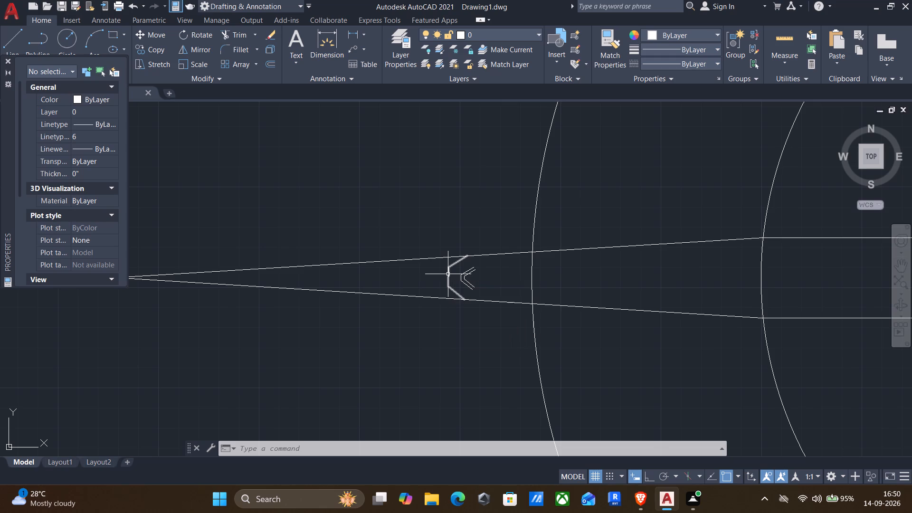
{"action": "type", "text": "CO"}
{"action": "key", "text": "Return"}
{"action": "left_click", "coordinate": [448, 274]}
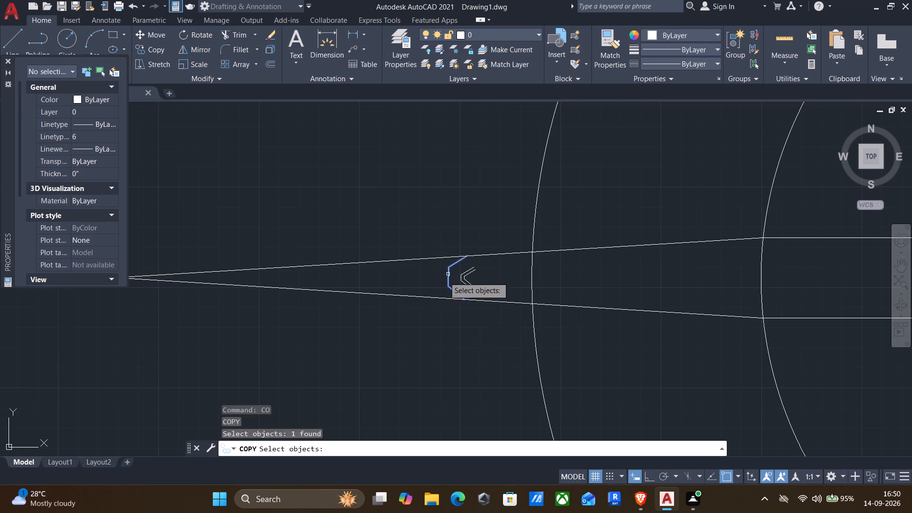
{"action": "key", "text": "Return"}
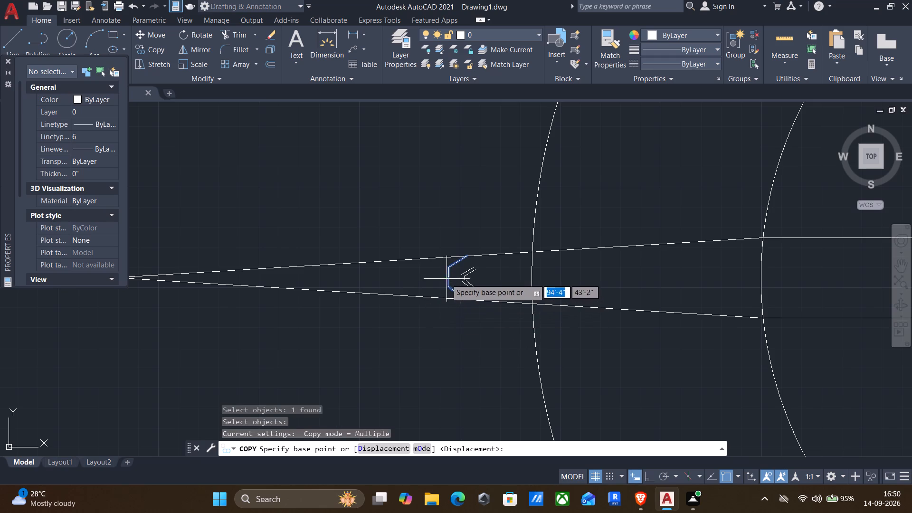
{"action": "left_click", "coordinate": [446, 277]}
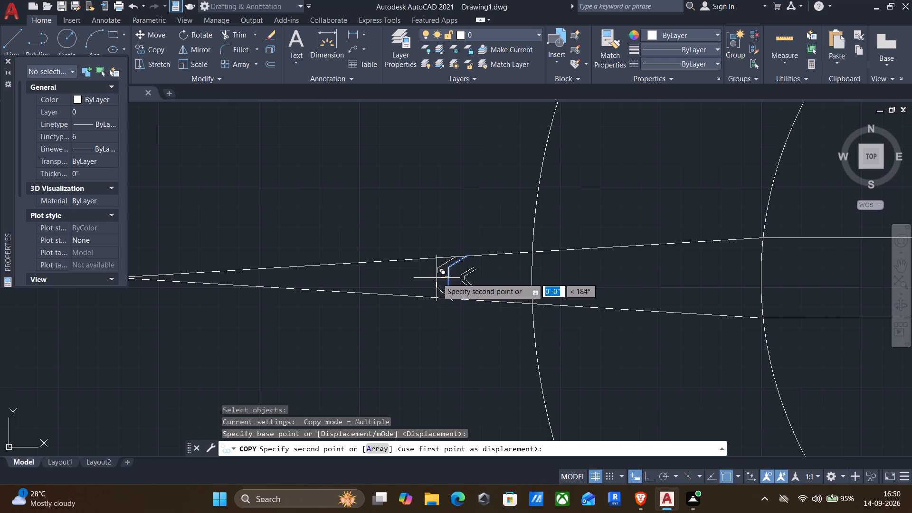
{"action": "left_click", "coordinate": [441, 276]}
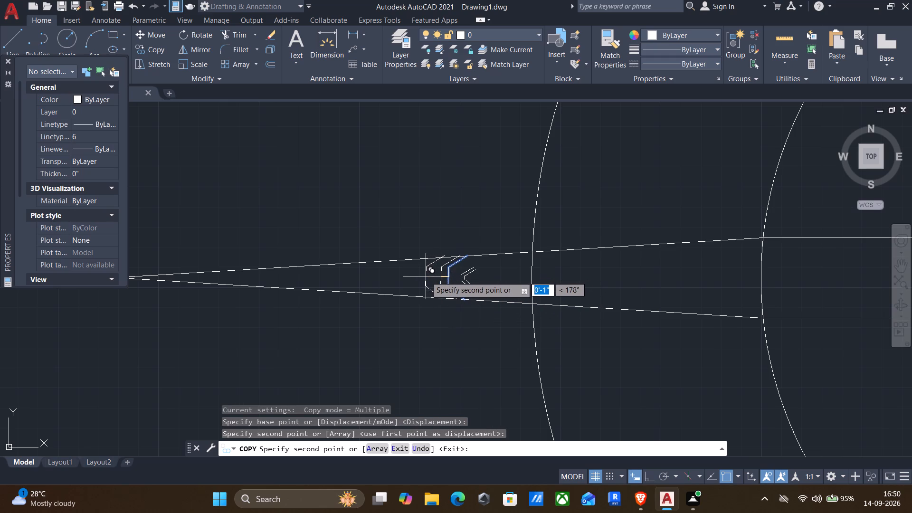
{"action": "left_click", "coordinate": [433, 276]}
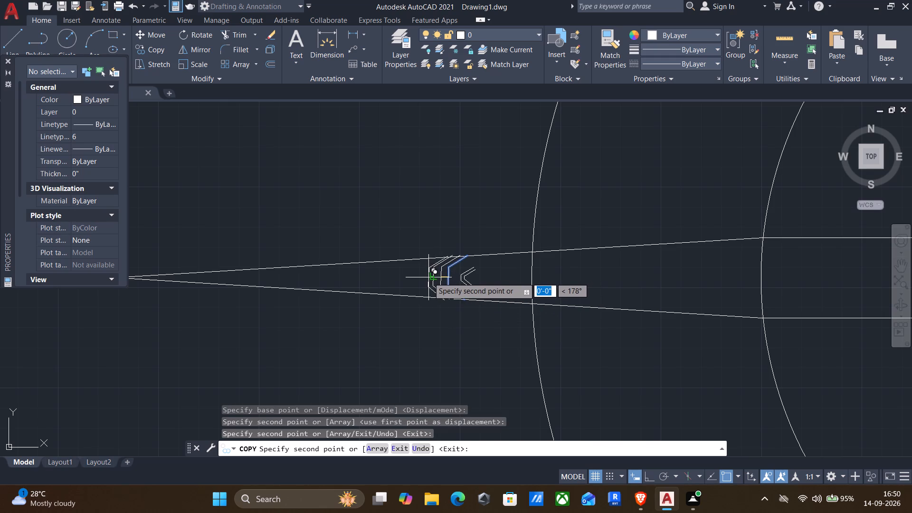
{"action": "left_click", "coordinate": [426, 275]}
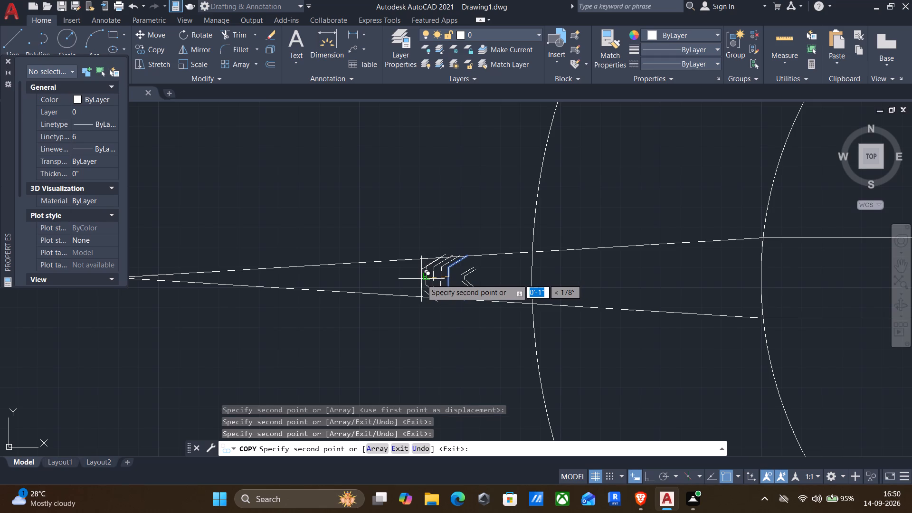
{"action": "key", "text": "Escape"}
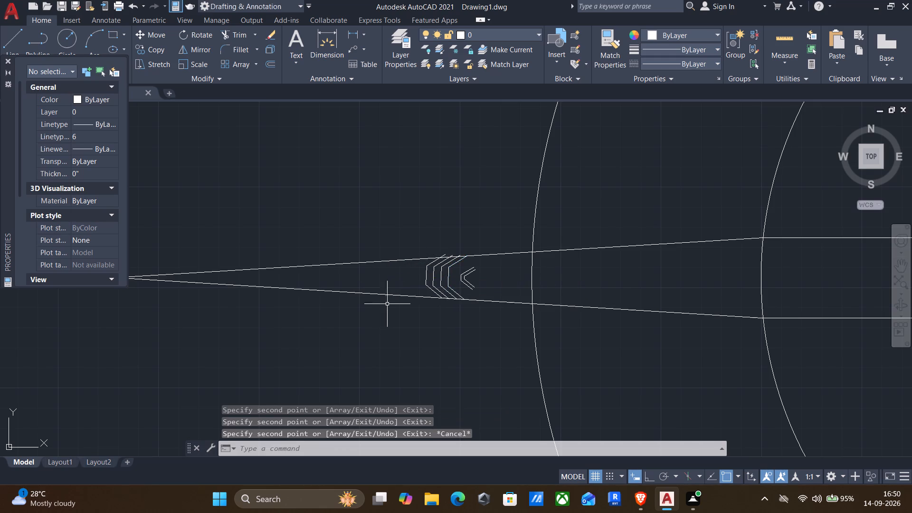
Draw a circle of about 2" radius centred on the west tip of the tapering tail.
{"action": "scroll", "coordinate": [457, 297], "scroll_direction": "down", "scroll_amount": 1}
{"action": "scroll", "coordinate": [414, 305], "scroll_direction": "down", "scroll_amount": 1}
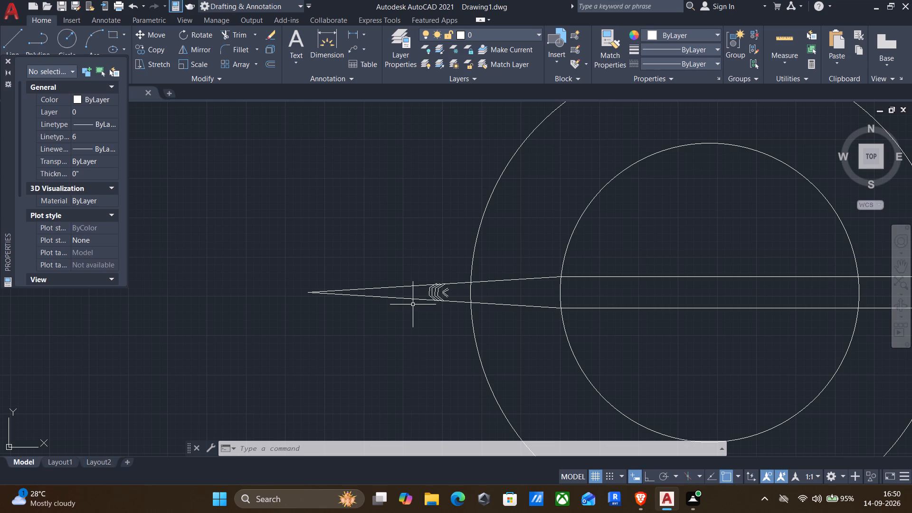
{"action": "key", "text": "c"}
{"action": "key", "text": "Return"}
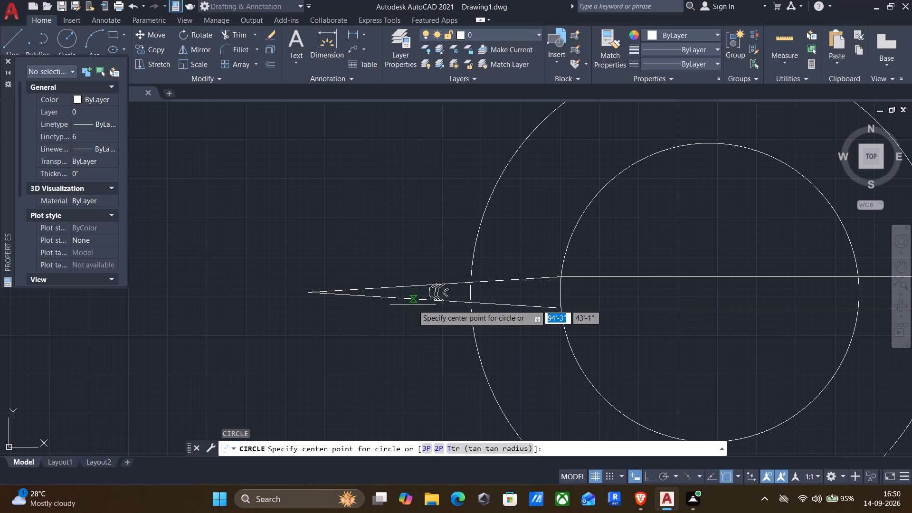
{"action": "left_click", "coordinate": [307, 290]}
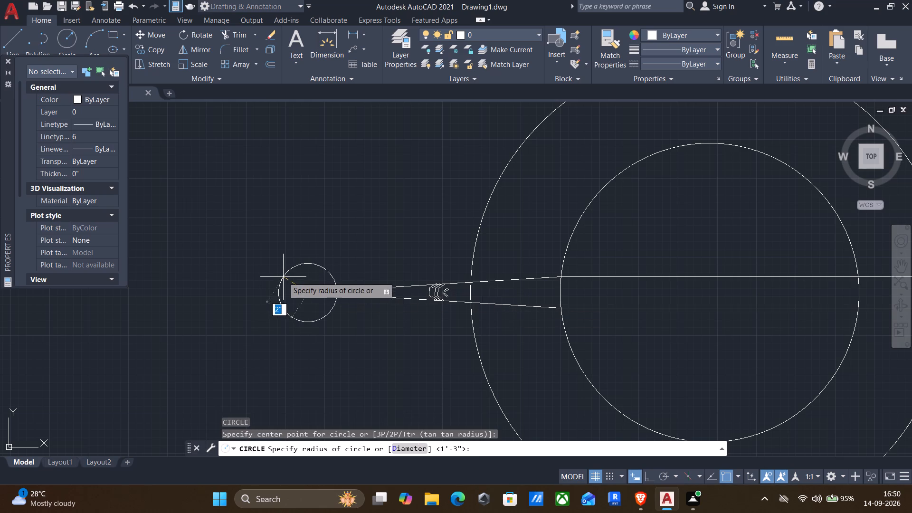
{"action": "left_click", "coordinate": [283, 290]}
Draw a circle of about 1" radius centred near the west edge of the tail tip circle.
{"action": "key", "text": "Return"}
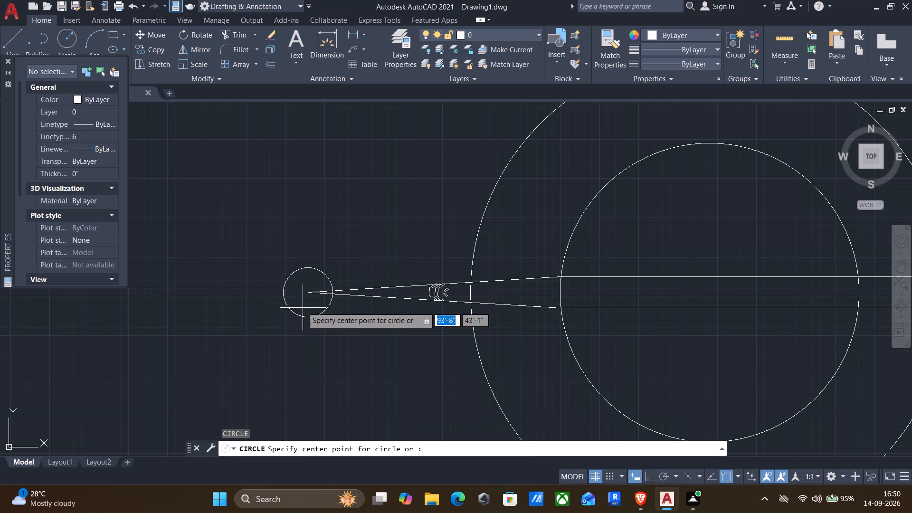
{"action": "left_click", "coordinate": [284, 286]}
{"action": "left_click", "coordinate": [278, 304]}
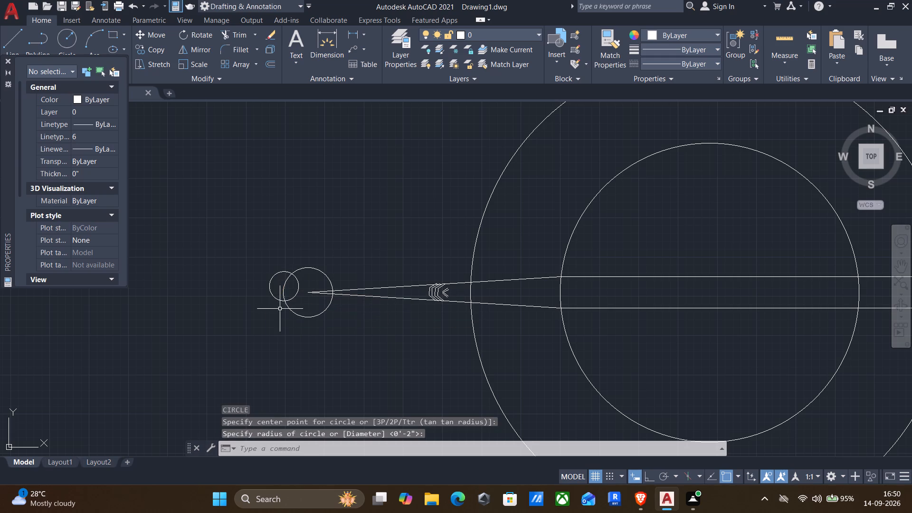
Draw a very small circle centred on the west quadrant of the tail tip circle.
{"action": "key", "text": "Return"}
{"action": "scroll", "coordinate": [296, 323], "scroll_direction": "down", "scroll_amount": 2}
{"action": "key", "text": "Escape"}
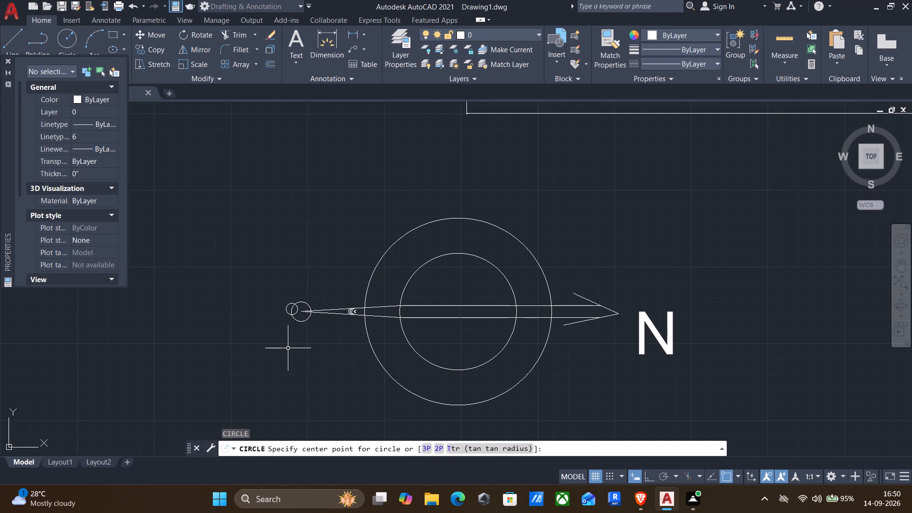
{"action": "scroll", "coordinate": [272, 299], "scroll_direction": "up", "scroll_amount": 2}
{"action": "key", "text": "Return"}
{"action": "scroll", "coordinate": [300, 344], "scroll_direction": "up", "scroll_amount": 2}
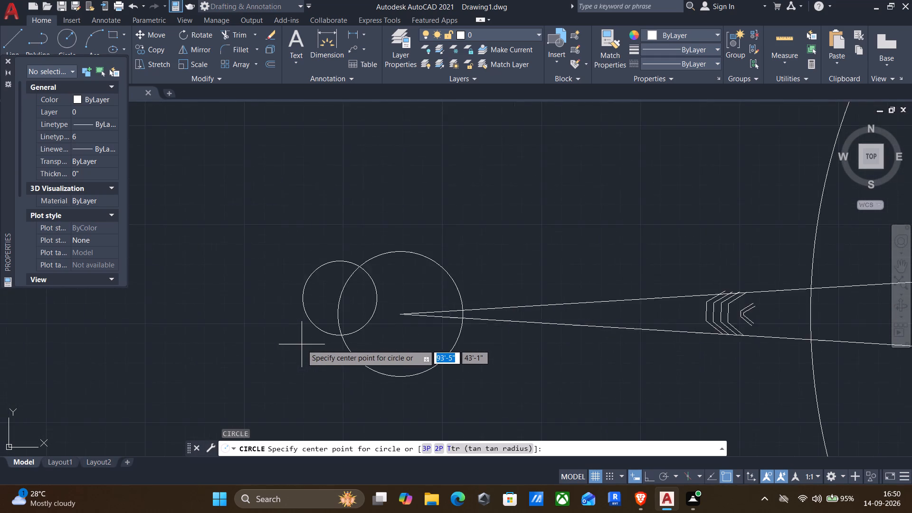
{"action": "scroll", "coordinate": [302, 344], "scroll_direction": "up", "scroll_amount": 1}
{"action": "left_click", "coordinate": [356, 295]}
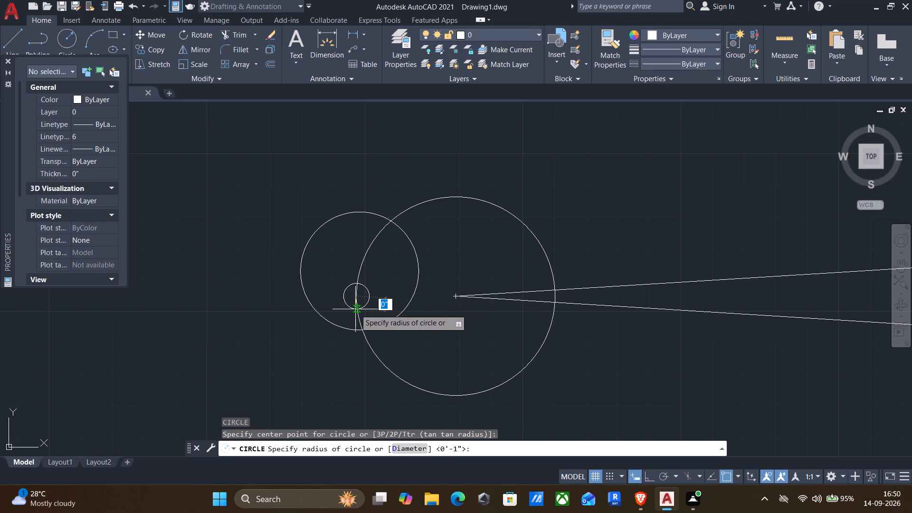
{"action": "left_click", "coordinate": [355, 311]}
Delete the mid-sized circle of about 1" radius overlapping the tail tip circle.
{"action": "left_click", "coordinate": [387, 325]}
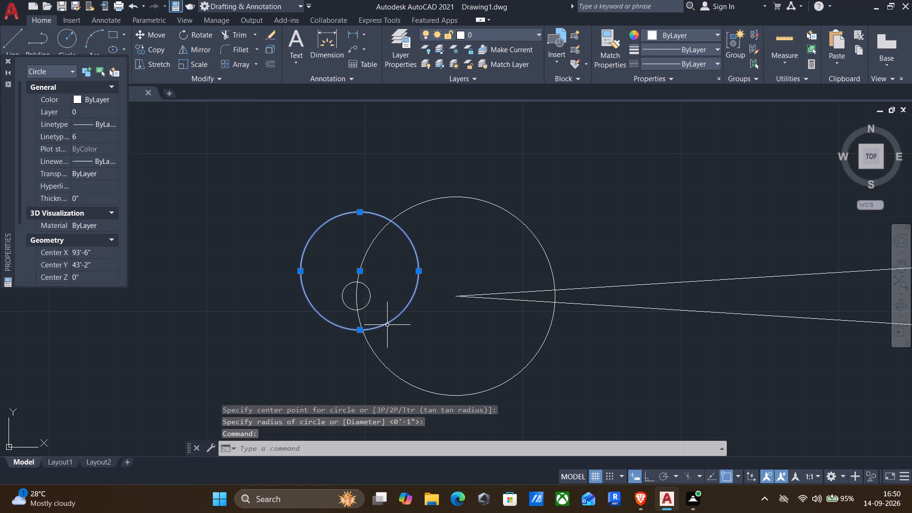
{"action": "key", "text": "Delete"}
Trim the part of the very small circle that lies inside the tail tip circle.
{"action": "type", "text": "TR"}
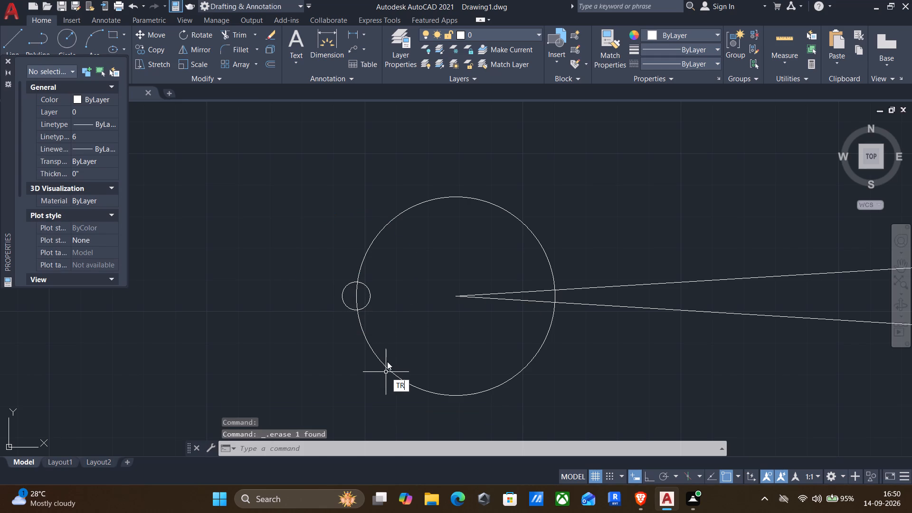
{"action": "key", "text": "Return"}
{"action": "left_click", "coordinate": [369, 302]}
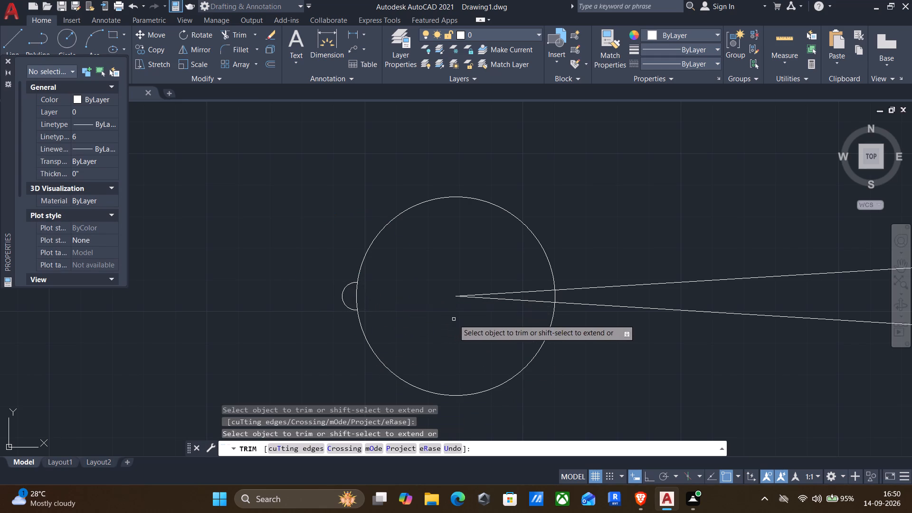
{"action": "scroll", "coordinate": [453, 318], "scroll_direction": "down", "scroll_amount": 2}
{"action": "key", "text": "Escape"}
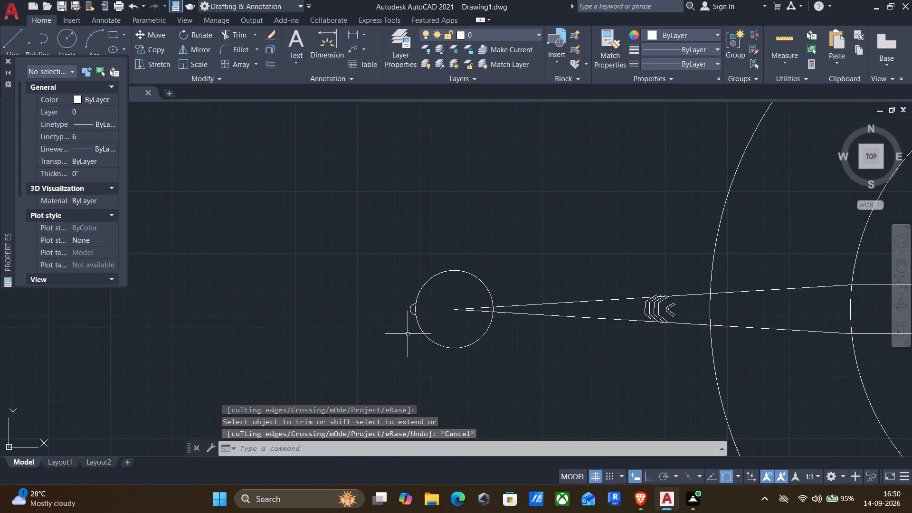
Draw a vertical line through the north arrow's circles from the outer circle's top quadrant to its bottom quadrant.
{"action": "scroll", "coordinate": [408, 334], "scroll_direction": "down", "scroll_amount": 2}
{"action": "scroll", "coordinate": [517, 310], "scroll_direction": "up", "scroll_amount": 4}
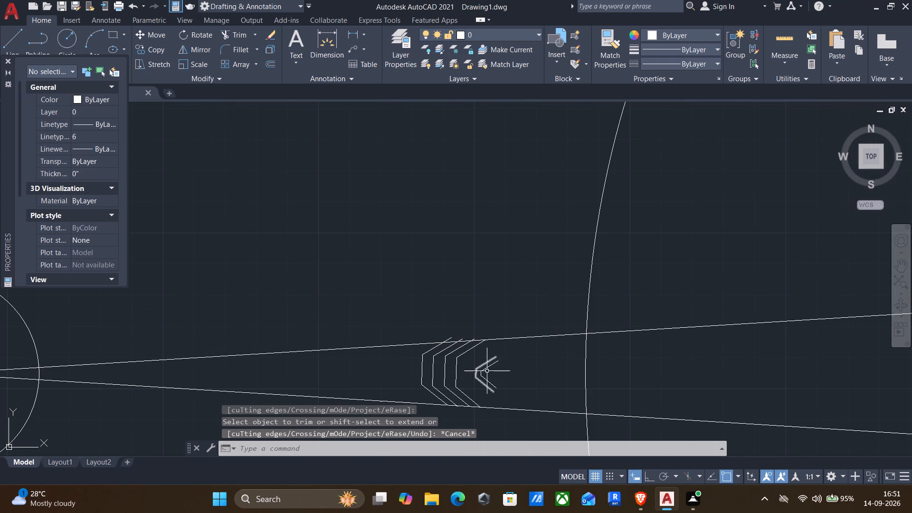
{"action": "scroll", "coordinate": [494, 380], "scroll_direction": "down", "scroll_amount": 4}
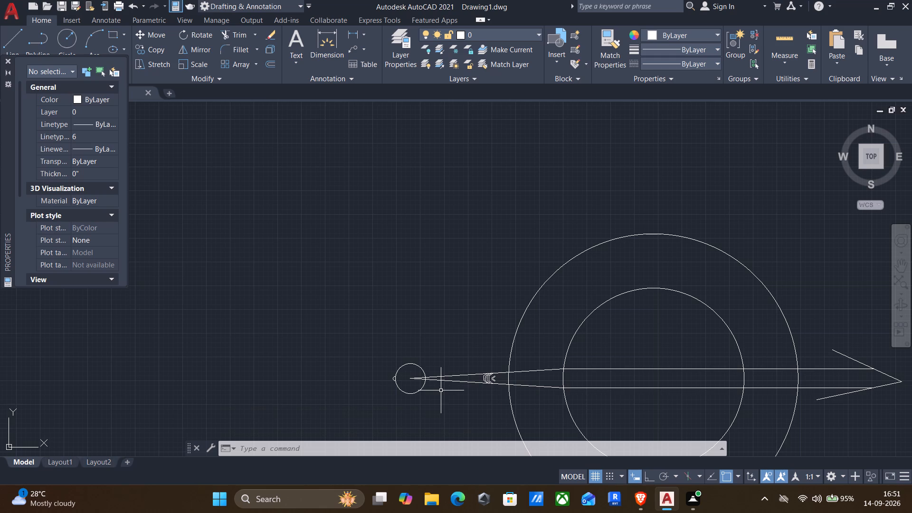
{"action": "key", "text": "l"}
{"action": "key", "text": "Return"}
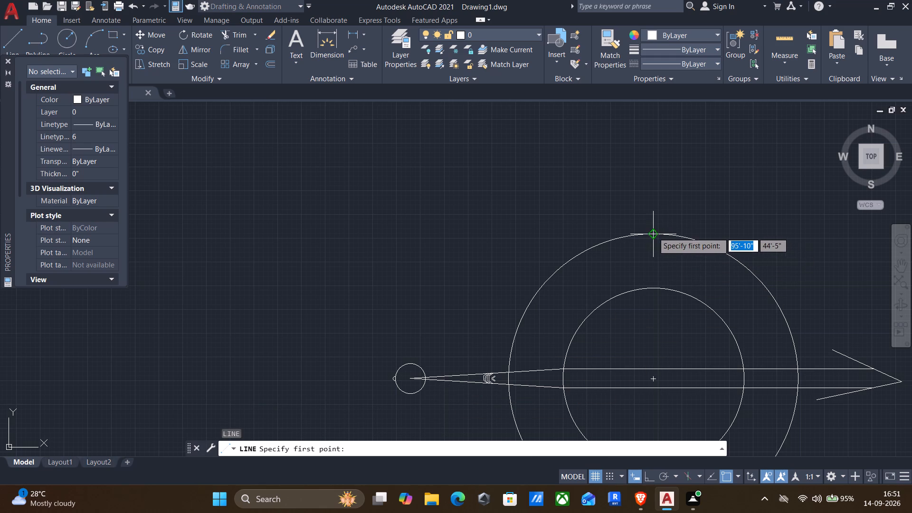
{"action": "left_click", "coordinate": [653, 232]}
{"action": "scroll", "coordinate": [638, 367], "scroll_direction": "down", "scroll_amount": 2}
{"action": "key", "text": "F8"}
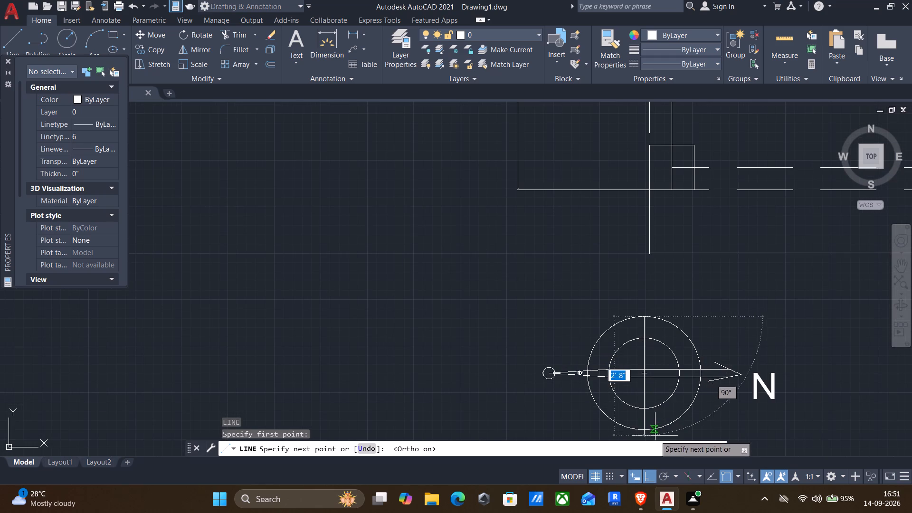
{"action": "left_click", "coordinate": [644, 433]}
{"action": "key", "text": "Return"}
Offset the vertical centreline 1" to each side.
{"action": "key", "text": "o"}
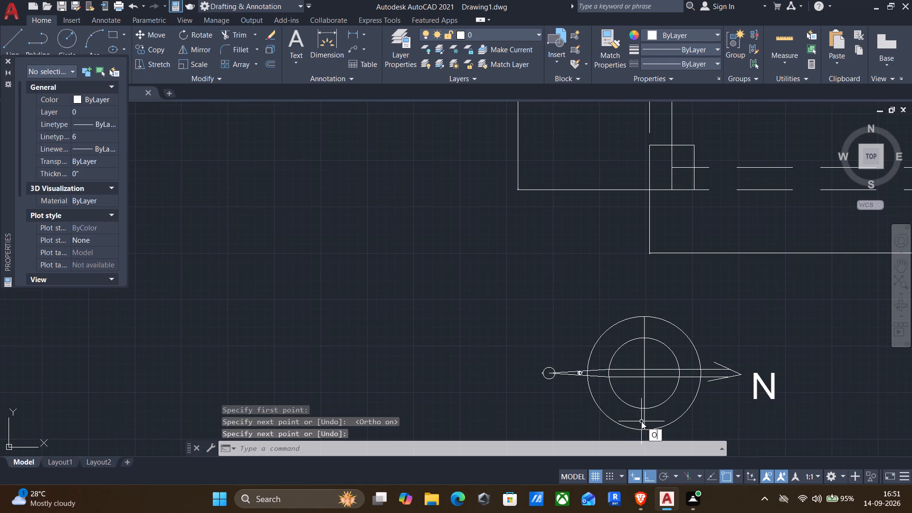
{"action": "key", "text": "Return"}
{"action": "left_click", "coordinate": [645, 411]}
{"action": "left_click", "coordinate": [657, 397]}
{"action": "left_click", "coordinate": [645, 397]}
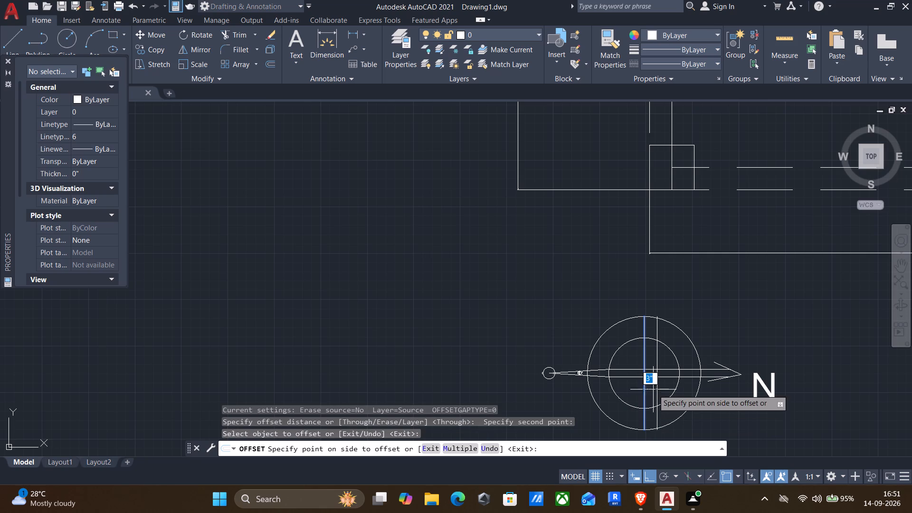
{"action": "type", "text": "1\""}
{"action": "key", "text": "Return"}
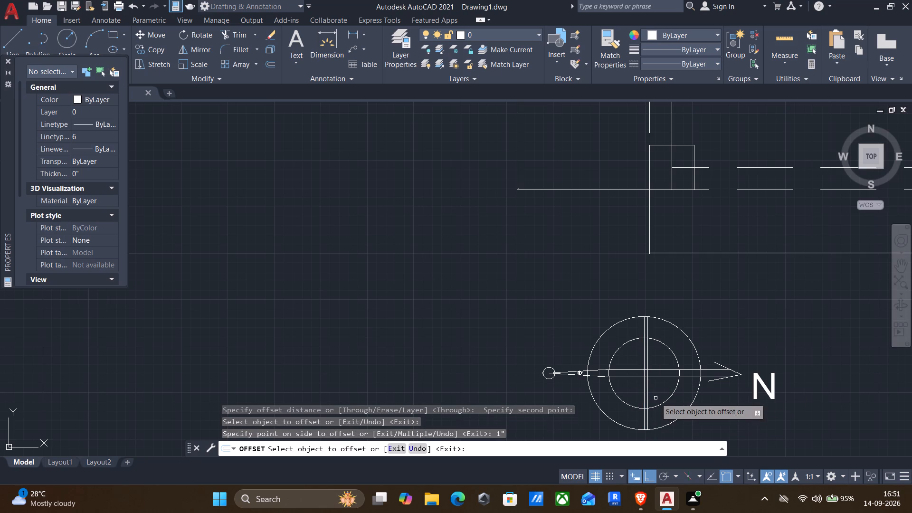
{"action": "left_click", "coordinate": [645, 399]}
{"action": "key", "text": "1"}
{"action": "key", "text": "shift+quotedbl"}
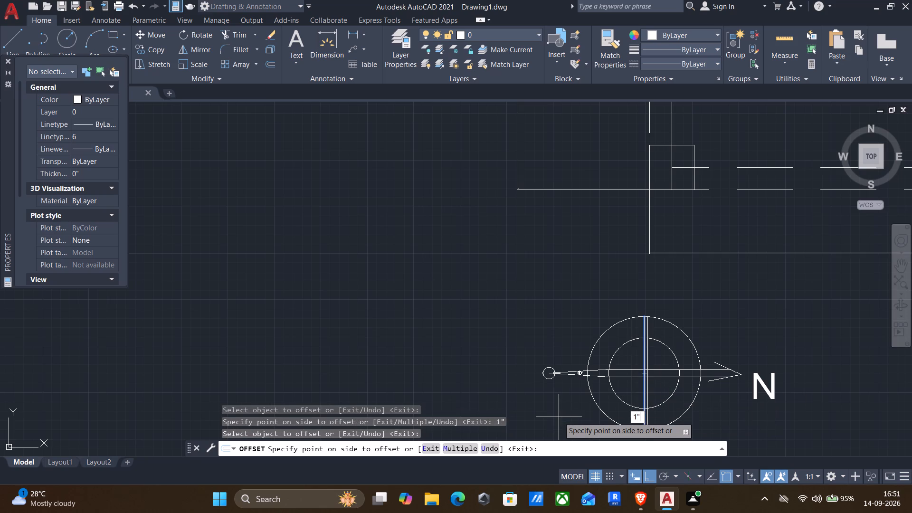
{"action": "key", "text": "Return"}
{"action": "key", "text": "Escape"}
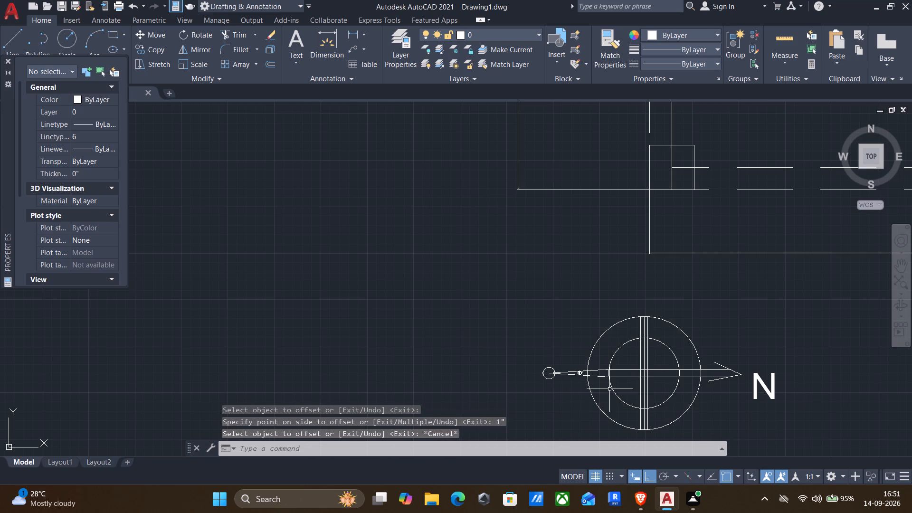
Draw a short vertical guide line upward from the top quadrant of the outer circle.
{"action": "scroll", "coordinate": [643, 324], "scroll_direction": "up", "scroll_amount": 2}
{"action": "key", "text": "l"}
{"action": "key", "text": "Return"}
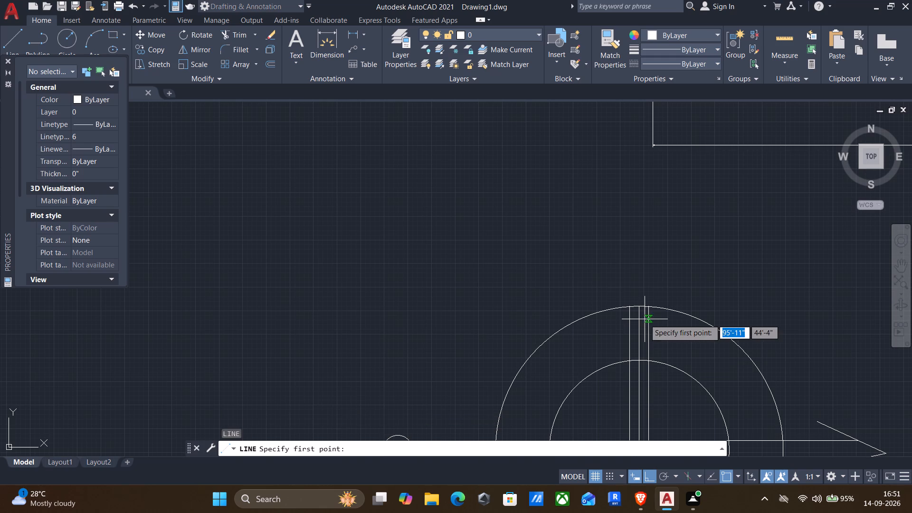
{"action": "left_click", "coordinate": [640, 308]}
{"action": "left_click", "coordinate": [643, 241]}
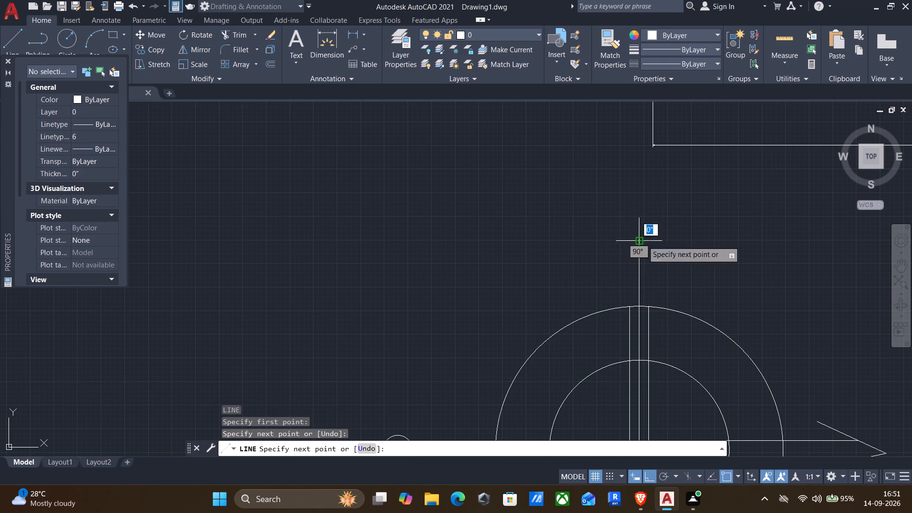
{"action": "key", "text": "Return"}
Draw a pointed tip joining the two offset lines' top ends at a point on the guide line about 2" above the outer circle.
{"action": "key", "text": "l"}
{"action": "key", "text": "Return"}
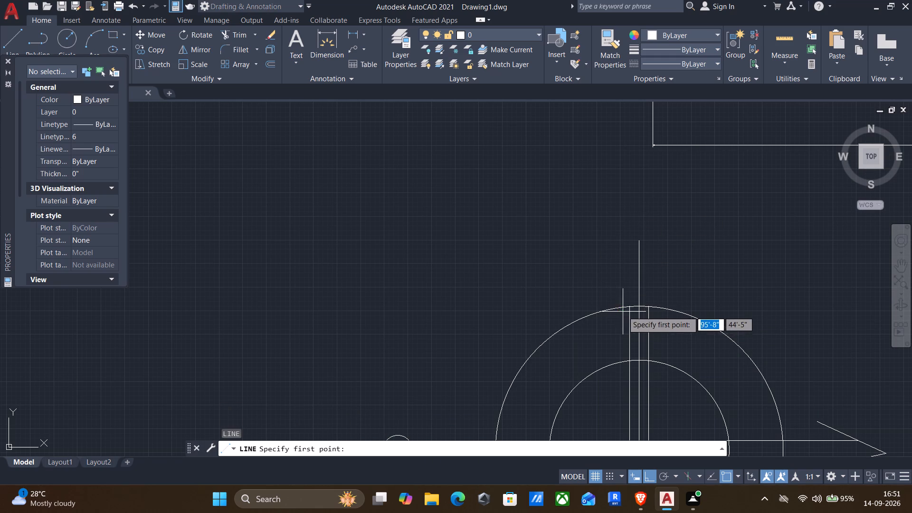
{"action": "left_click", "coordinate": [630, 306]}
{"action": "key", "text": "F8"}
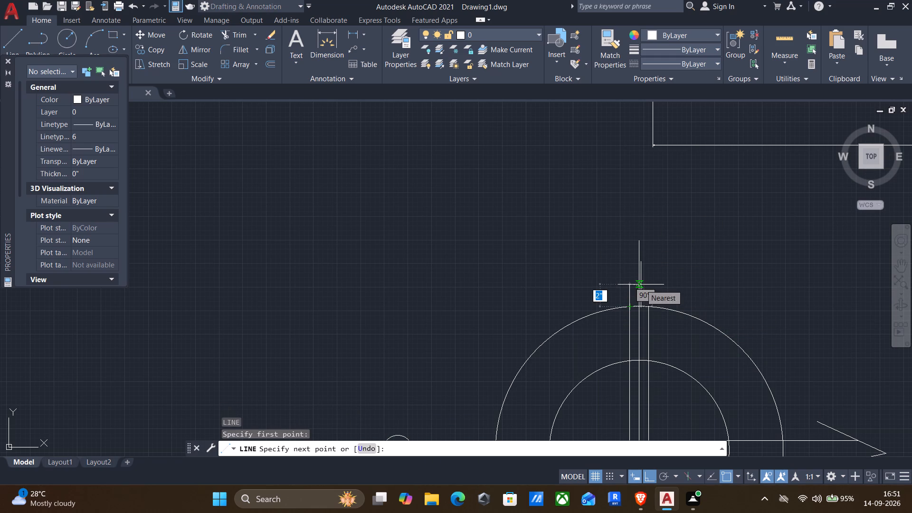
{"action": "left_click", "coordinate": [641, 285]}
{"action": "left_click", "coordinate": [651, 304]}
{"action": "key", "text": "Return"}
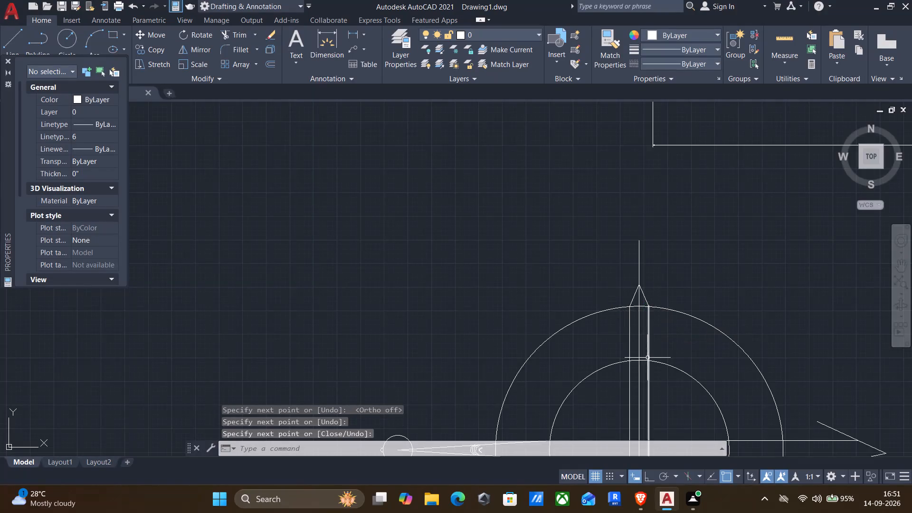
Draw a vertical guide line about 7" long downward from the bottom quadrant of the outer circle.
{"action": "middle_click_drag", "start_coordinate": [655, 331], "coordinate": [662, 311]}
{"action": "middle_click_drag", "start_coordinate": [674, 261], "coordinate": [674, 255]}
{"action": "scroll", "coordinate": [674, 273], "scroll_direction": "down", "scroll_amount": 3}
{"action": "middle_click_drag", "start_coordinate": [679, 378], "coordinate": [711, 282]}
{"action": "key", "text": "l"}
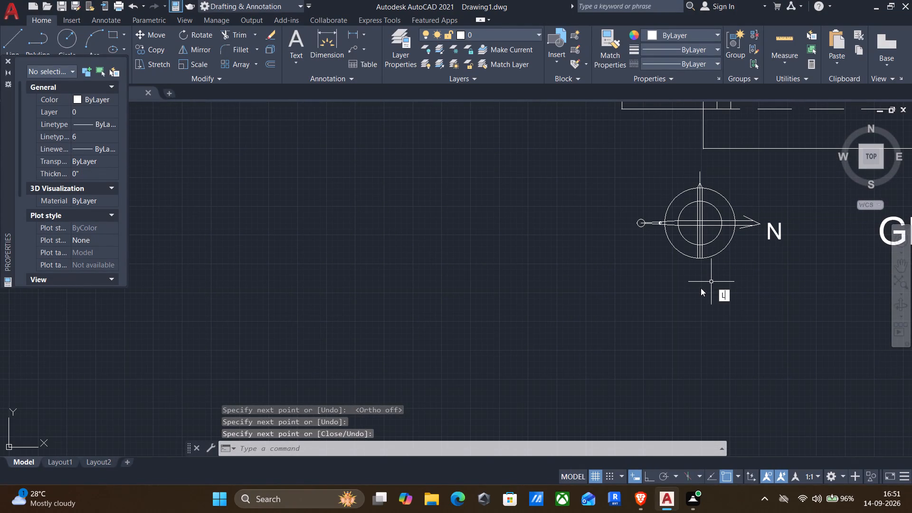
{"action": "key", "text": "Return"}
{"action": "scroll", "coordinate": [695, 243], "scroll_direction": "up", "scroll_amount": 3}
{"action": "left_click", "coordinate": [704, 303]}
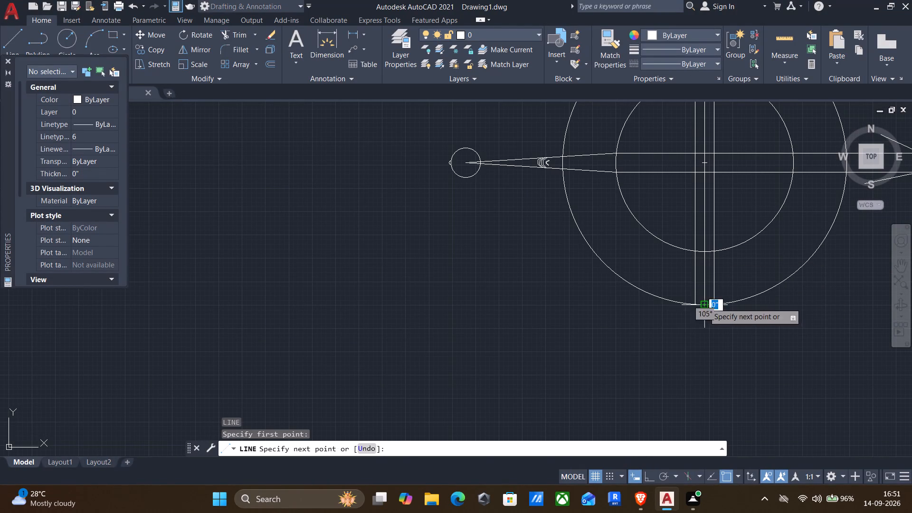
{"action": "key", "text": "F8"}
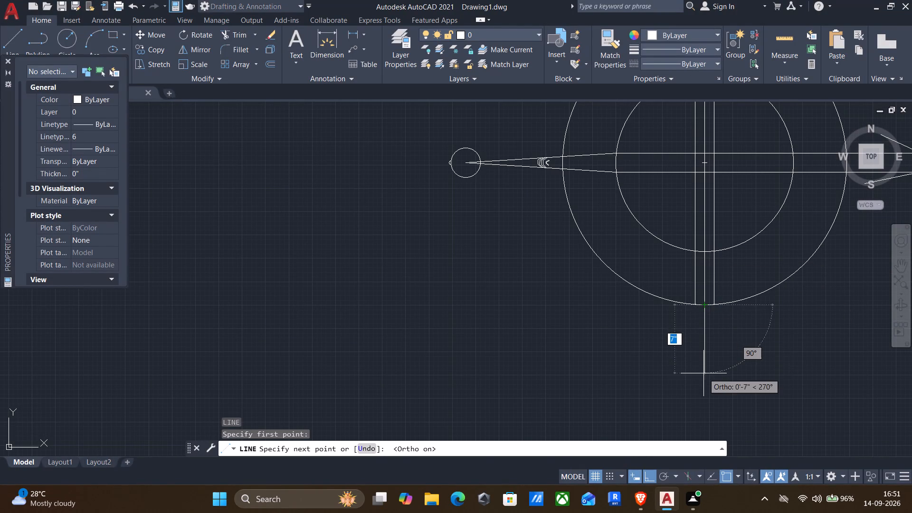
{"action": "left_click", "coordinate": [703, 373]}
{"action": "key", "text": "Return"}
Draw a pointed tip from the two offset lines' bottom ends, meeting on the guide line below the outer circle.
{"action": "key", "text": "Return"}
{"action": "left_click", "coordinate": [693, 301]}
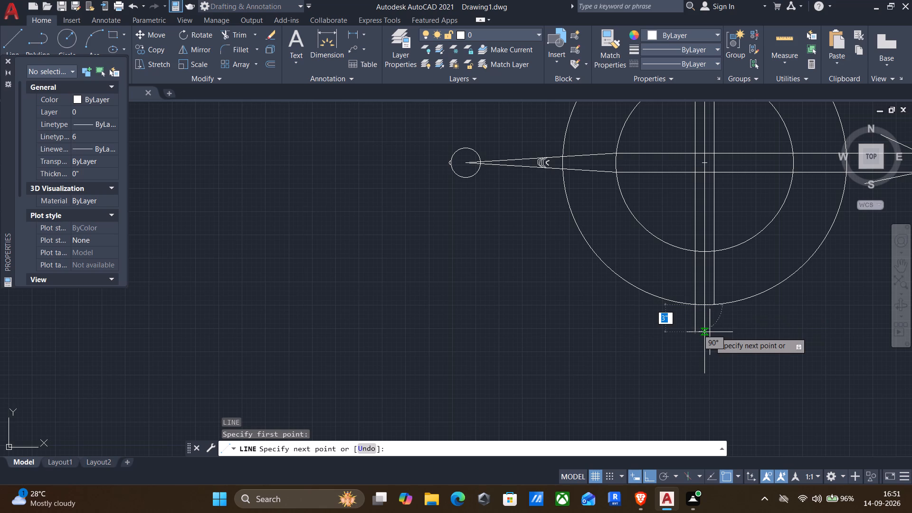
{"action": "key", "text": "F8"}
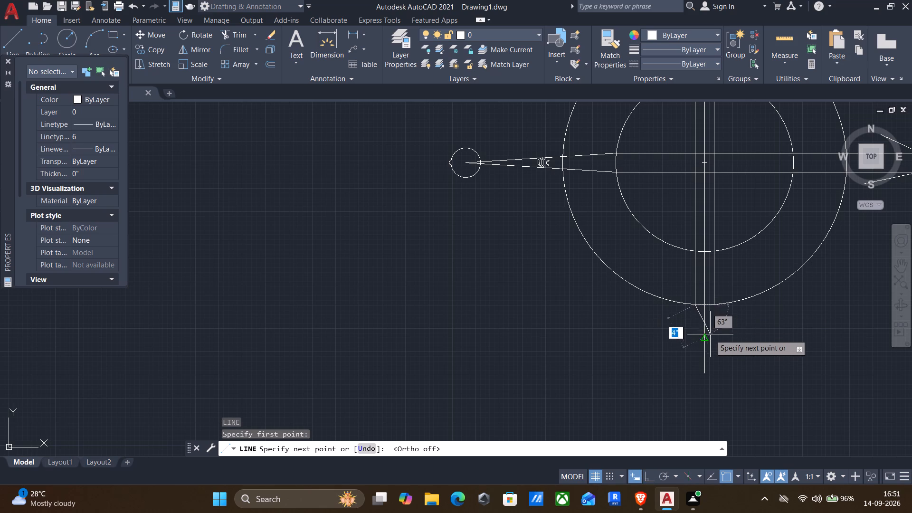
{"action": "left_click", "coordinate": [704, 335]}
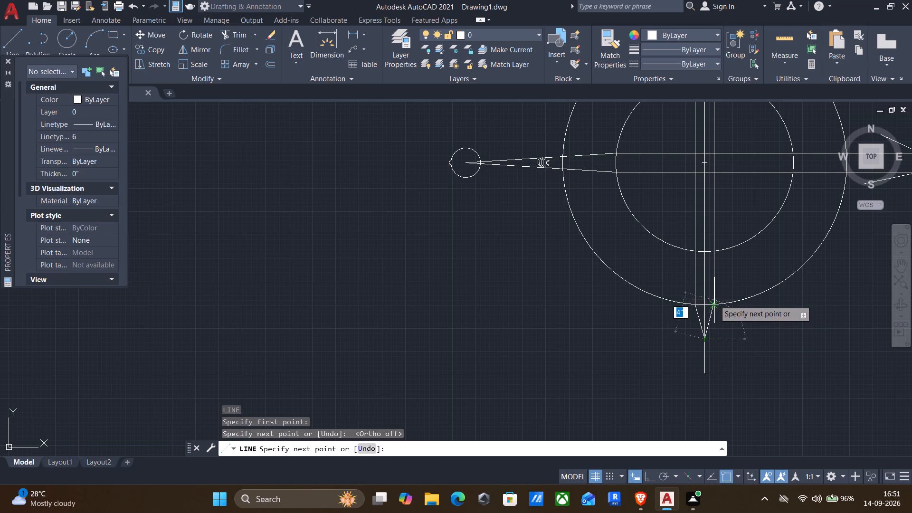
{"action": "left_click", "coordinate": [714, 300]}
{"action": "key", "text": "Return"}
Trim the guide lines where they extend beyond the bottom and top pointed tips.
{"action": "type", "text": "TR"}
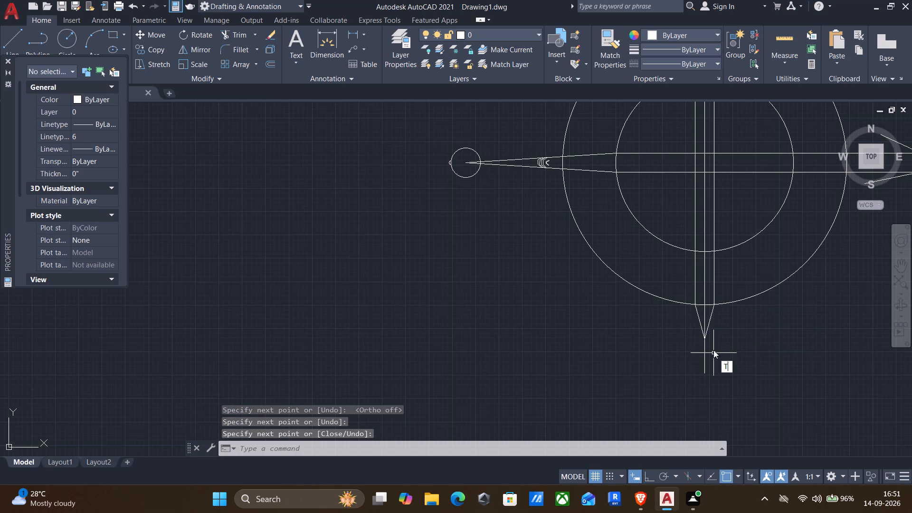
{"action": "key", "text": "Return"}
{"action": "left_click_drag", "start_coordinate": [709, 351], "coordinate": [667, 360]}
{"action": "scroll", "coordinate": [666, 359], "scroll_direction": "down", "scroll_amount": 2}
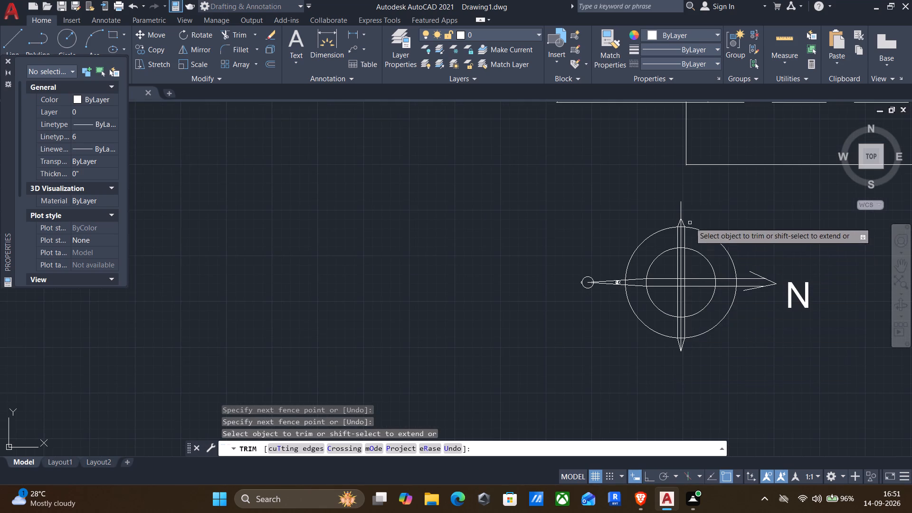
{"action": "scroll", "coordinate": [687, 209], "scroll_direction": "up", "scroll_amount": 2}
{"action": "left_click_drag", "start_coordinate": [687, 208], "coordinate": [612, 212]}
{"action": "key", "text": "Escape"}
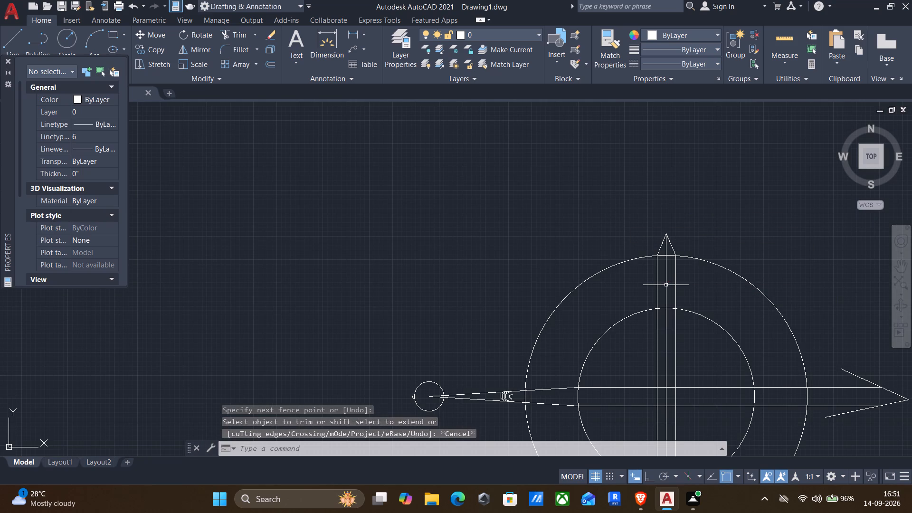
Delete the vertical centreline between the offset lines and the guide line pieces inside the top and bottom tips.
{"action": "left_click", "coordinate": [665, 287]}
{"action": "key", "text": "Delete"}
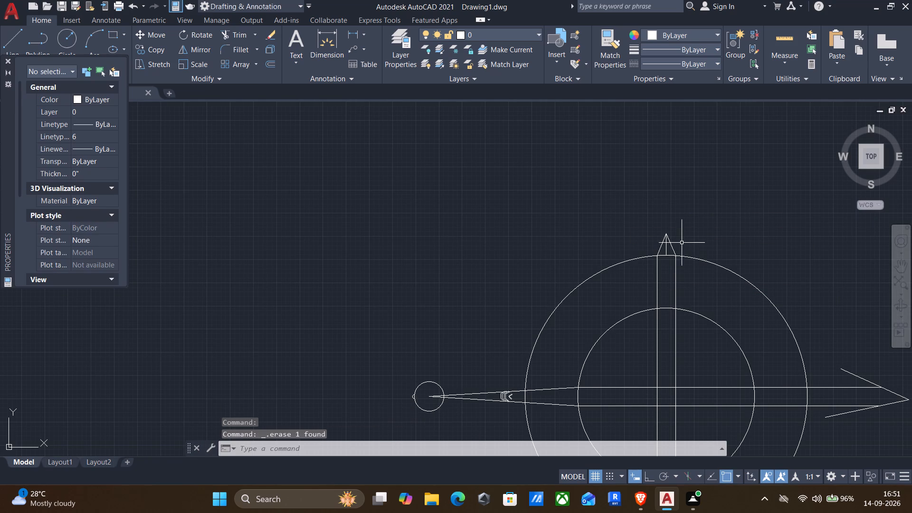
{"action": "scroll", "coordinate": [666, 247], "scroll_direction": "up", "scroll_amount": 3}
{"action": "left_click", "coordinate": [656, 254]}
{"action": "key", "text": "Delete"}
{"action": "scroll", "coordinate": [655, 300], "scroll_direction": "down", "scroll_amount": 4}
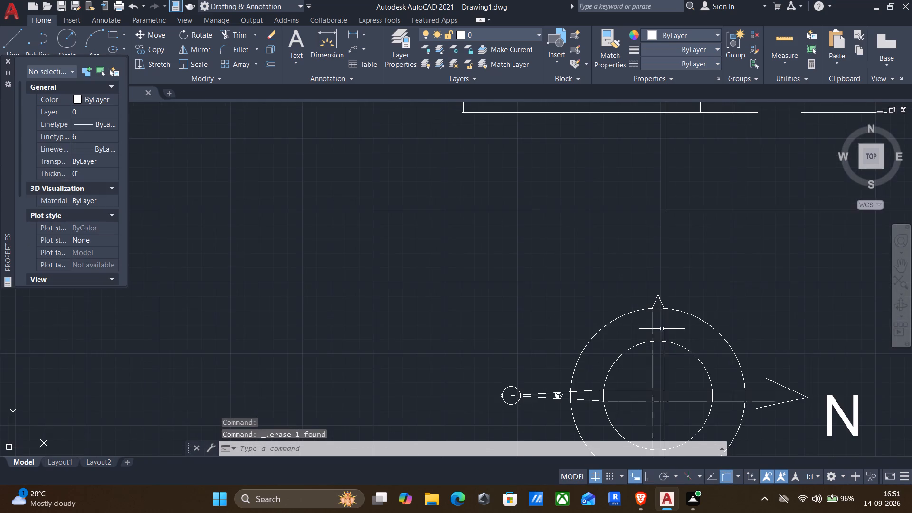
{"action": "middle_click_drag", "start_coordinate": [674, 370], "coordinate": [680, 304]}
{"action": "scroll", "coordinate": [663, 427], "scroll_direction": "up", "scroll_amount": 3}
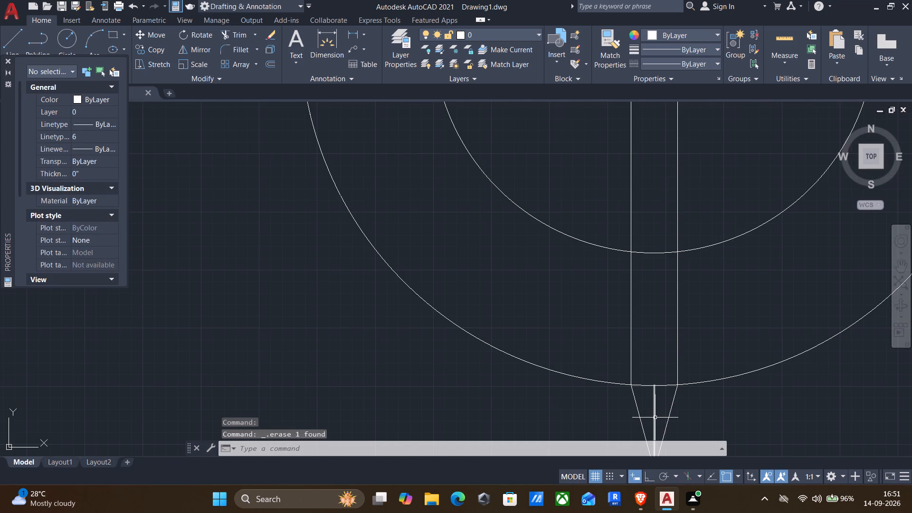
{"action": "left_click", "coordinate": [655, 417]}
{"action": "key", "text": "Delete"}
{"action": "scroll", "coordinate": [534, 393], "scroll_direction": "down", "scroll_amount": 2}
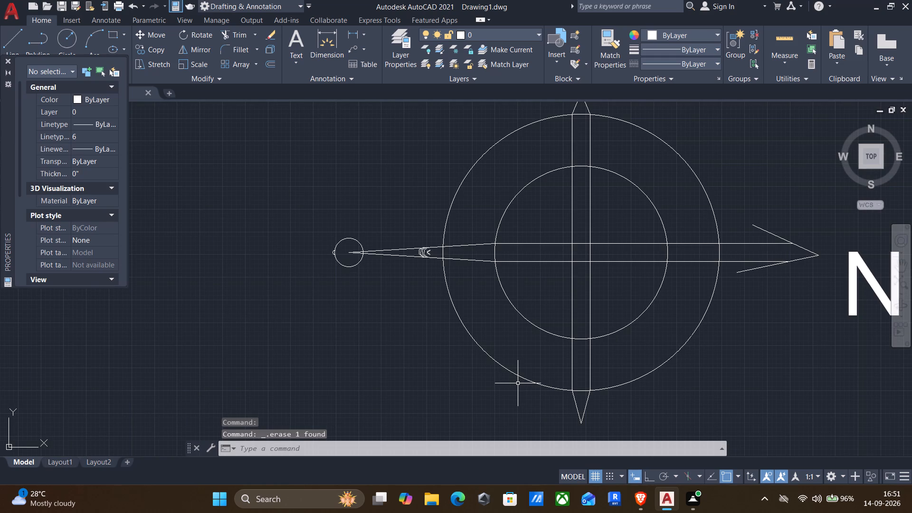
Move the N label up about 3" so it is centred on the arrowhead's point.
{"action": "scroll", "coordinate": [518, 383], "scroll_direction": "down", "scroll_amount": 3}
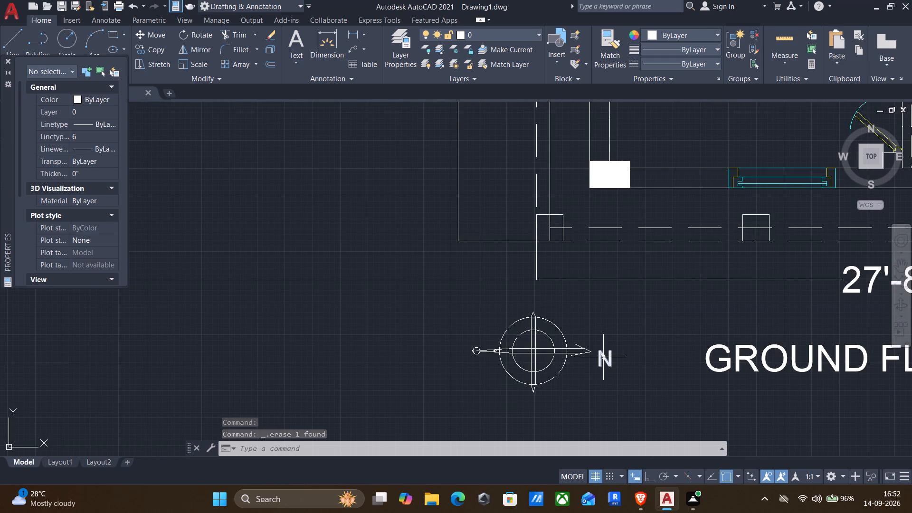
{"action": "left_click", "coordinate": [602, 357]}
{"action": "key", "text": "m"}
{"action": "key", "text": "Return"}
{"action": "scroll", "coordinate": [601, 357], "scroll_direction": "up", "scroll_amount": 3}
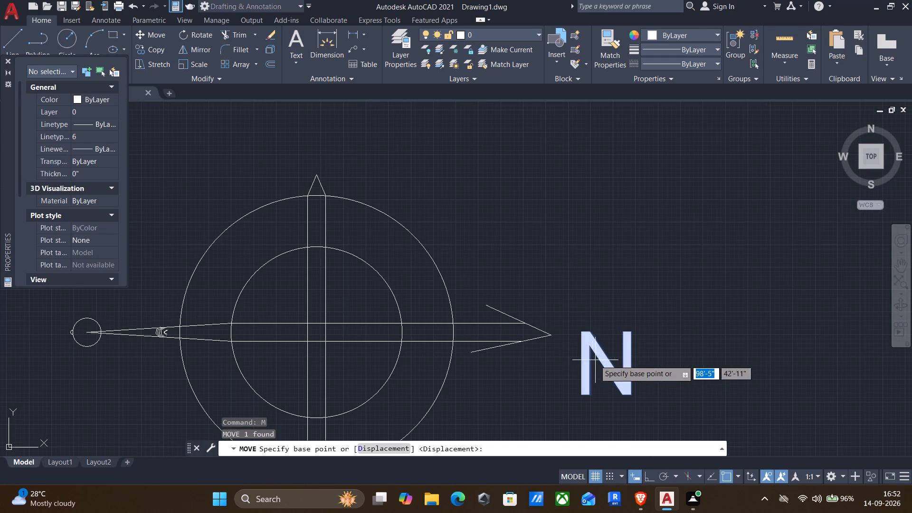
{"action": "left_click", "coordinate": [581, 361]}
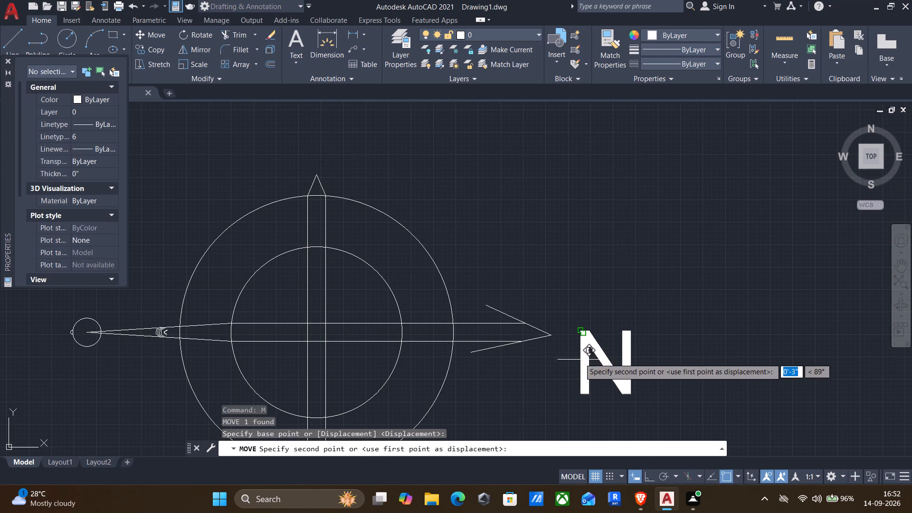
{"action": "left_click", "coordinate": [579, 338]}
{"action": "scroll", "coordinate": [570, 354], "scroll_direction": "down", "scroll_amount": 2}
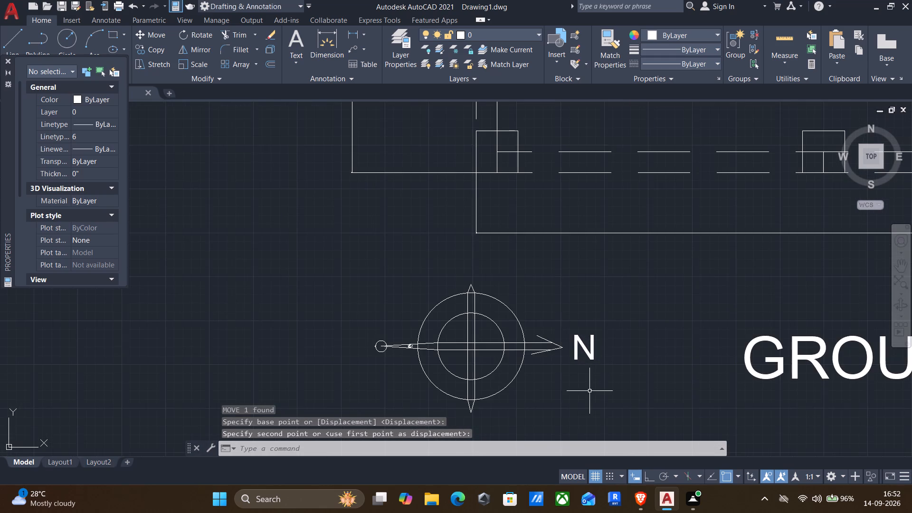
Match the properties of the office room's cyan side window onto the entire north arrow, including its vertical bar, tips and N label.
{"action": "scroll", "coordinate": [594, 385], "scroll_direction": "down", "scroll_amount": 2}
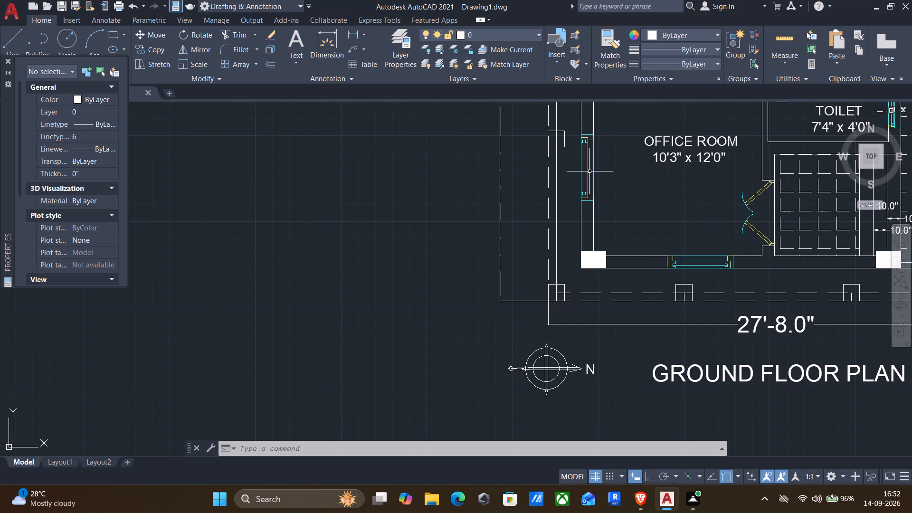
{"action": "type", "text": "MAT"}
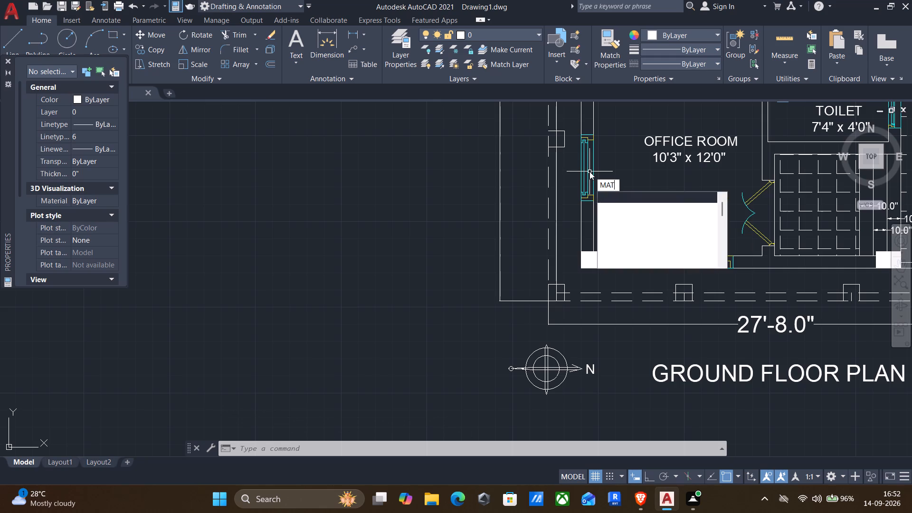
{"action": "left_click", "coordinate": [607, 207]}
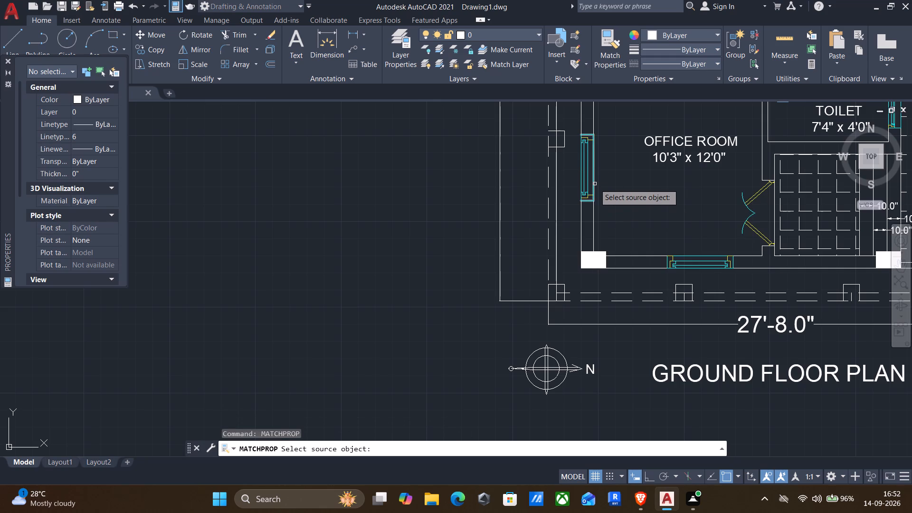
{"action": "left_click", "coordinate": [595, 184]}
{"action": "left_click", "coordinate": [594, 386]}
{"action": "left_click", "coordinate": [480, 352]}
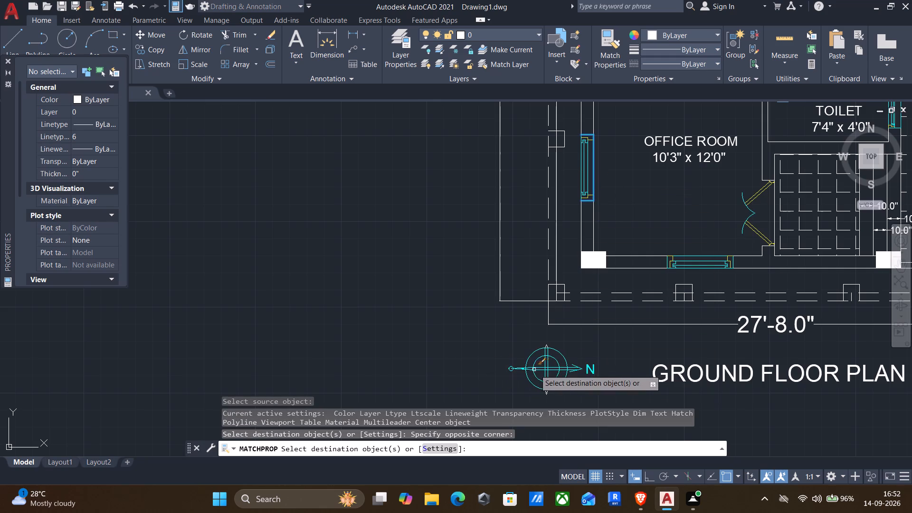
{"action": "left_click", "coordinate": [565, 393]}
{"action": "left_click", "coordinate": [486, 369]}
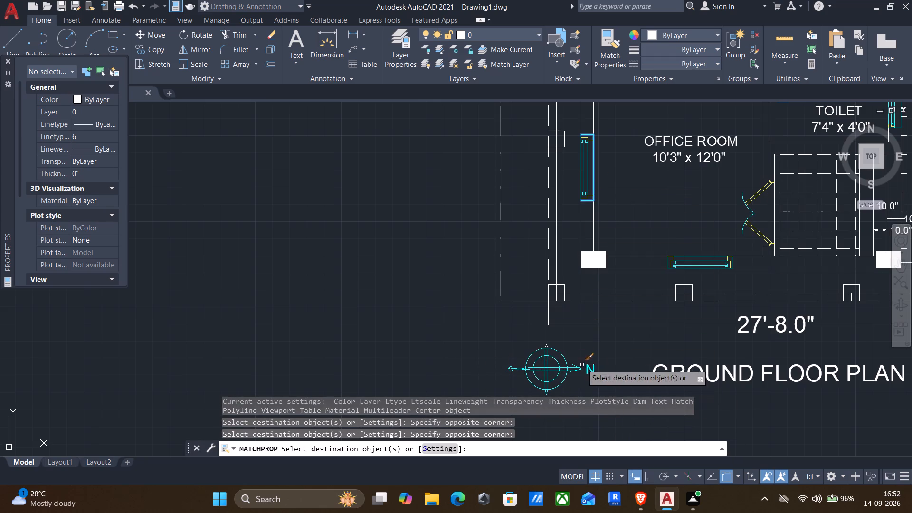
{"action": "left_click", "coordinate": [576, 353]}
{"action": "left_click", "coordinate": [502, 336]}
{"action": "middle_click_drag", "start_coordinate": [556, 389], "coordinate": [621, 312]}
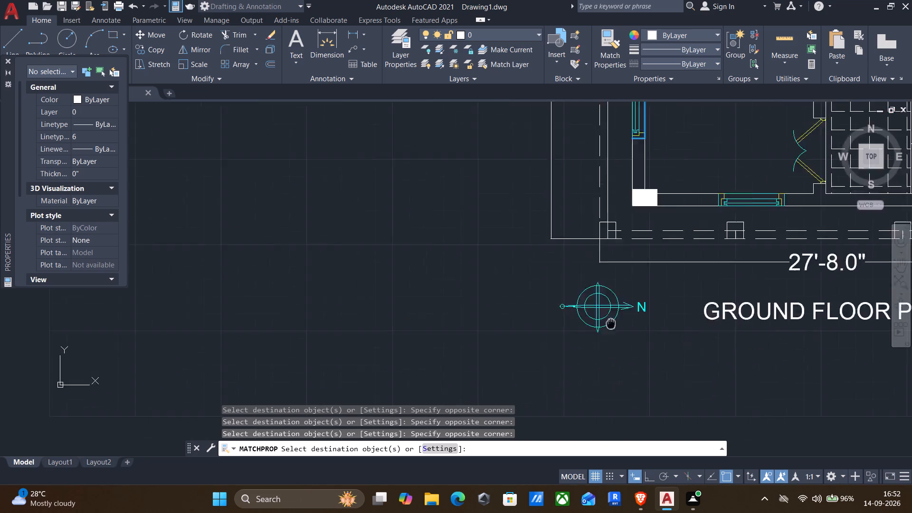
{"action": "middle_click_drag", "start_coordinate": [621, 312], "coordinate": [628, 304]}
{"action": "key", "text": "Return"}
Scale up the whole north arrow with its N label about the circles' centre, keeping it short of the GROUND FLOOR PLAN title.
{"action": "scroll", "coordinate": [629, 304], "scroll_direction": "down", "scroll_amount": 2}
{"action": "middle_click_drag", "start_coordinate": [605, 339], "coordinate": [584, 351]}
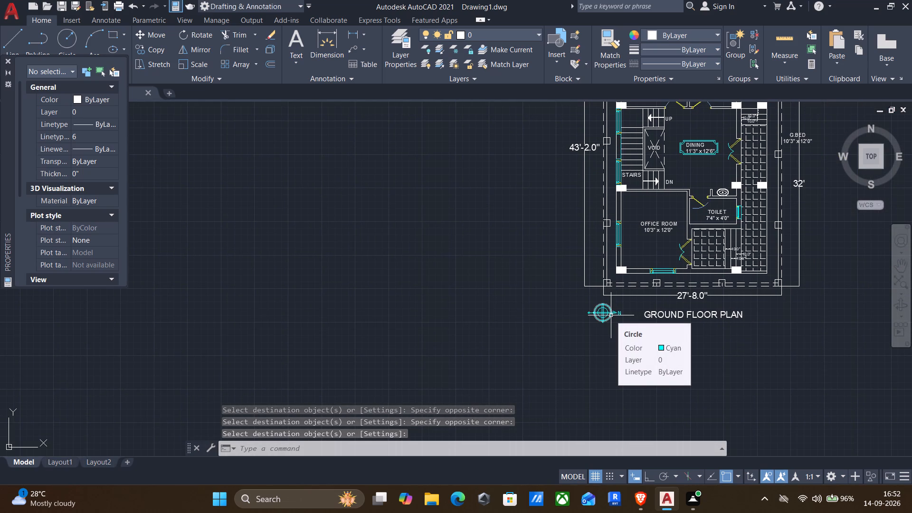
{"action": "scroll", "coordinate": [607, 317], "scroll_direction": "up", "scroll_amount": 2}
{"action": "left_click", "coordinate": [528, 265]}
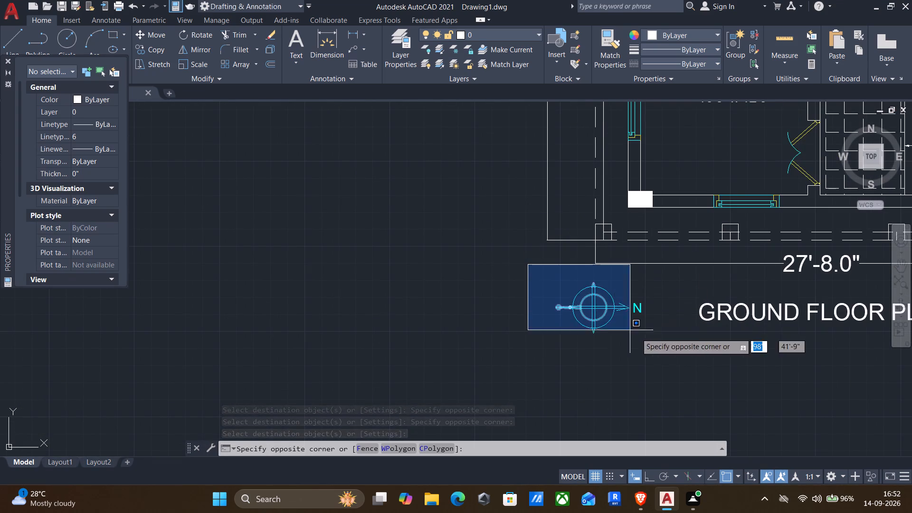
{"action": "left_click", "coordinate": [653, 349]}
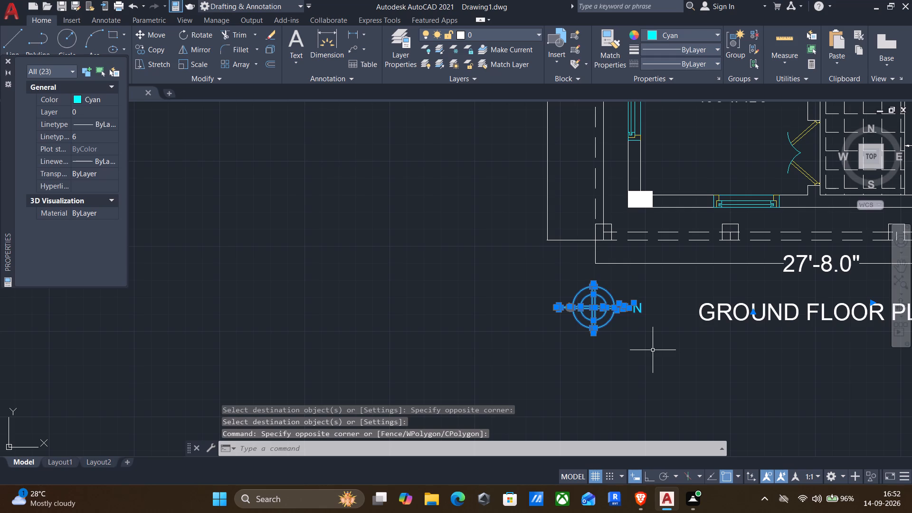
{"action": "key", "text": "Escape"}
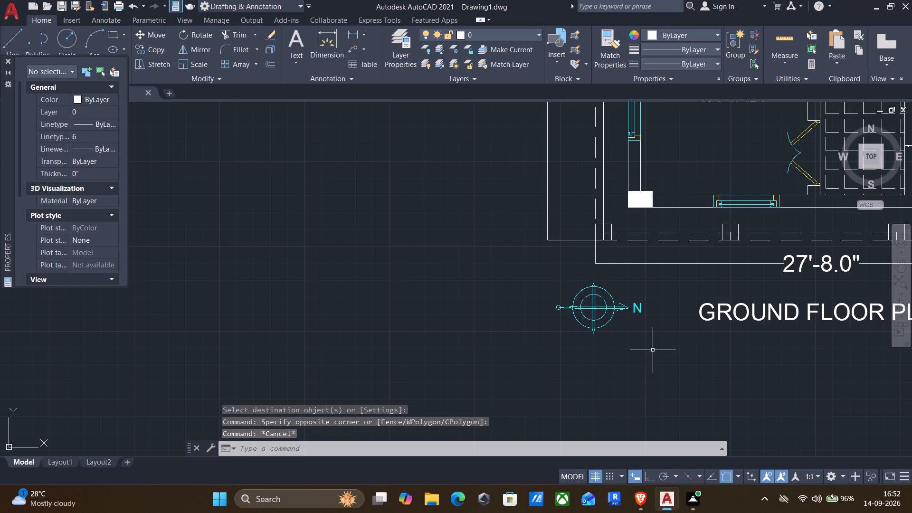
{"action": "left_click", "coordinate": [532, 266]}
{"action": "left_click", "coordinate": [660, 367]}
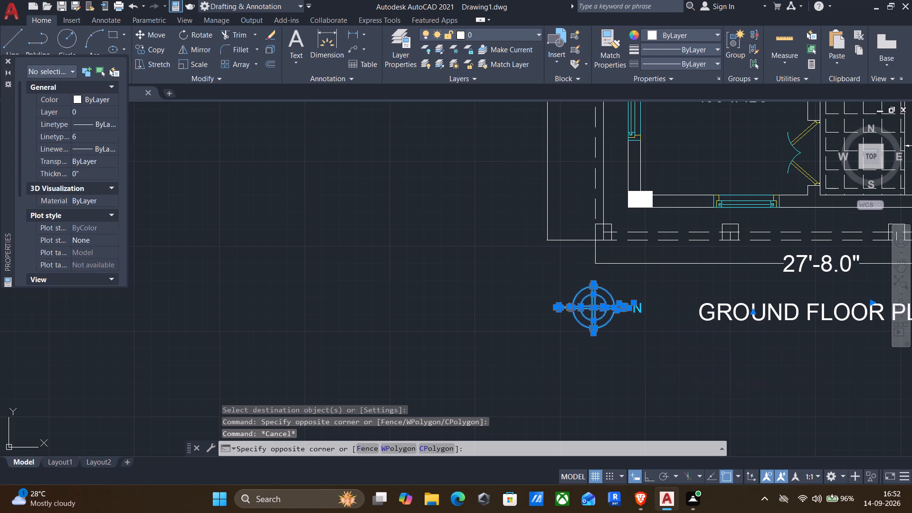
{"action": "type", "text": "SC"}
{"action": "key", "text": "Return"}
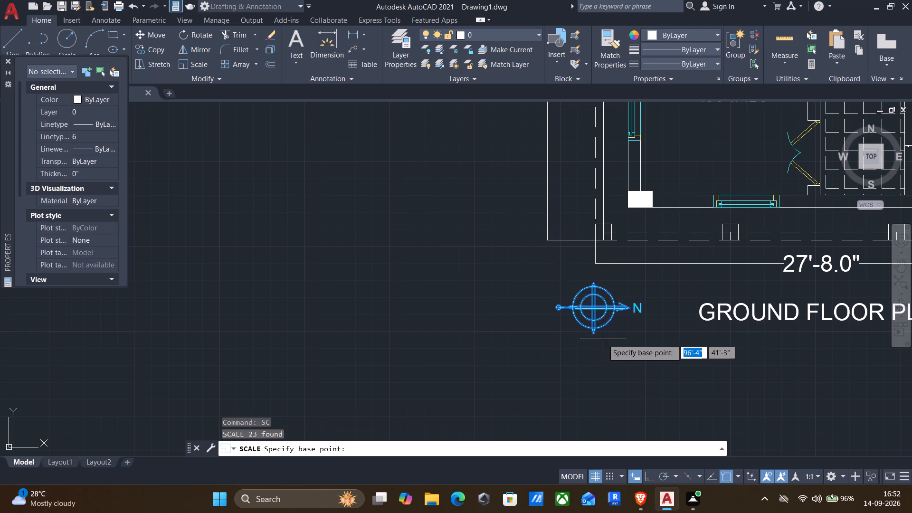
{"action": "left_click", "coordinate": [594, 310]}
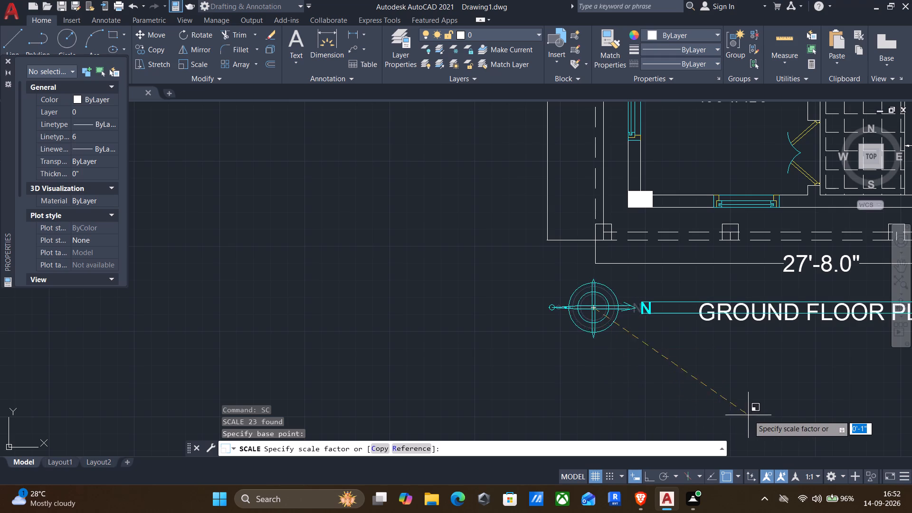
{"action": "left_click", "coordinate": [836, 416]}
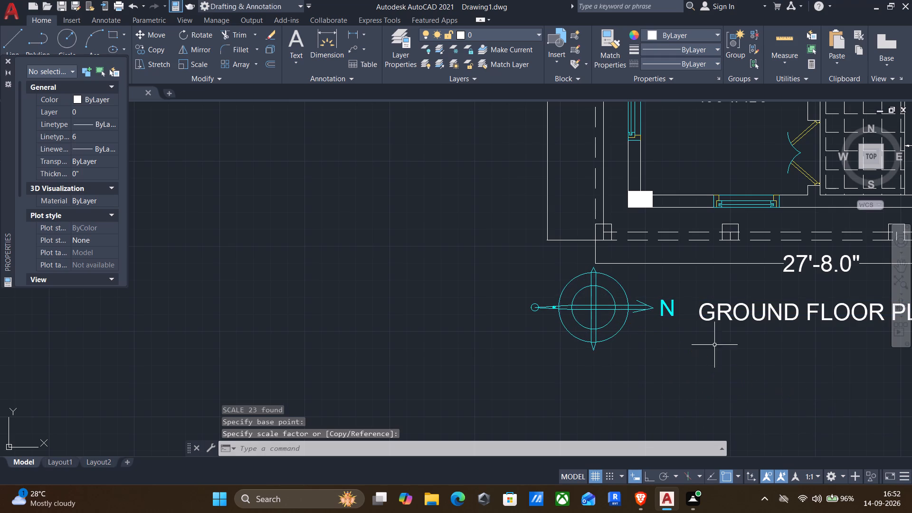
Move the north arrow and N label, apart from the small tail circle, down and right below the start of the GROUND FLOOR PLAN title.
{"action": "left_click", "coordinate": [690, 386]}
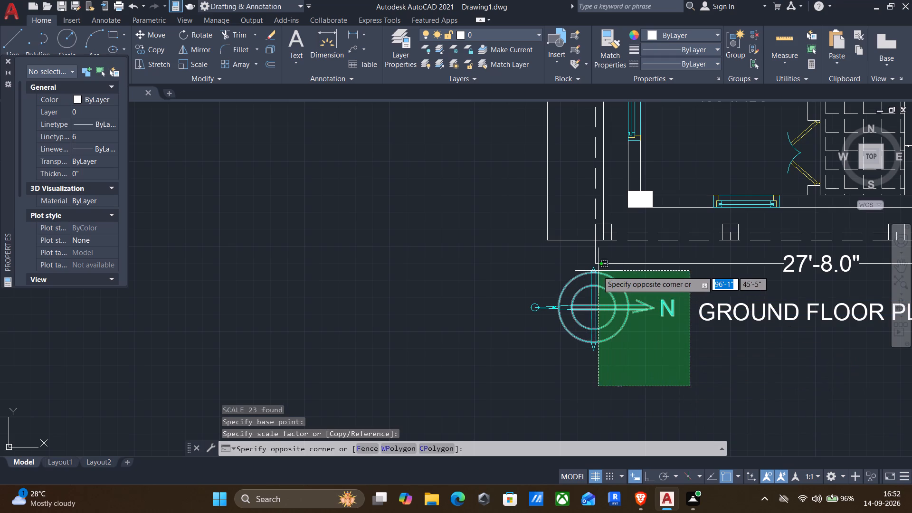
{"action": "left_click", "coordinate": [548, 268]}
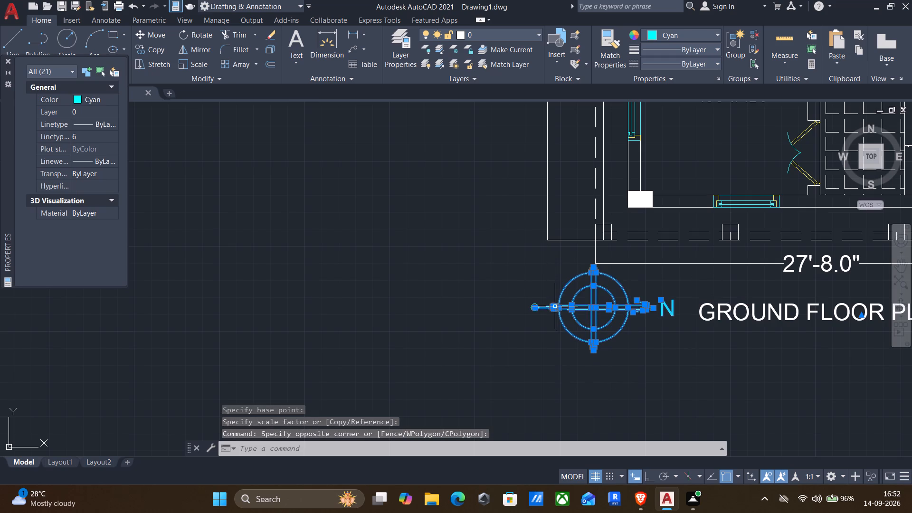
{"action": "key", "text": "m"}
{"action": "key", "text": "Return"}
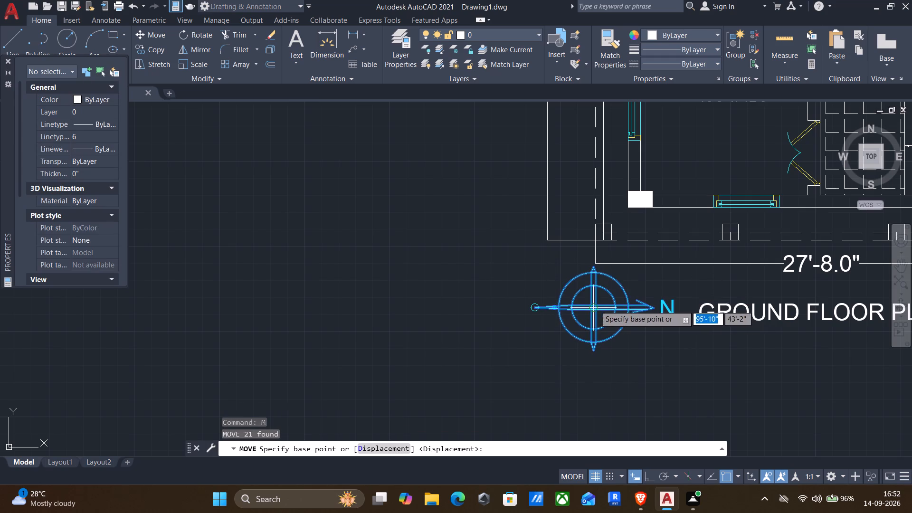
{"action": "left_click", "coordinate": [591, 305]}
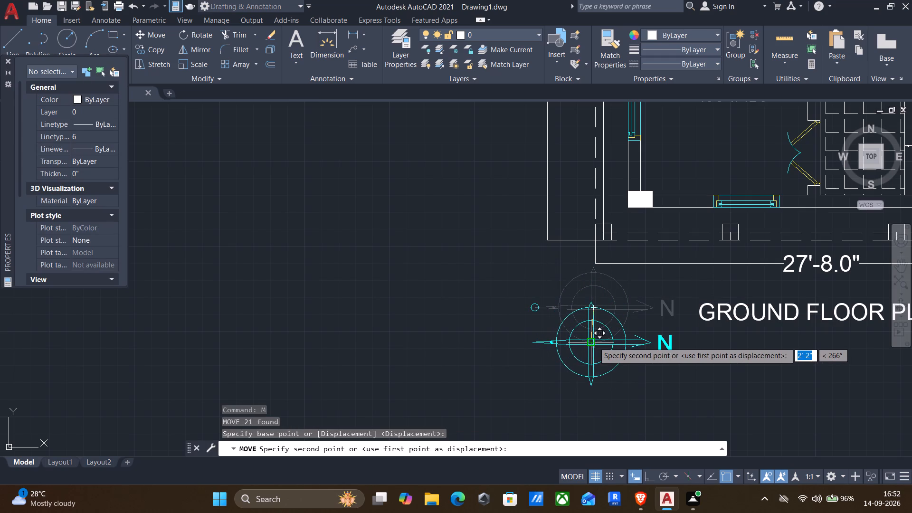
{"action": "scroll", "coordinate": [594, 342], "scroll_direction": "down", "scroll_amount": 2}
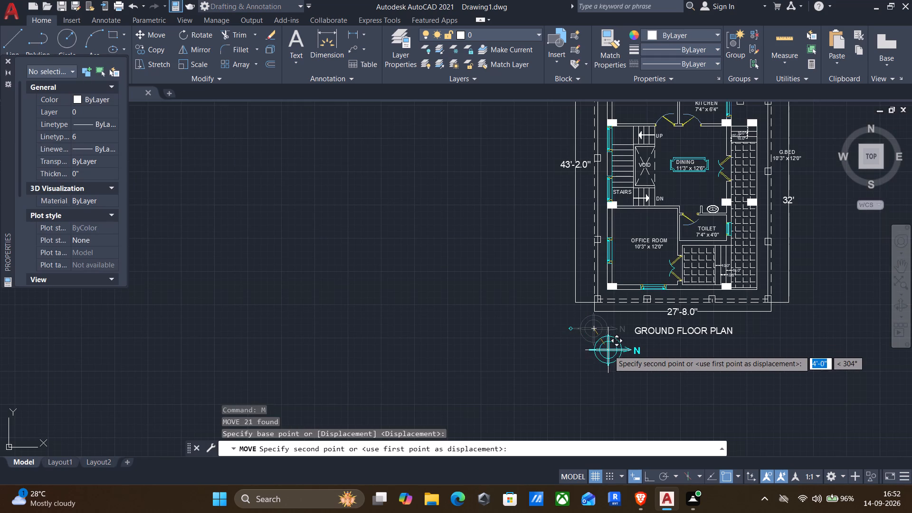
{"action": "scroll", "coordinate": [610, 350], "scroll_direction": "up", "scroll_amount": 2}
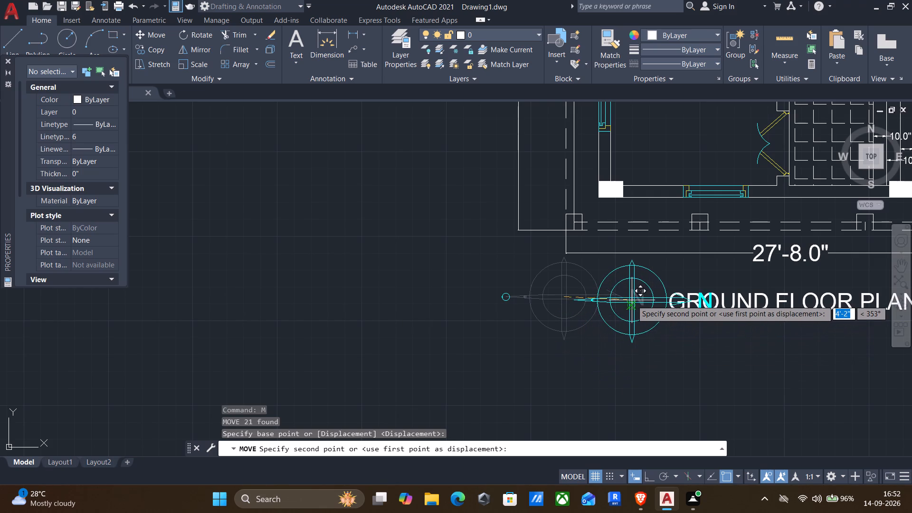
{"action": "left_click", "coordinate": [637, 328]}
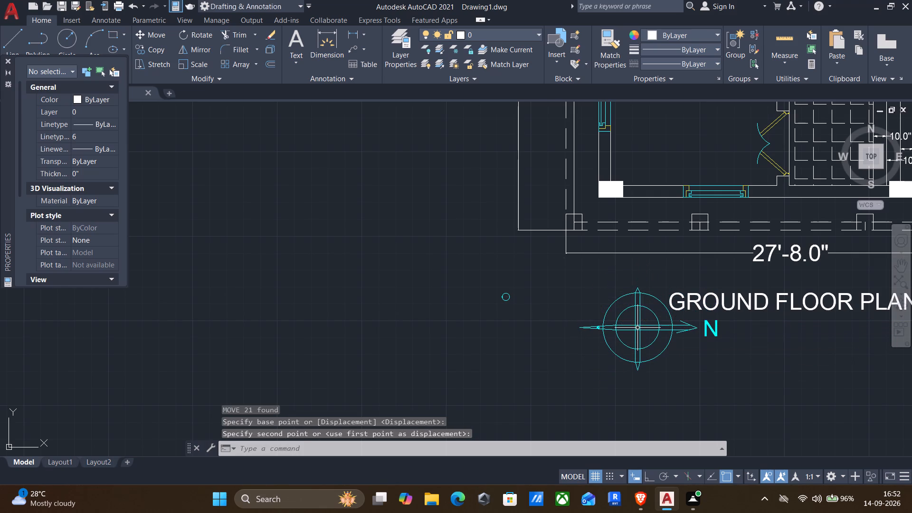
Move the GROUND FLOOR PLAN title slightly down and about 5'-3" to the right, clear of the north arrow's N label.
{"action": "left_click", "coordinate": [713, 299]}
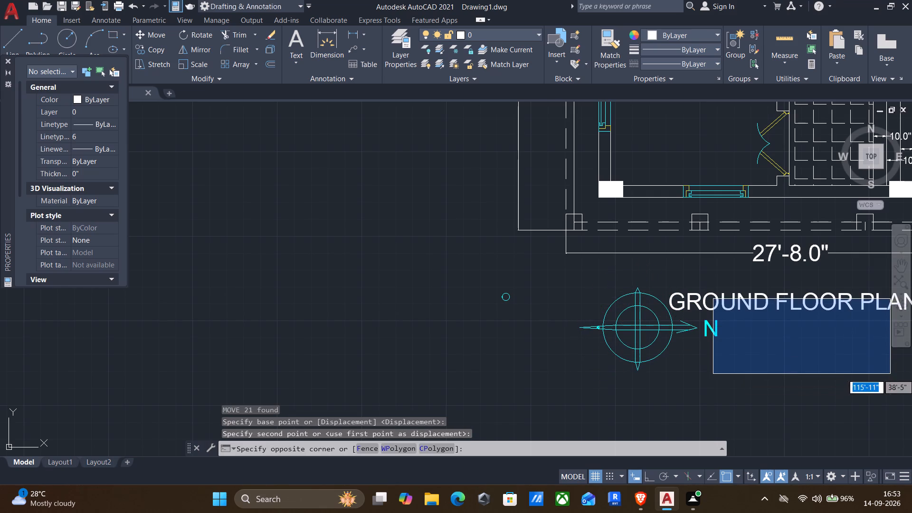
{"action": "left_click", "coordinate": [890, 374]}
{"action": "left_click", "coordinate": [830, 321]}
{"action": "left_click", "coordinate": [771, 289]}
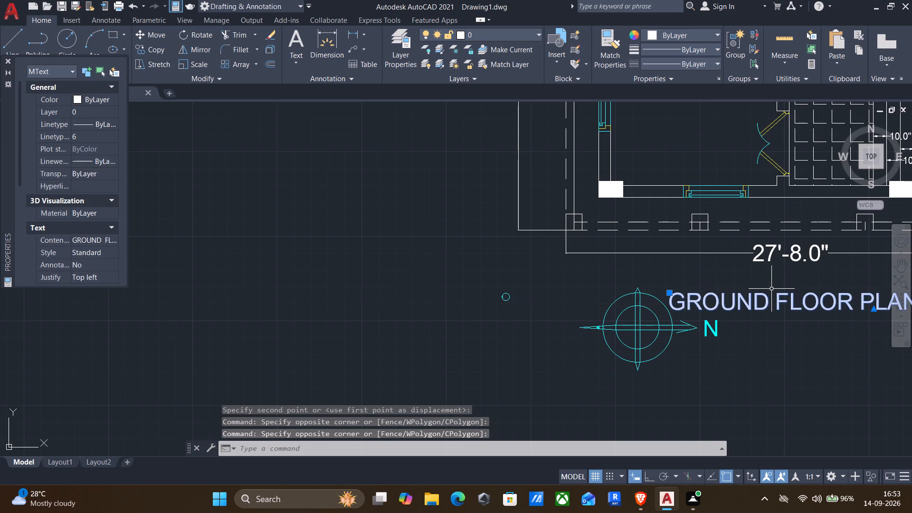
{"action": "key", "text": "m"}
{"action": "key", "text": "Return"}
{"action": "left_click", "coordinate": [671, 291]}
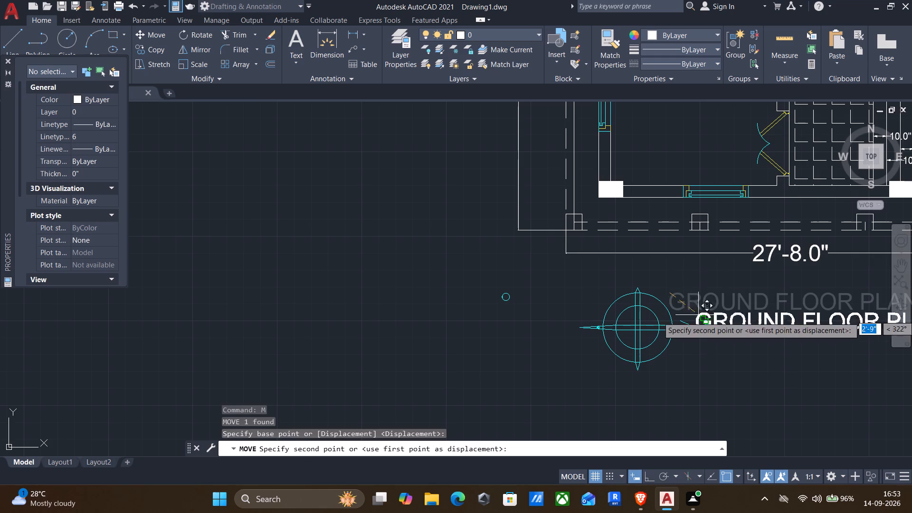
{"action": "scroll", "coordinate": [737, 332], "scroll_direction": "down", "scroll_amount": 2}
{"action": "middle_click_drag", "start_coordinate": [737, 332], "coordinate": [675, 337]}
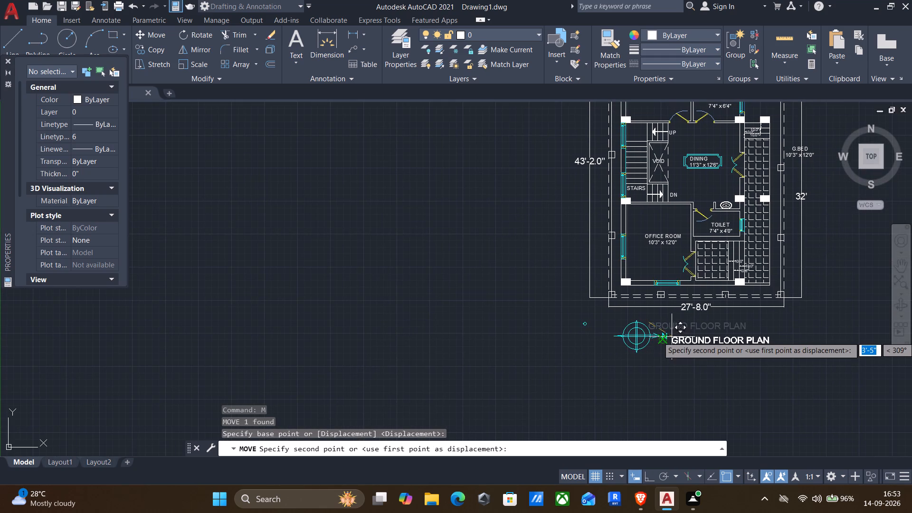
{"action": "scroll", "coordinate": [683, 335], "scroll_direction": "up", "scroll_amount": 1}
{"action": "left_click", "coordinate": [681, 325]}
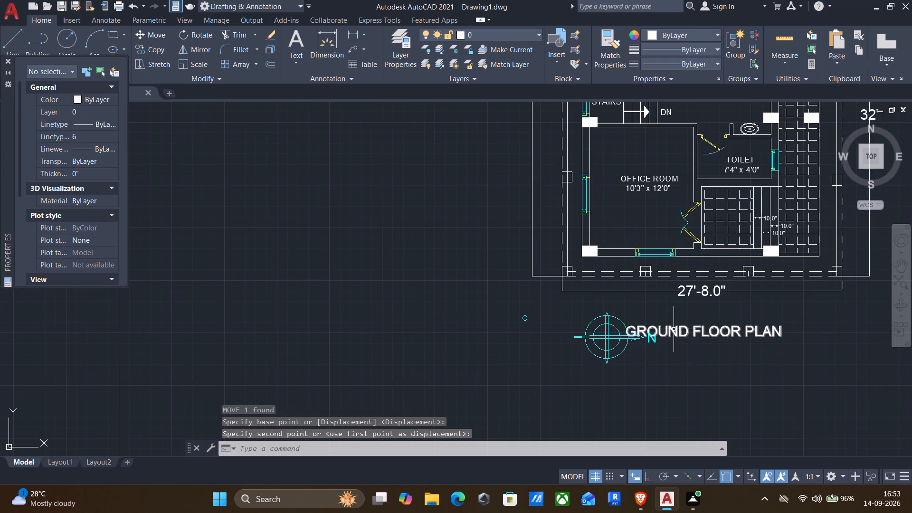
{"action": "left_click", "coordinate": [670, 328]}
{"action": "key", "text": "m"}
{"action": "key", "text": "Return"}
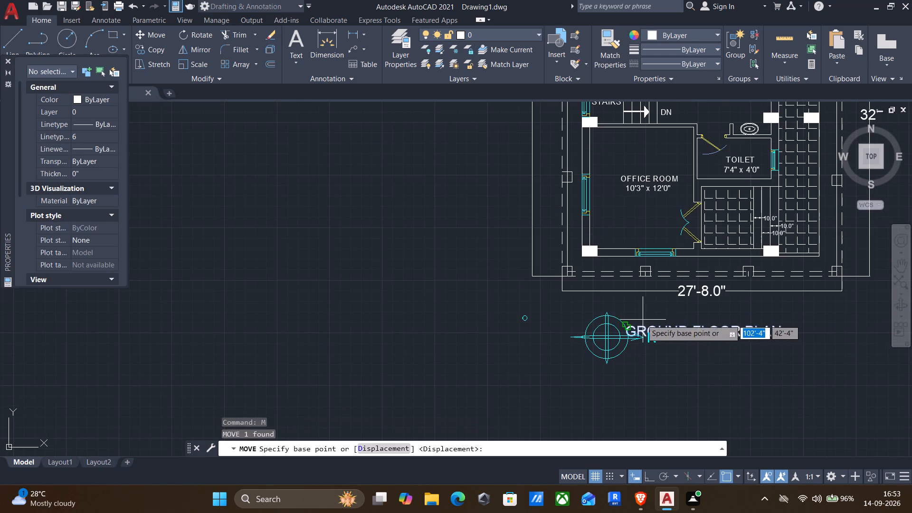
{"action": "left_click", "coordinate": [629, 323]}
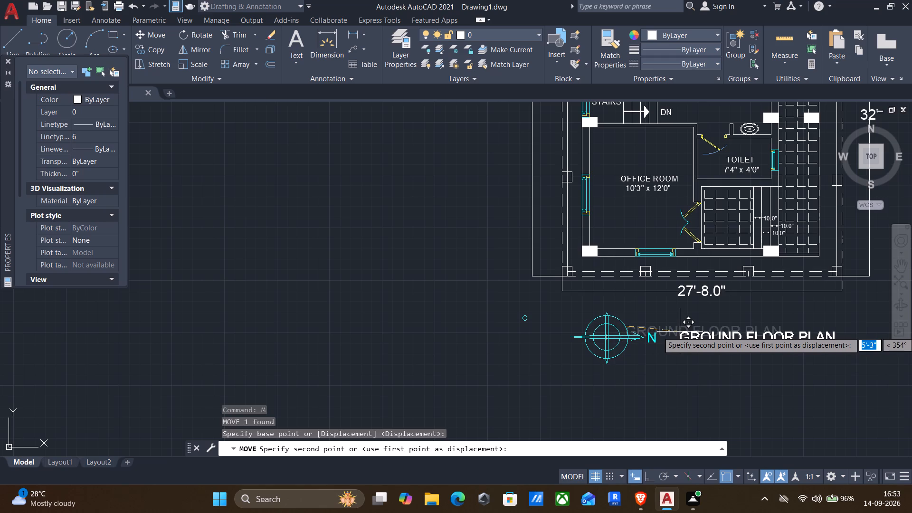
{"action": "left_click", "coordinate": [680, 332]}
Move the detached small tail circle by its right quadrant onto the pointed tail end of the north arrow.
{"action": "scroll", "coordinate": [687, 357], "scroll_direction": "down", "scroll_amount": 2}
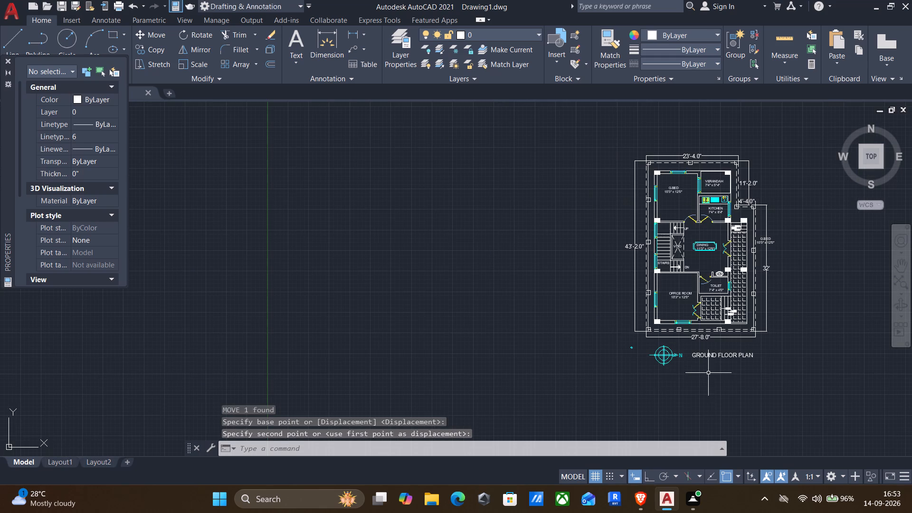
{"action": "scroll", "coordinate": [636, 357], "scroll_direction": "up", "scroll_amount": 2}
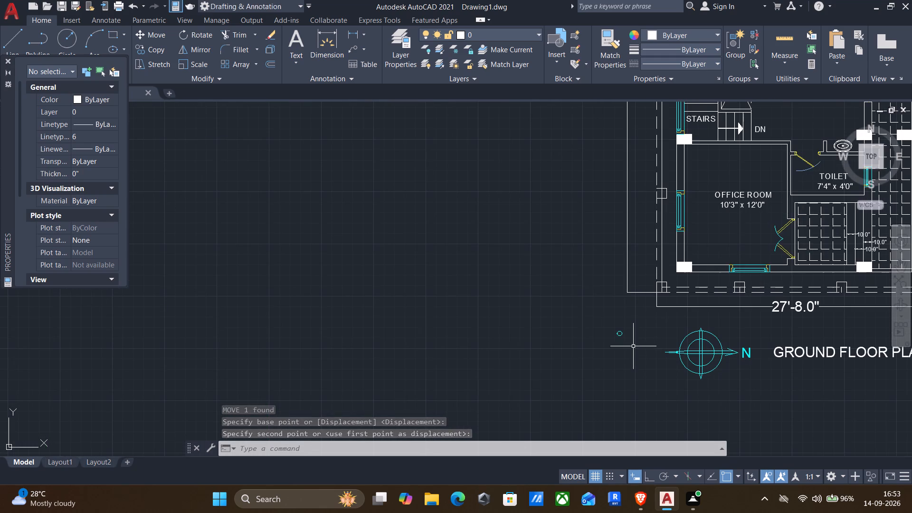
{"action": "scroll", "coordinate": [642, 360], "scroll_direction": "up", "scroll_amount": 2}
{"action": "left_click", "coordinate": [531, 260]}
{"action": "left_click", "coordinate": [627, 348]}
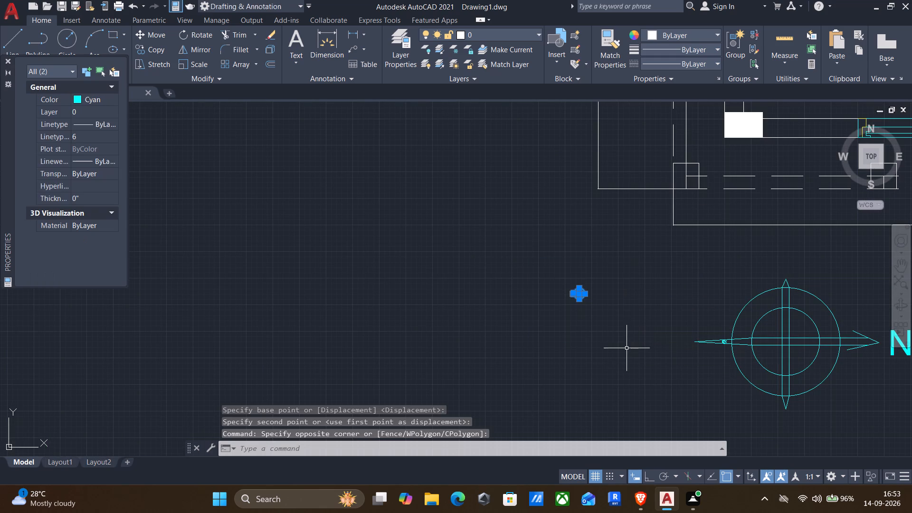
{"action": "key", "text": "m"}
{"action": "key", "text": "Return"}
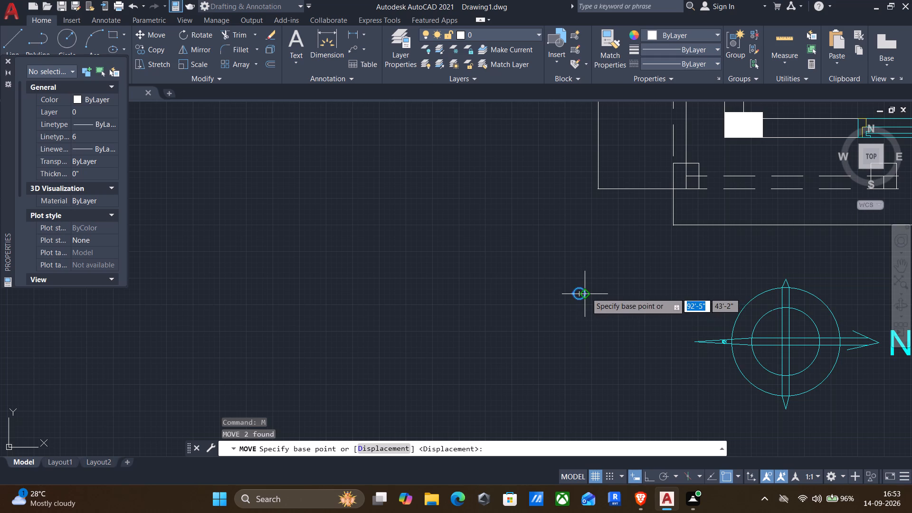
{"action": "left_click", "coordinate": [586, 293]}
{"action": "scroll", "coordinate": [707, 342], "scroll_direction": "up", "scroll_amount": 3}
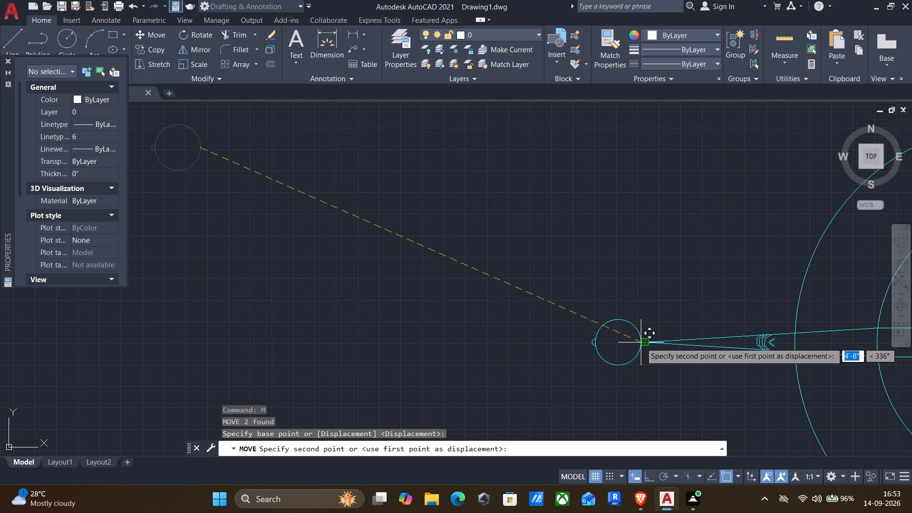
{"action": "left_click", "coordinate": [644, 342]}
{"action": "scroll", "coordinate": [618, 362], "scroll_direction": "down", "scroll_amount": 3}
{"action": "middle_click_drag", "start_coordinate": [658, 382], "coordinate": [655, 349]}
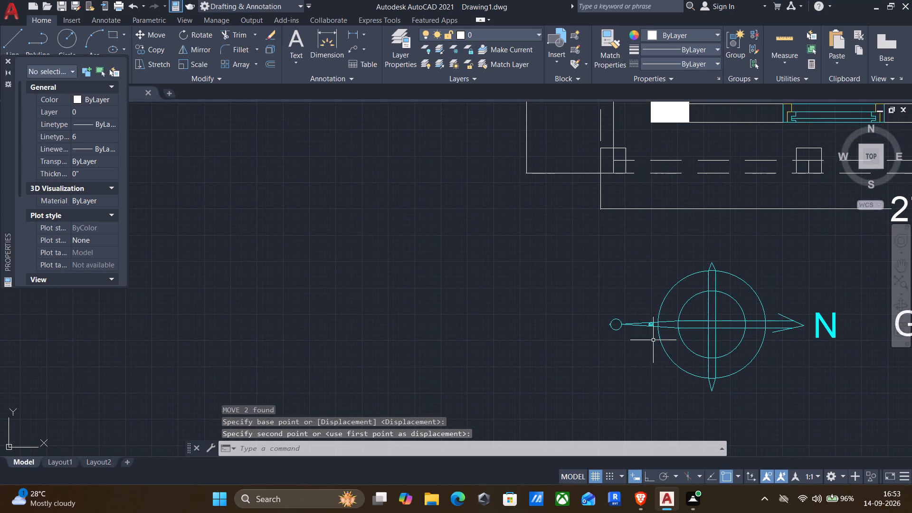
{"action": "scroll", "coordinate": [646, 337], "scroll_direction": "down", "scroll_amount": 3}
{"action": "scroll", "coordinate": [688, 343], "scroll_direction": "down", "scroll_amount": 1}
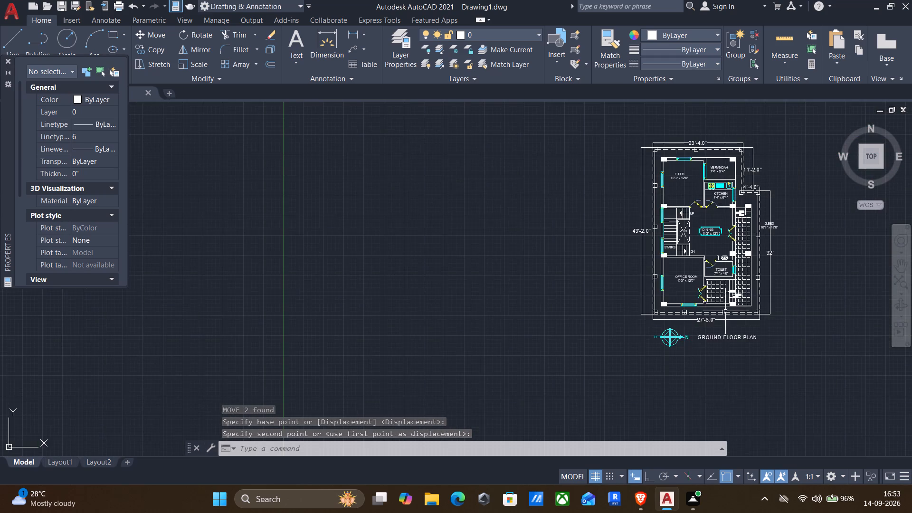
Draw a 7' wide parking outline outside the east boundary, from toilet-wall level up to the 32' dimension's upper extension line.
{"action": "middle_click_drag", "start_coordinate": [734, 294], "coordinate": [684, 340]}
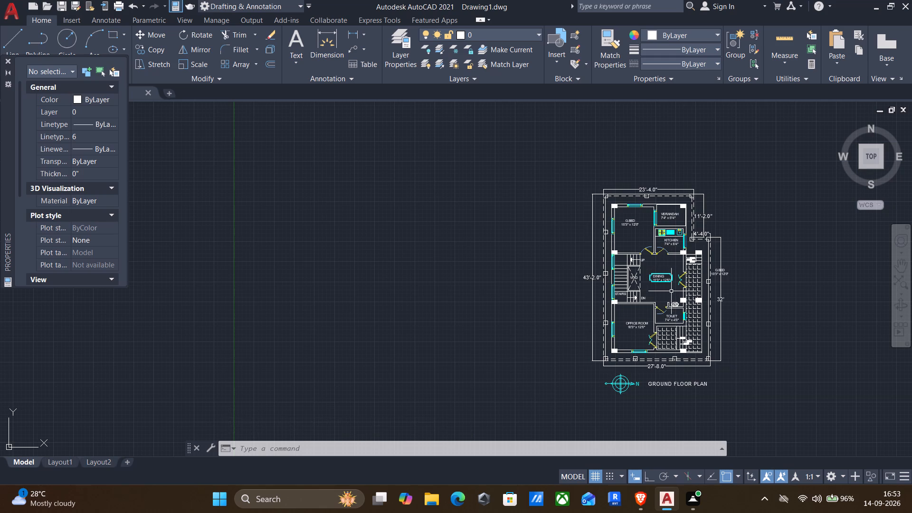
{"action": "scroll", "coordinate": [720, 270], "scroll_direction": "up", "scroll_amount": 4}
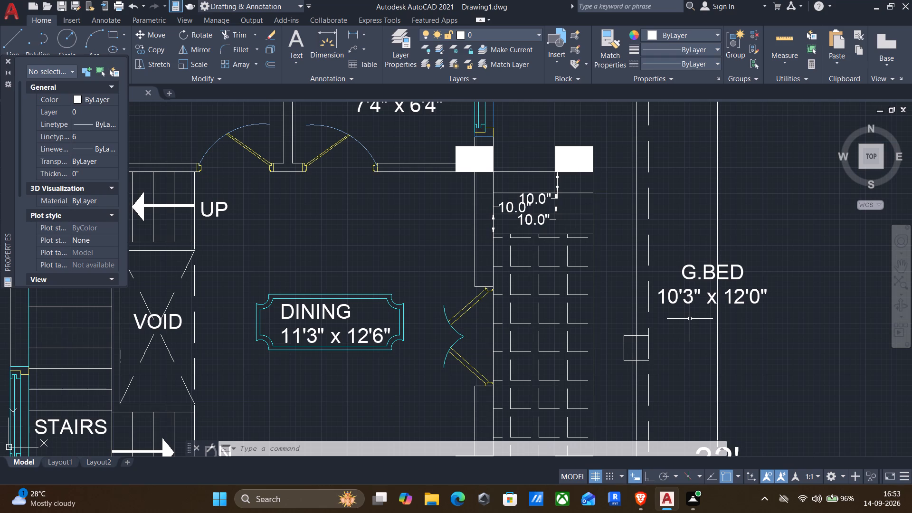
{"action": "scroll", "coordinate": [690, 319], "scroll_direction": "down", "scroll_amount": 1}
{"action": "middle_click_drag", "start_coordinate": [682, 319], "coordinate": [673, 280]}
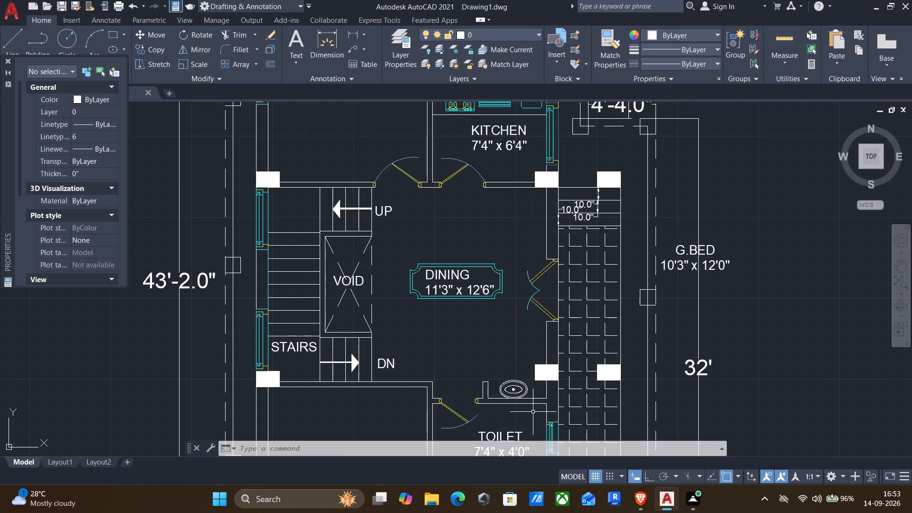
{"action": "key", "text": "l"}
{"action": "key", "text": "Return"}
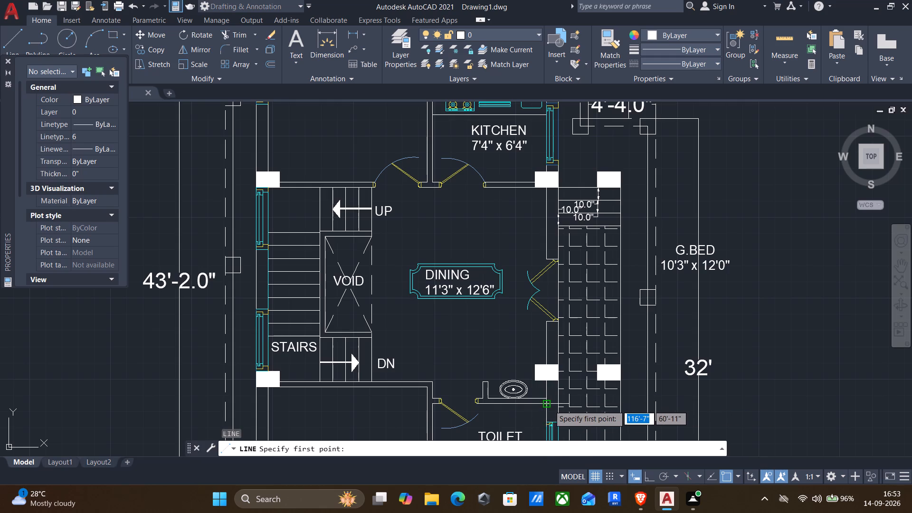
{"action": "scroll", "coordinate": [549, 405], "scroll_direction": "up", "scroll_amount": 2}
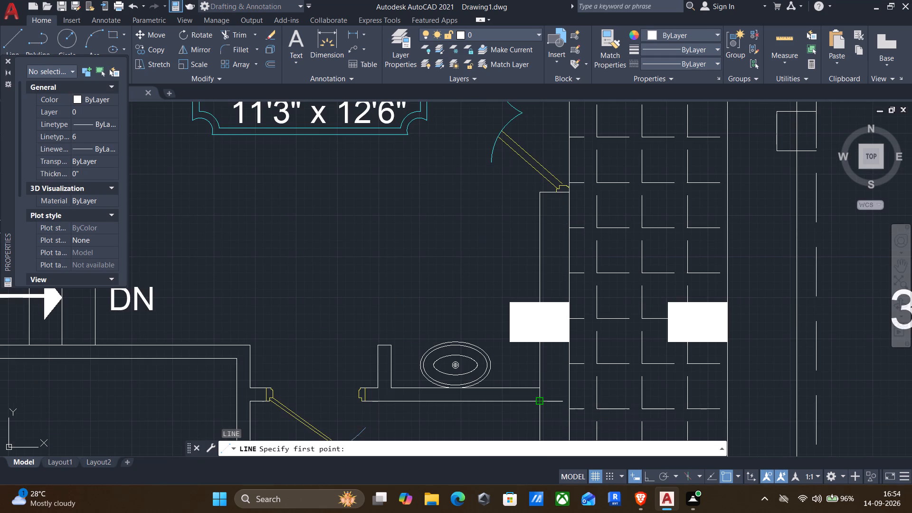
{"action": "key", "text": "F8"}
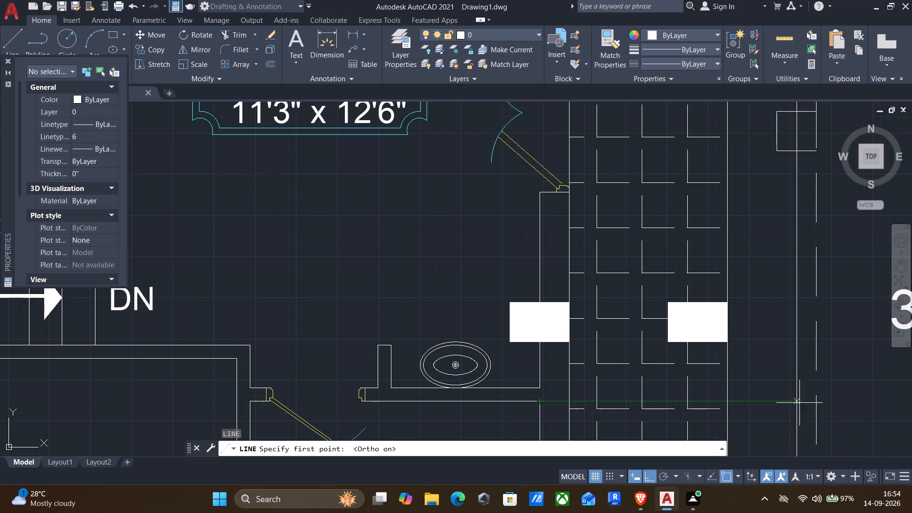
{"action": "left_click", "coordinate": [815, 403]}
{"action": "scroll", "coordinate": [815, 403], "scroll_direction": "down", "scroll_amount": 2}
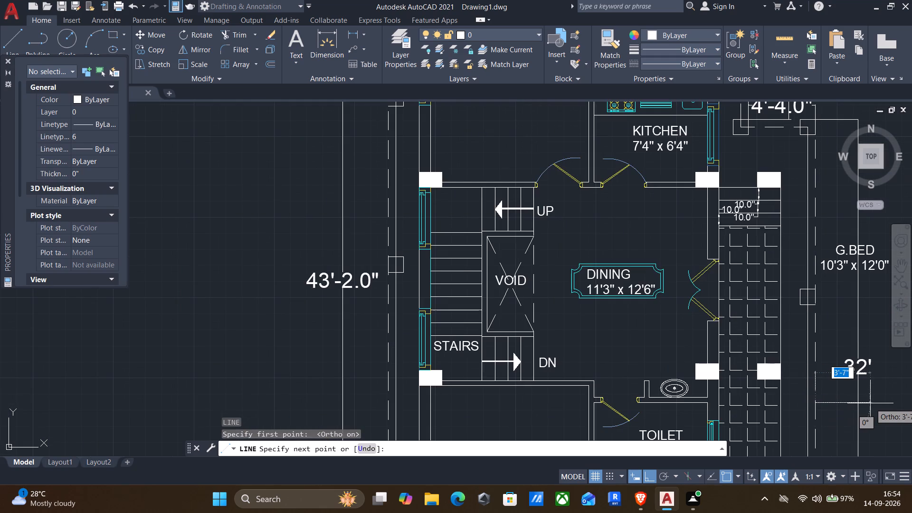
{"action": "middle_click_drag", "start_coordinate": [841, 415], "coordinate": [553, 376]}
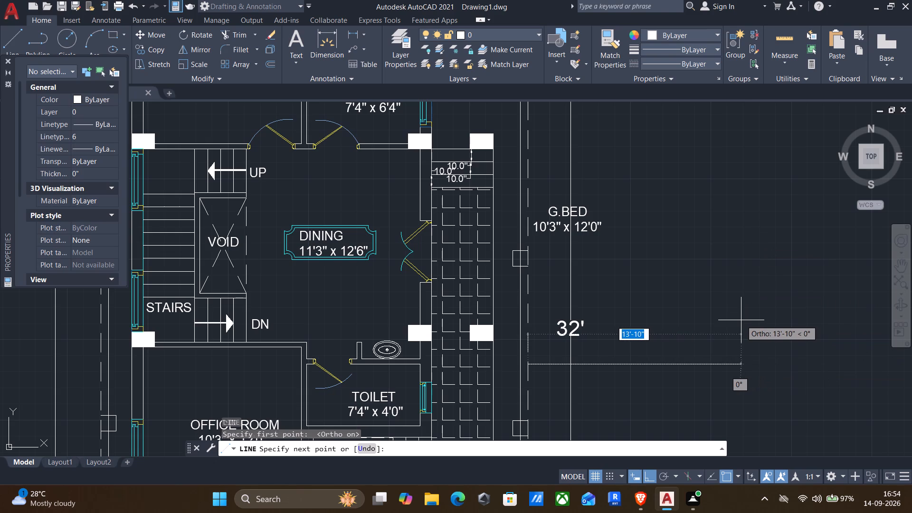
{"action": "type", "text": "7'"}
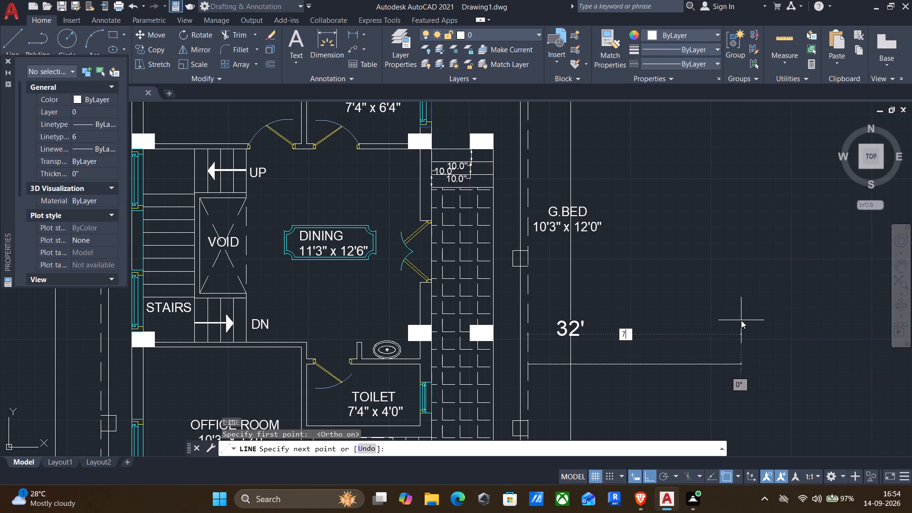
{"action": "key", "text": "Return"}
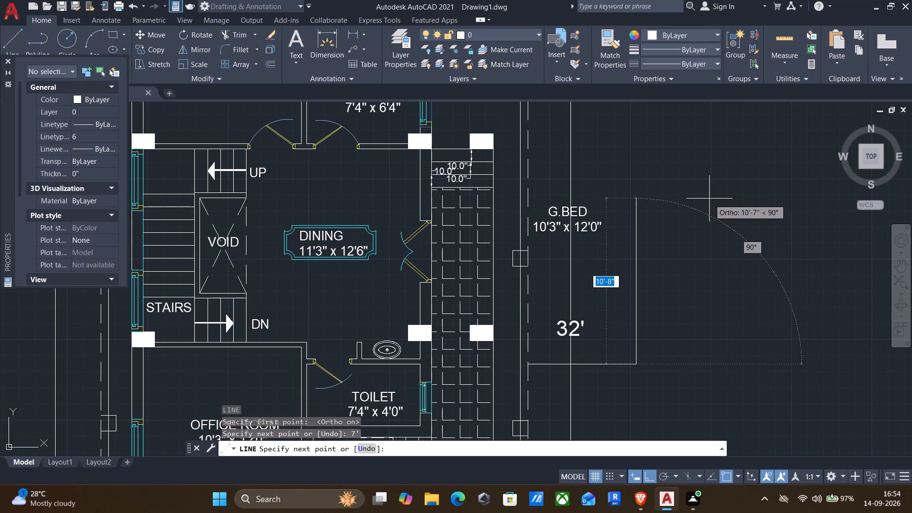
{"action": "middle_click_drag", "start_coordinate": [703, 198], "coordinate": [653, 302]}
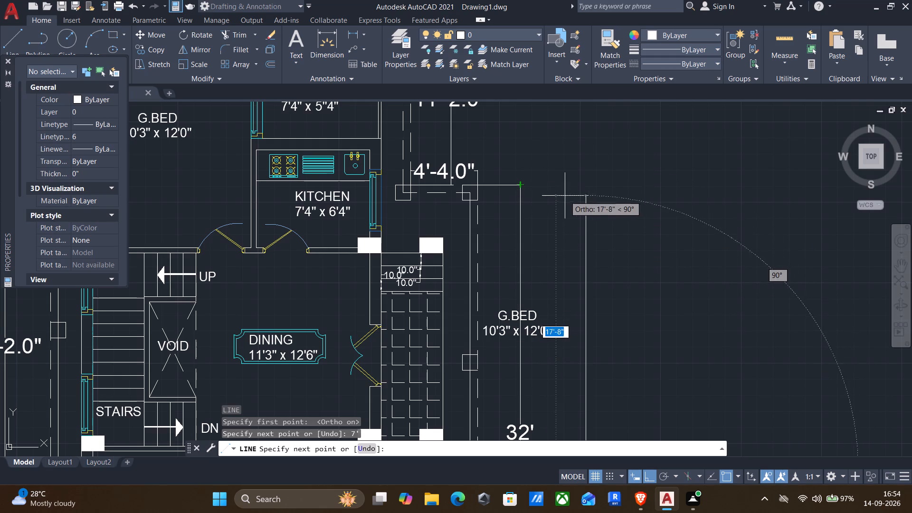
{"action": "left_click", "coordinate": [585, 186]}
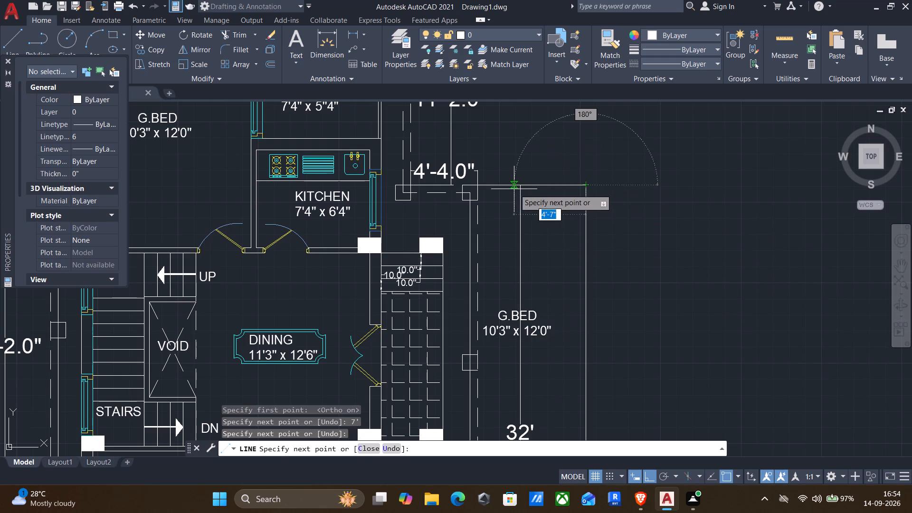
{"action": "left_click", "coordinate": [522, 184]}
{"action": "key", "text": "Return"}
Replace the G.BED 10'3" x 12'0" text in the parking outline with PARKING.
{"action": "middle_click_drag", "start_coordinate": [580, 279], "coordinate": [709, 169]}
{"action": "scroll", "coordinate": [711, 167], "scroll_direction": "down", "scroll_amount": 1}
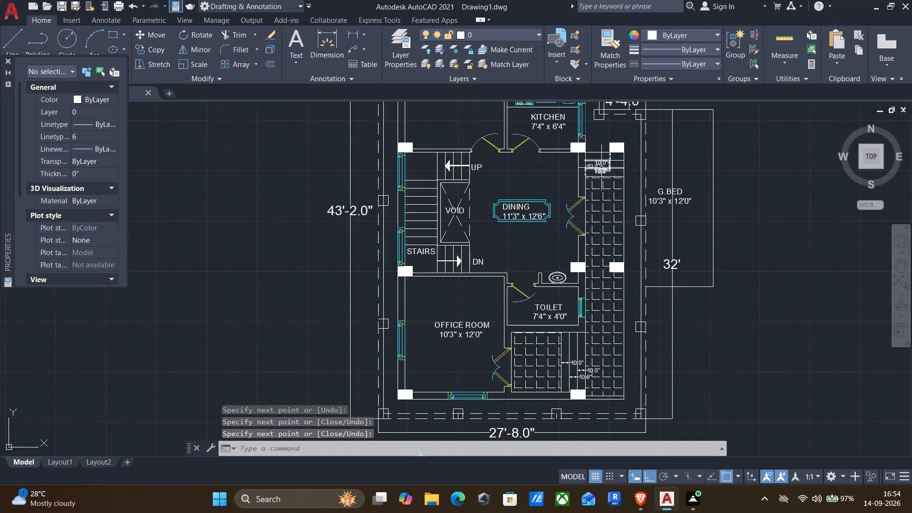
{"action": "double_click", "coordinate": [665, 194]}
{"action": "left_click_drag", "start_coordinate": [701, 199], "coordinate": [657, 181]}
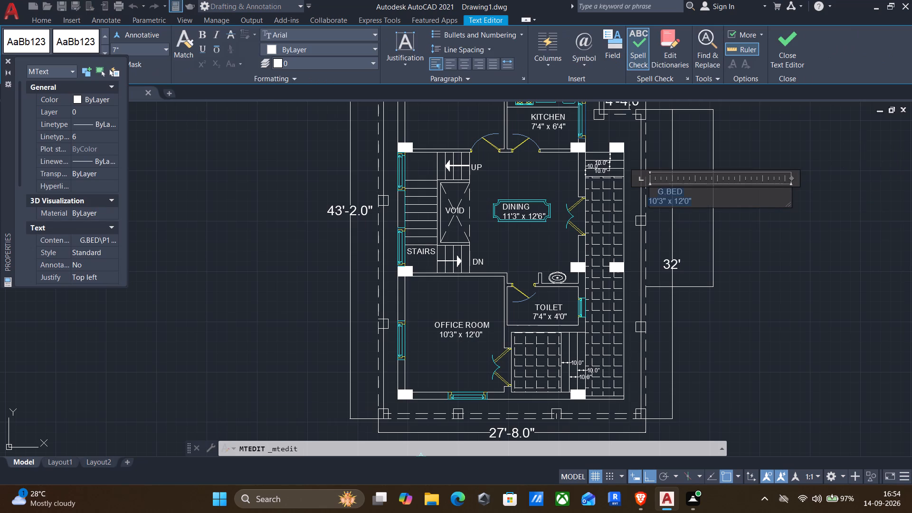
{"action": "left_click_drag", "start_coordinate": [657, 181], "coordinate": [632, 174]}
{"action": "key", "text": "BackSpace"}
{"action": "type", "text": "PARKING"}
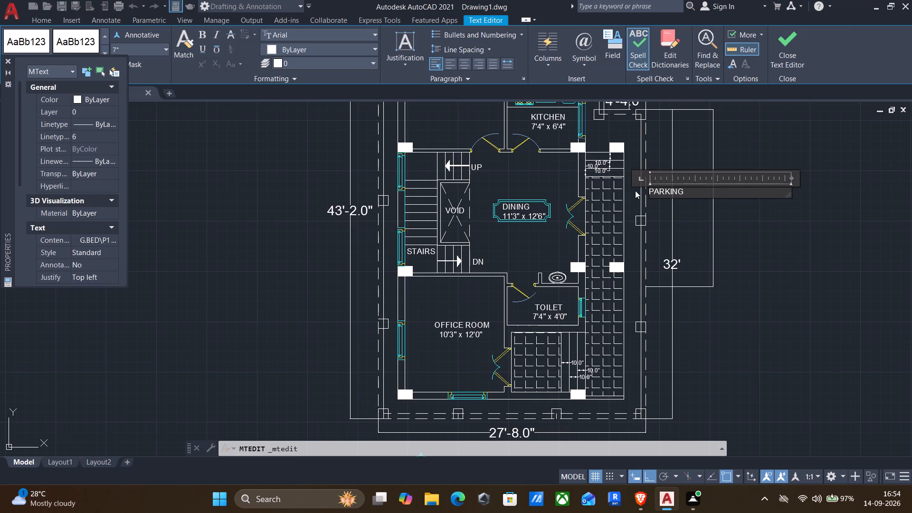
{"action": "left_click", "coordinate": [682, 240]}
Move the PARKING label horizontally to the right, so it starts at the 32' dimension line inside the parking outline.
{"action": "left_click", "coordinate": [660, 190]}
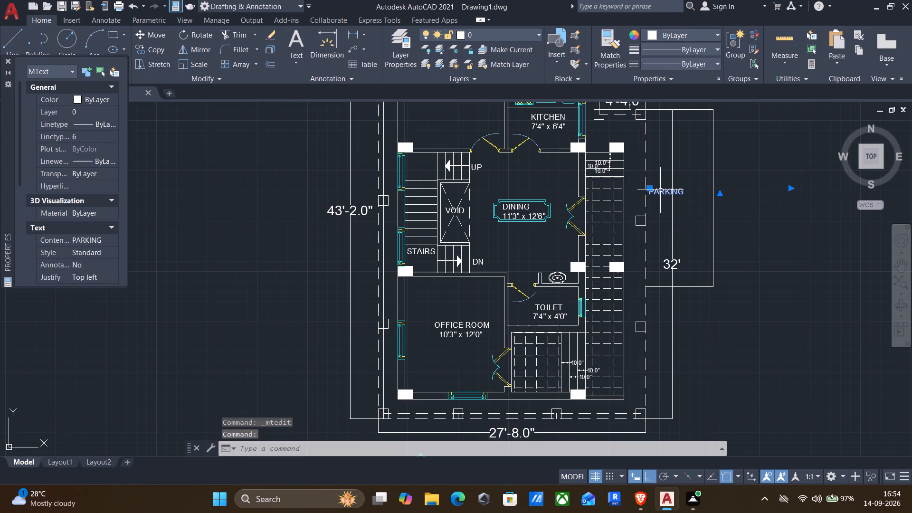
{"action": "key", "text": "m"}
{"action": "key", "text": "Return"}
{"action": "left_click", "coordinate": [650, 189]}
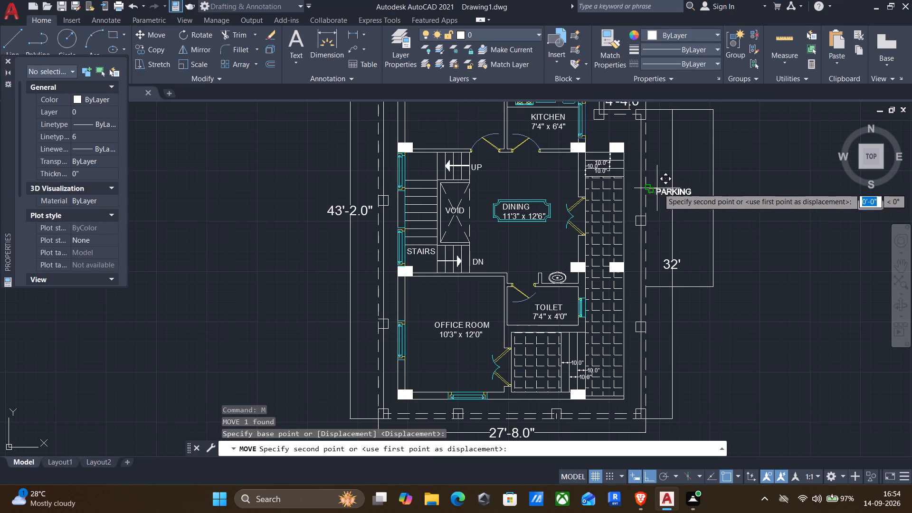
{"action": "left_click", "coordinate": [671, 187]}
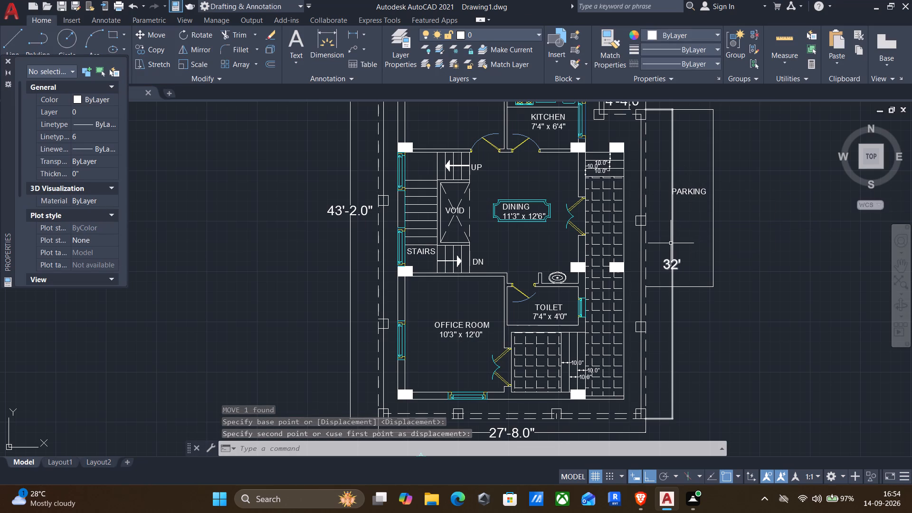
Draw two crossing diagonal lines between the lowest two column squares on the east boundary wall, beside the front steps.
{"action": "middle_click_drag", "start_coordinate": [664, 307], "coordinate": [658, 287]}
{"action": "scroll", "coordinate": [607, 380], "scroll_direction": "up", "scroll_amount": 3}
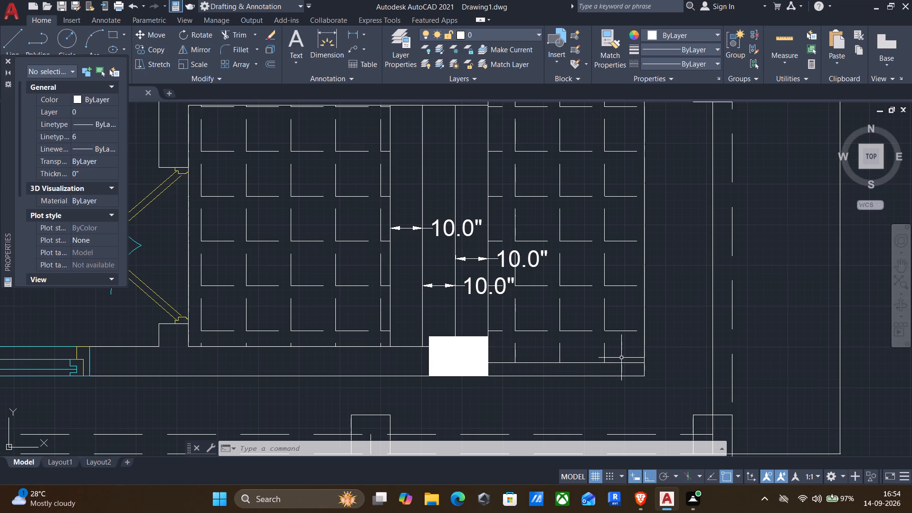
{"action": "scroll", "coordinate": [621, 358], "scroll_direction": "down", "scroll_amount": 1}
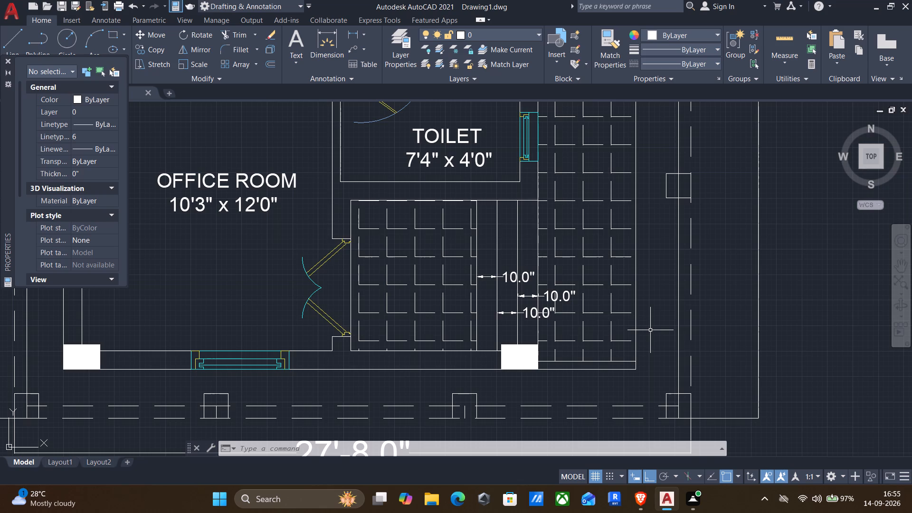
{"action": "key", "text": "l"}
{"action": "key", "text": "Return"}
{"action": "key", "text": "F8"}
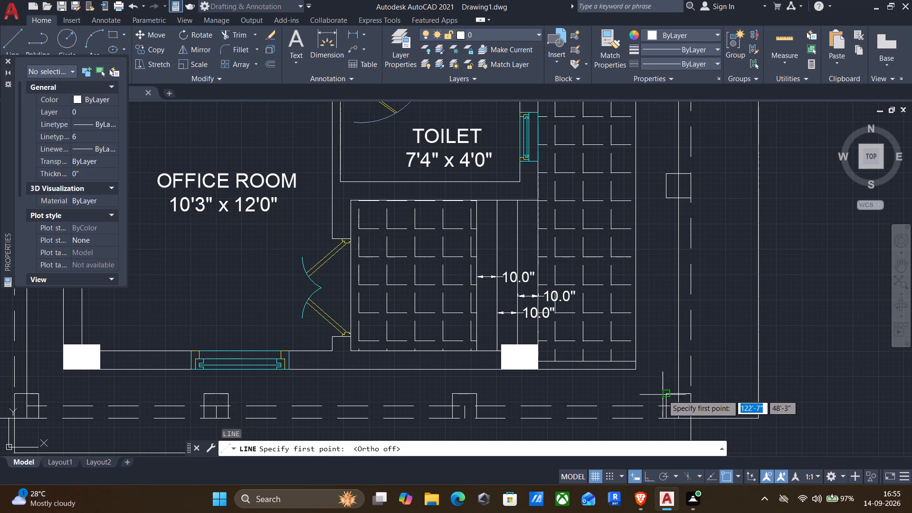
{"action": "left_click_drag", "start_coordinate": [676, 395], "coordinate": [675, 381]}
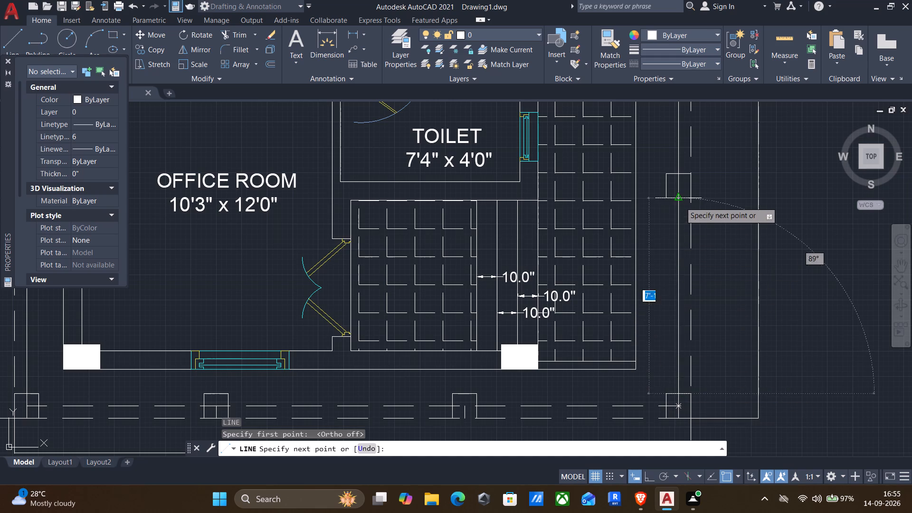
{"action": "left_click", "coordinate": [693, 196]}
{"action": "key", "text": "Return"}
{"action": "key", "text": "Return"}
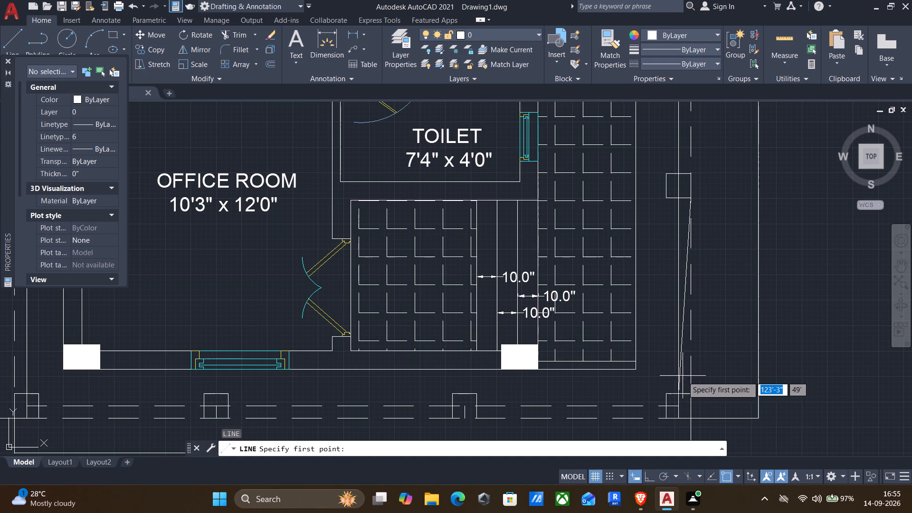
{"action": "left_click_drag", "start_coordinate": [690, 397], "coordinate": [693, 368]}
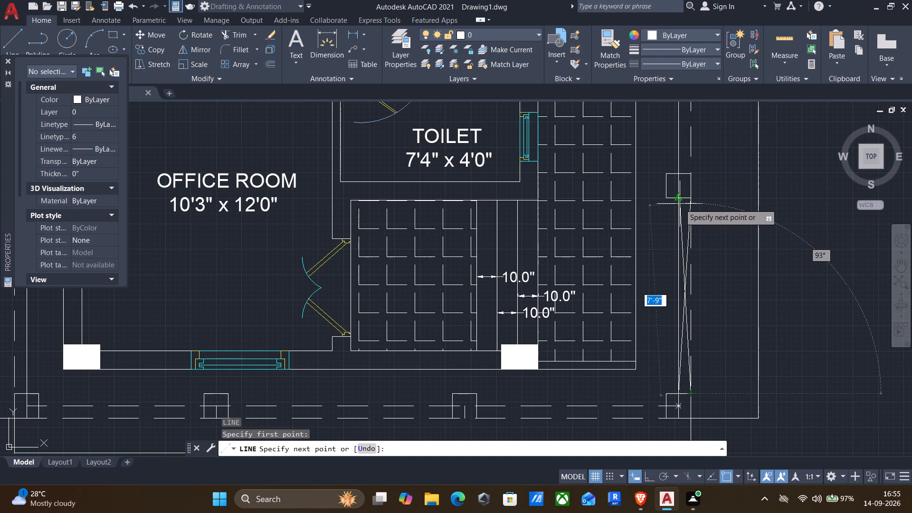
{"action": "scroll", "coordinate": [680, 204], "scroll_direction": "up", "scroll_amount": 2}
{"action": "left_click", "coordinate": [672, 186]}
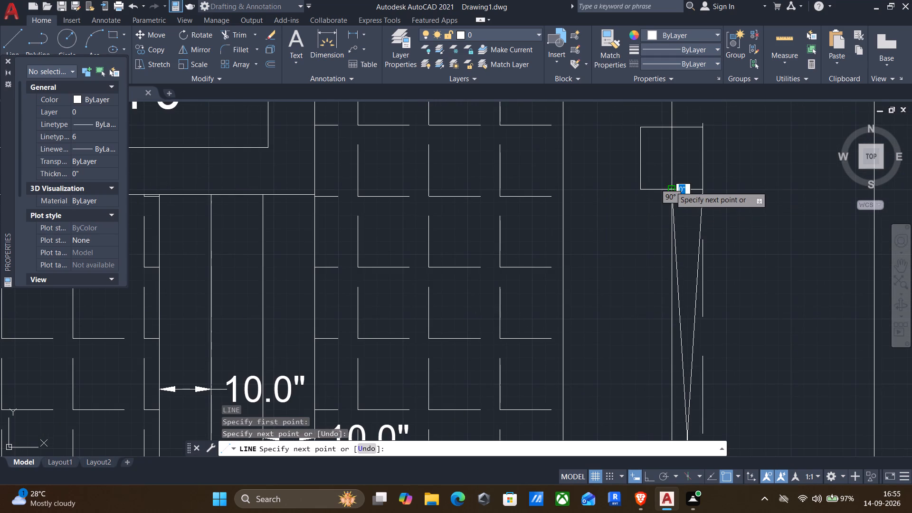
{"action": "key", "text": "Return"}
Draw a straight vertical line along the outer face of the crossed opening, joining the outer corners of the two columns.
{"action": "key", "text": "Return"}
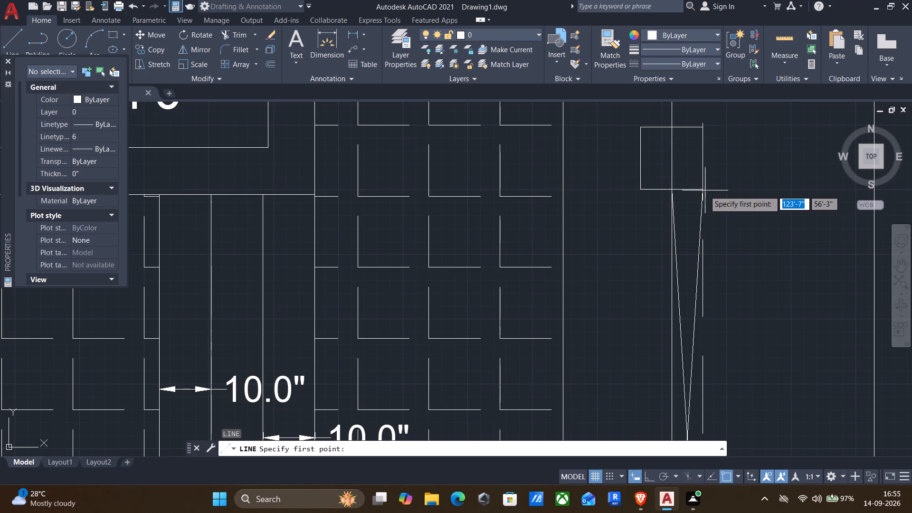
{"action": "left_click", "coordinate": [700, 190]}
{"action": "scroll", "coordinate": [721, 270], "scroll_direction": "down", "scroll_amount": 2}
{"action": "scroll", "coordinate": [730, 332], "scroll_direction": "down", "scroll_amount": 1}
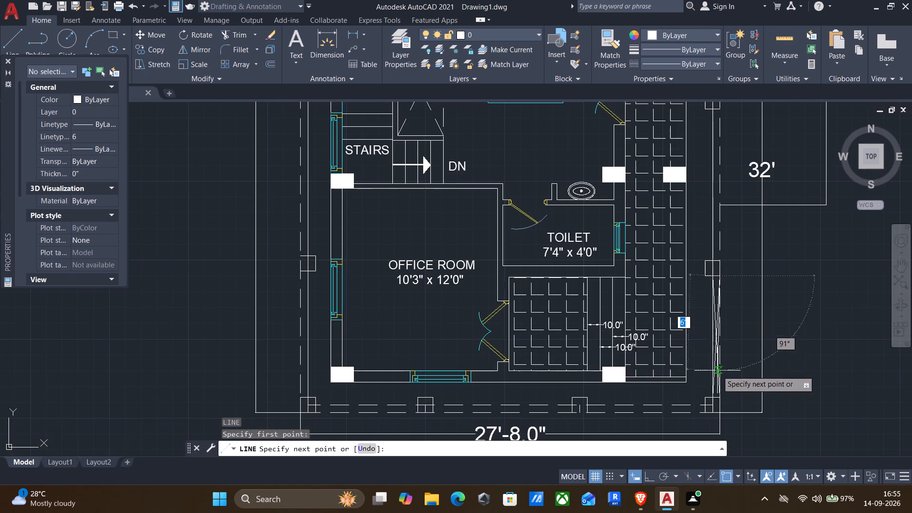
{"action": "scroll", "coordinate": [726, 401], "scroll_direction": "up", "scroll_amount": 2}
{"action": "key", "text": "F8"}
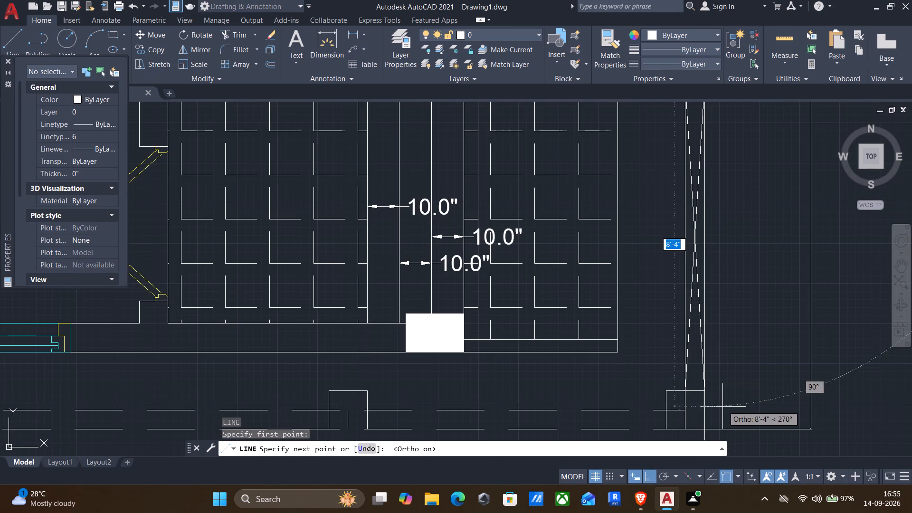
{"action": "left_click", "coordinate": [706, 388]}
{"action": "key", "text": "Return"}
Copy the PARKING label straight down about 20', to the level of the crossed opening on the east boundary.
{"action": "scroll", "coordinate": [733, 368], "scroll_direction": "down", "scroll_amount": 1}
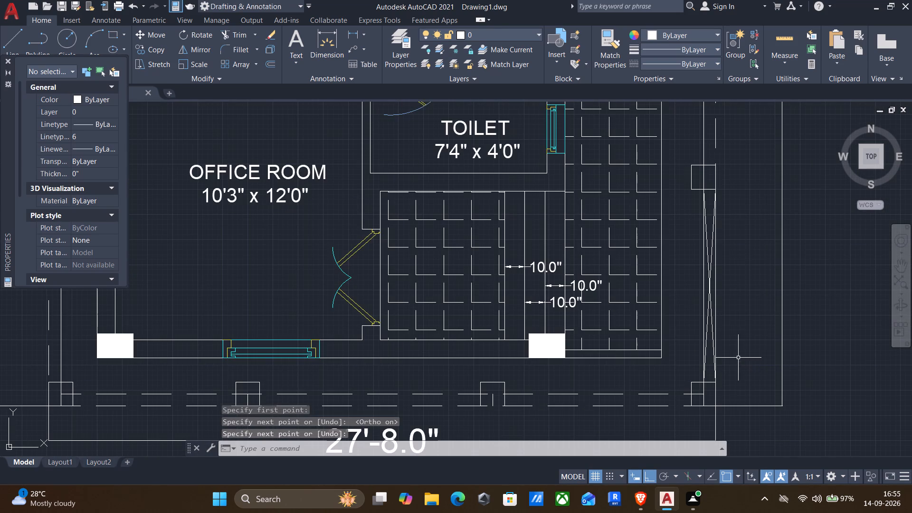
{"action": "scroll", "coordinate": [741, 352], "scroll_direction": "down", "scroll_amount": 1}
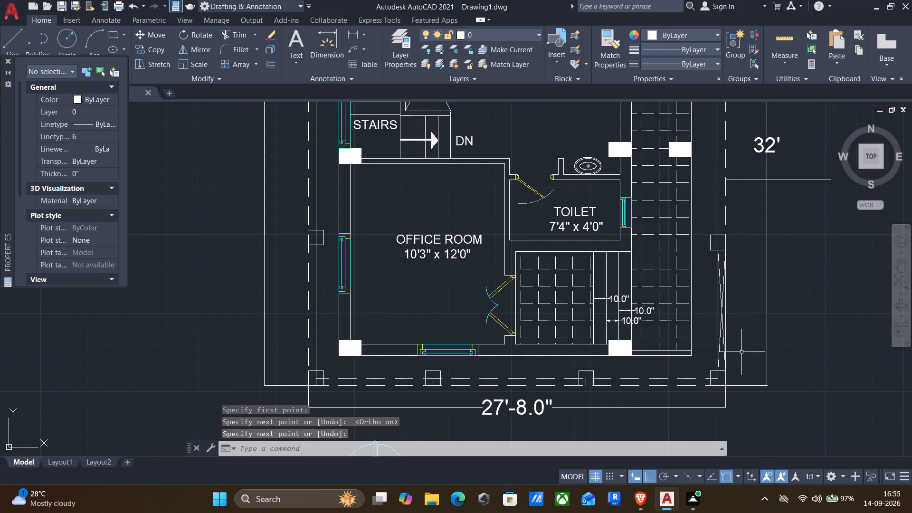
{"action": "scroll", "coordinate": [730, 307], "scroll_direction": "down", "scroll_amount": 2}
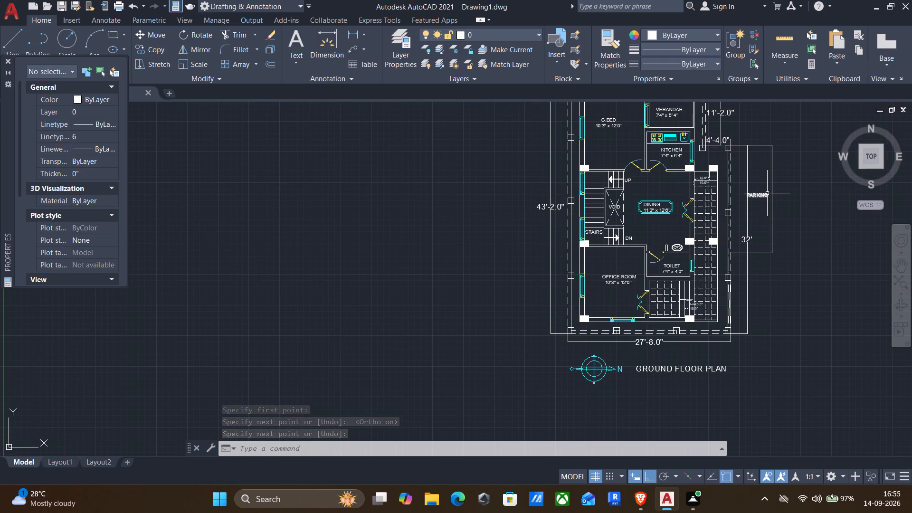
{"action": "left_click", "coordinate": [764, 193]}
{"action": "type", "text": "CO"}
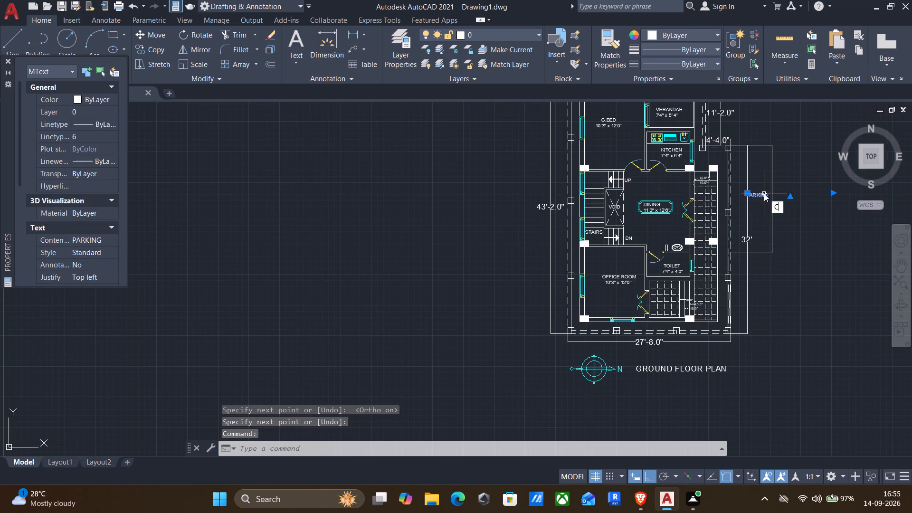
{"action": "key", "text": "Return"}
{"action": "left_click", "coordinate": [754, 193]}
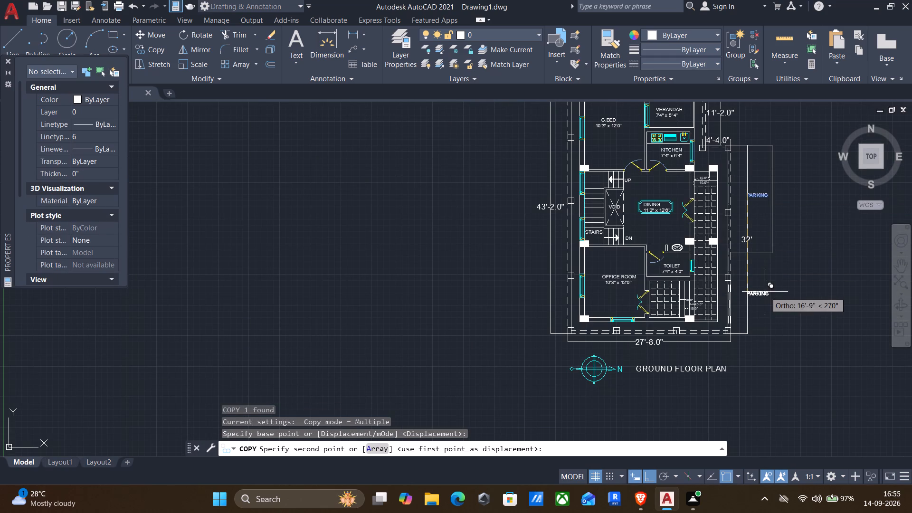
{"action": "scroll", "coordinate": [751, 291], "scroll_direction": "up", "scroll_amount": 3}
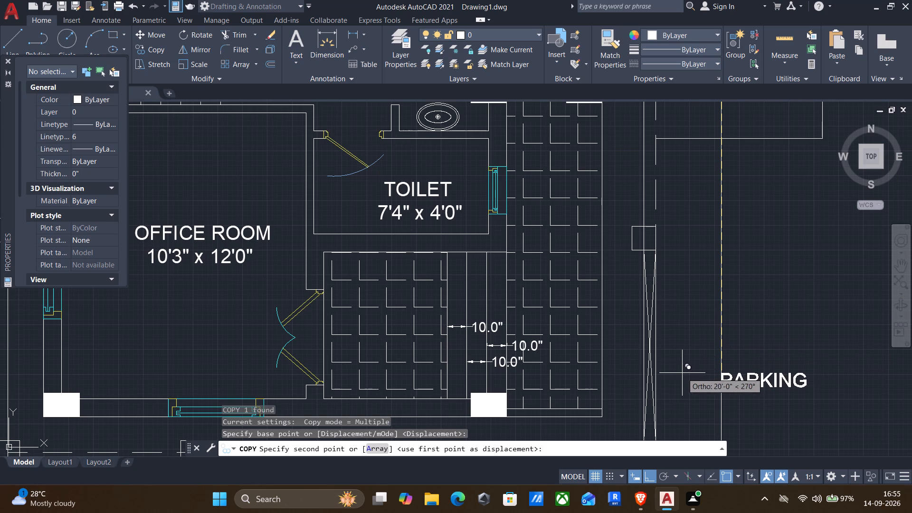
{"action": "left_click", "coordinate": [678, 373]}
{"action": "key", "text": "Return"}
Rotate the copied PARKING label 90° counterclockwise about its insertion point so it reads vertically.
{"action": "left_click", "coordinate": [748, 378]}
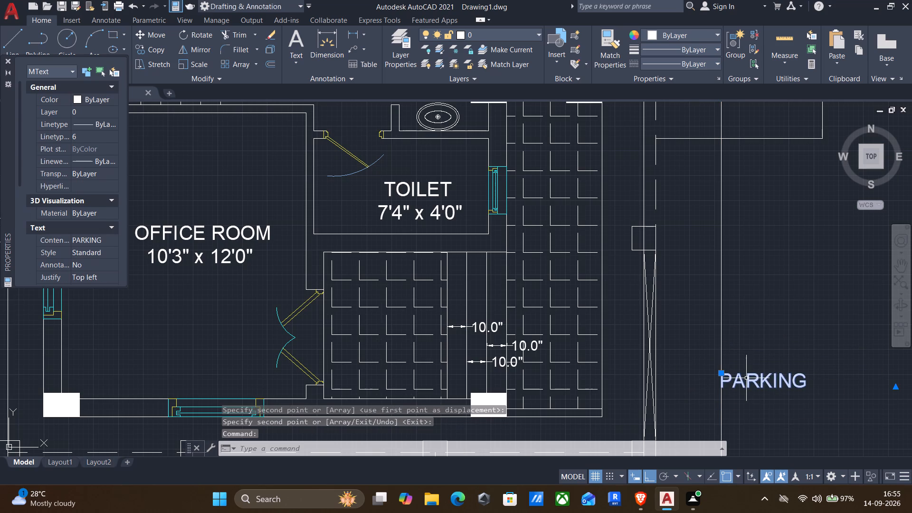
{"action": "type", "text": "RO"}
{"action": "key", "text": "Return"}
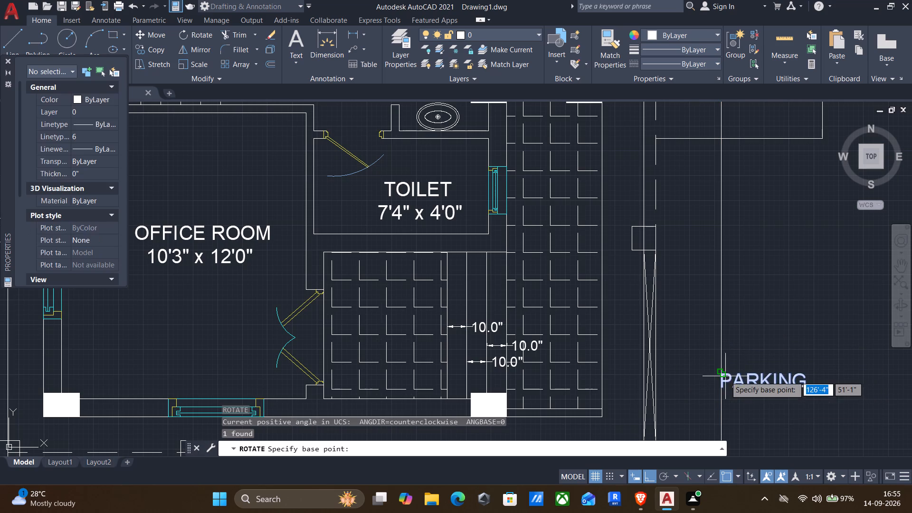
{"action": "left_click", "coordinate": [721, 374]}
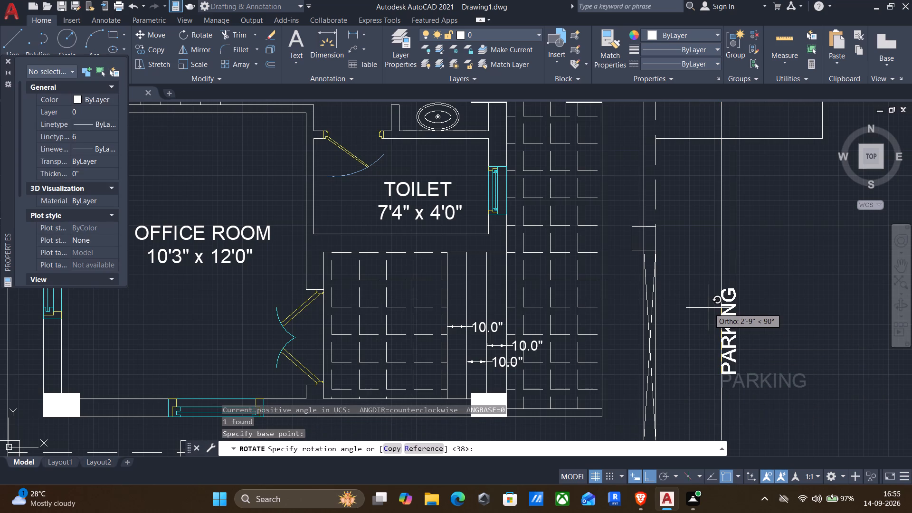
{"action": "left_click", "coordinate": [709, 308]}
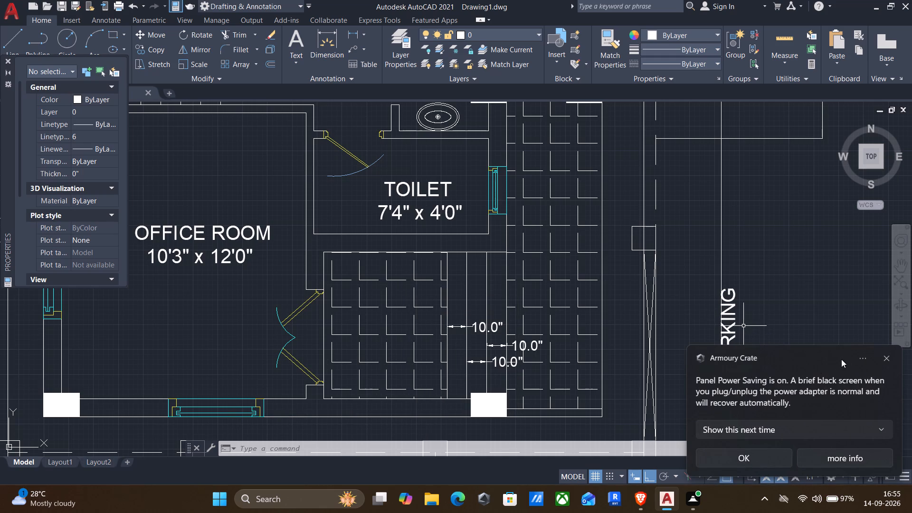
{"action": "left_click", "coordinate": [890, 360]}
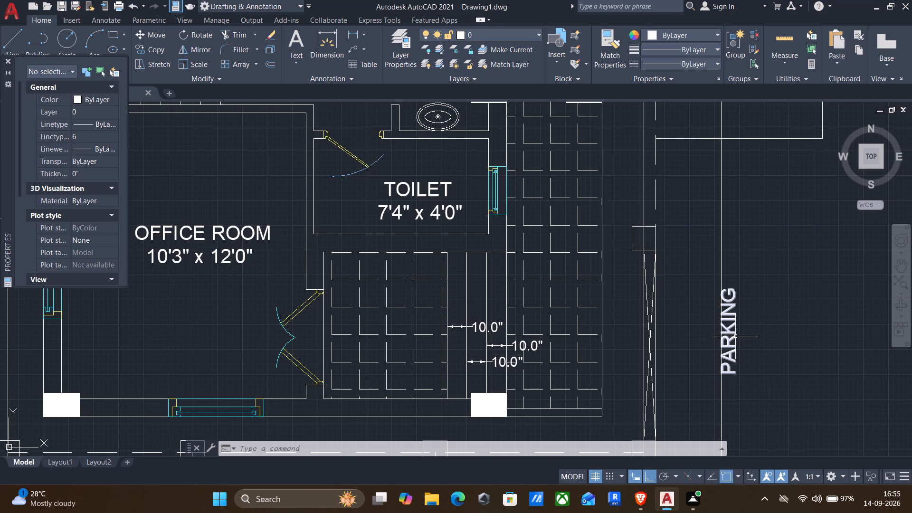
Replace the text of the rotated PARKING copy with Gate 8'.
{"action": "double_click", "coordinate": [731, 337]}
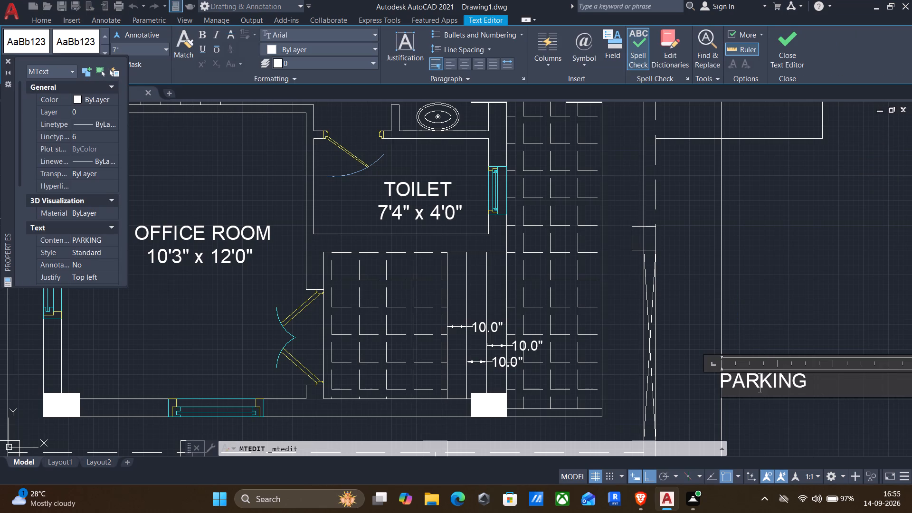
{"action": "left_click_drag", "start_coordinate": [828, 382], "coordinate": [697, 384]}
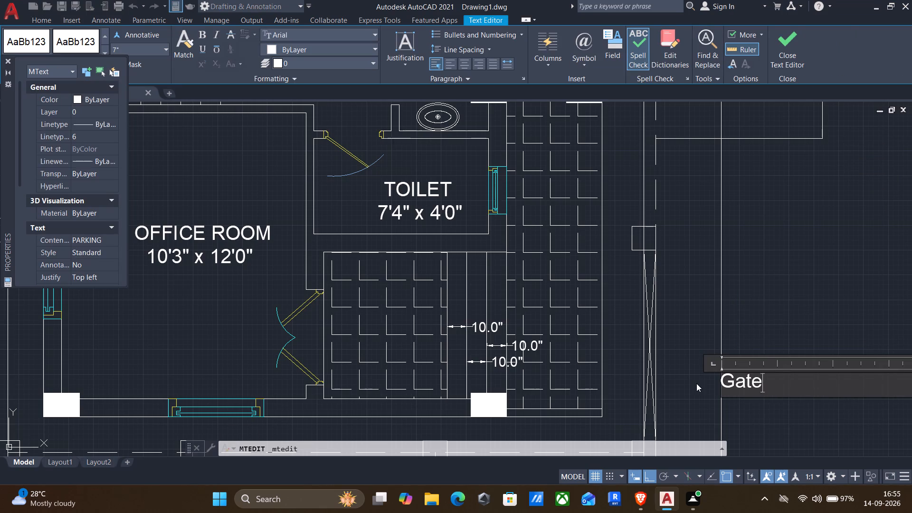
{"action": "key", "text": "8"}
{"action": "key", "text": "apostrophe"}
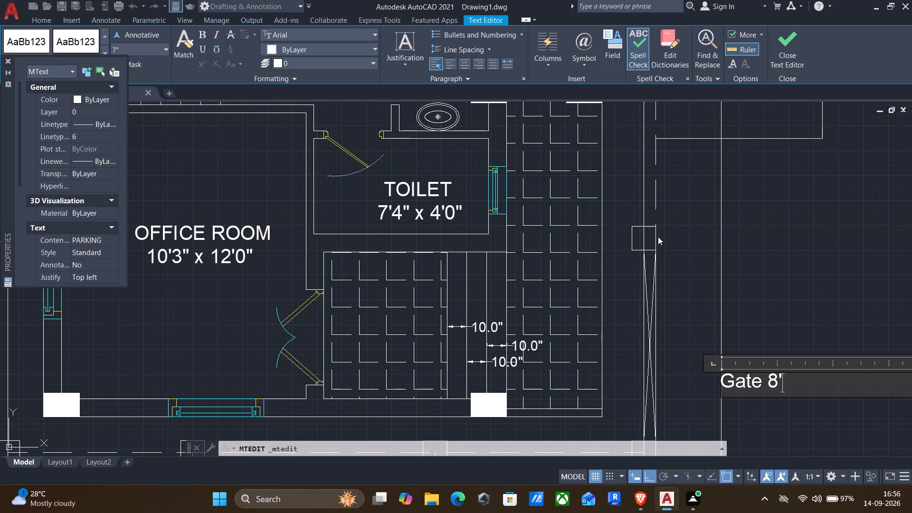
{"action": "left_click", "coordinate": [678, 291]}
Move the Gate 8' label horizontally toward the boundary, so it sits just outside the crossed opening.
{"action": "left_click", "coordinate": [729, 333]}
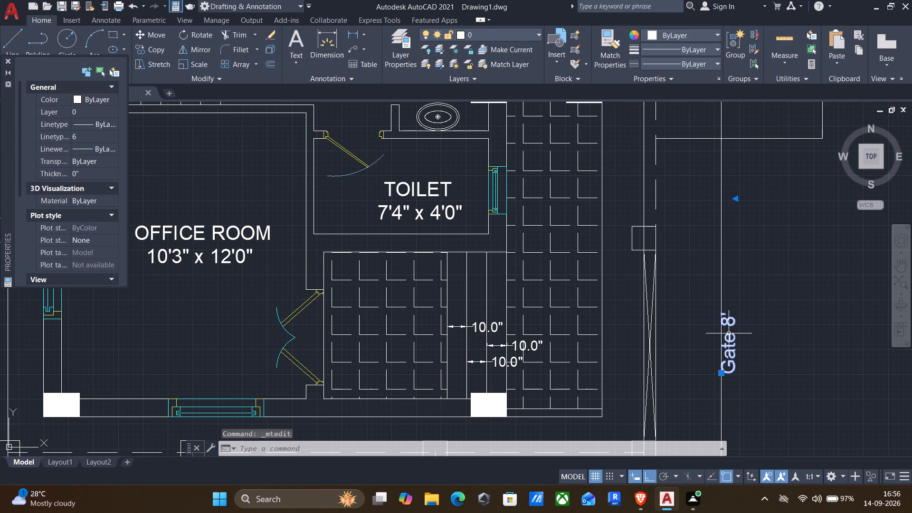
{"action": "key", "text": "m"}
{"action": "key", "text": "Return"}
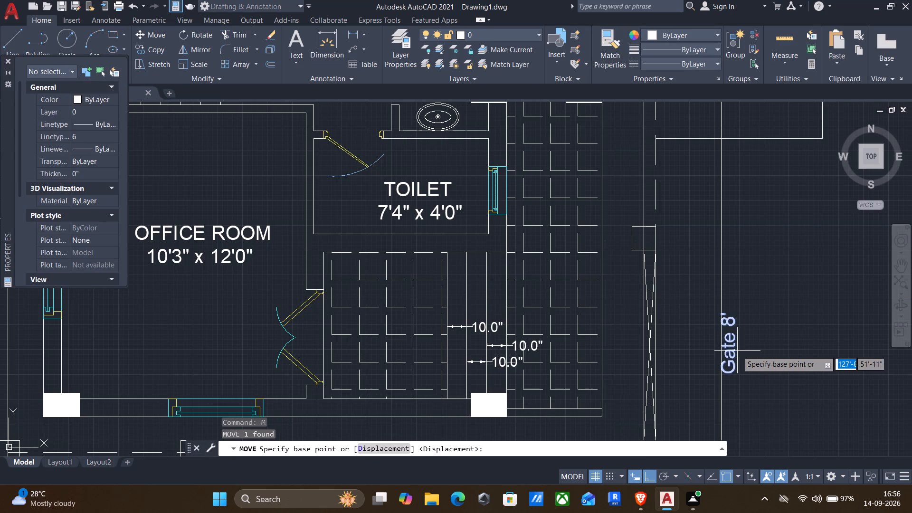
{"action": "left_click", "coordinate": [727, 368]}
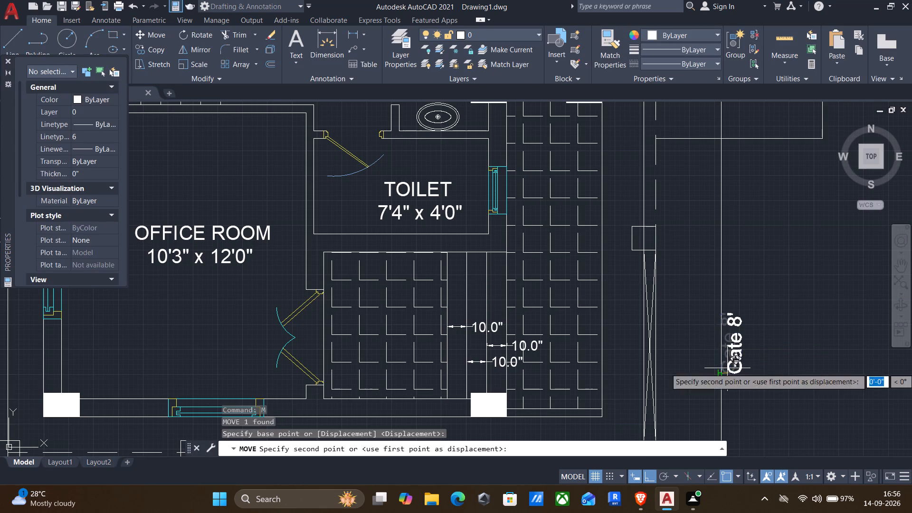
{"action": "left_click", "coordinate": [671, 389]}
Examine the complete ground floor plan, including the parking area and the gate label on the east boundary.
{"action": "scroll", "coordinate": [677, 388], "scroll_direction": "down", "scroll_amount": 2}
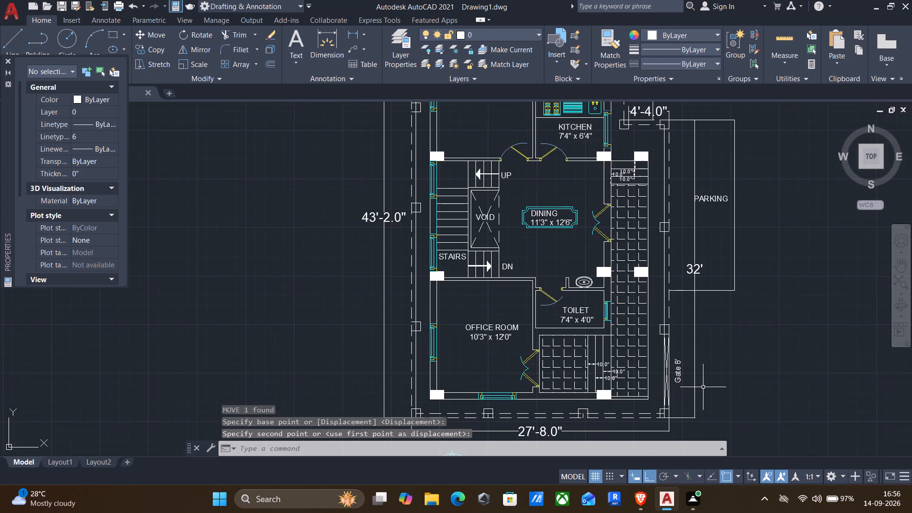
{"action": "middle_click_drag", "start_coordinate": [719, 391], "coordinate": [726, 372]}
{"action": "scroll", "coordinate": [727, 368], "scroll_direction": "down", "scroll_amount": 1}
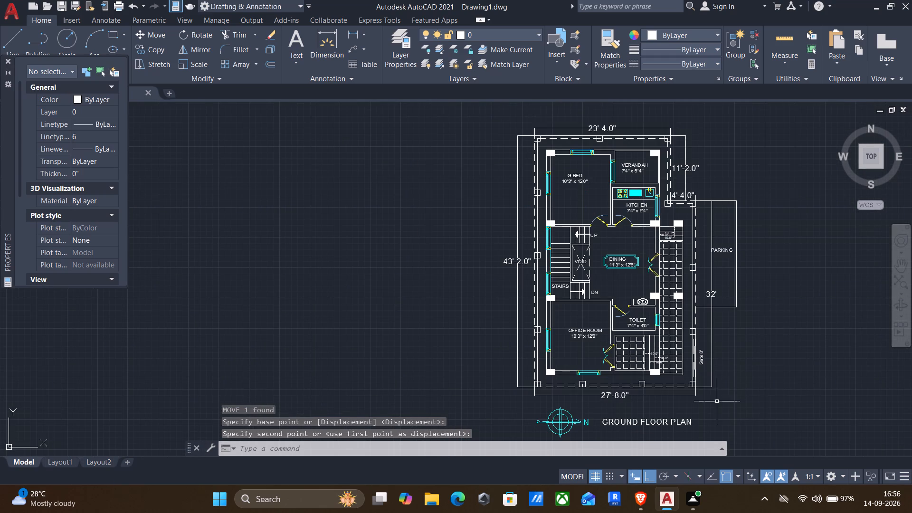
{"action": "scroll", "coordinate": [694, 400], "scroll_direction": "up", "scroll_amount": 3}
{"action": "scroll", "coordinate": [663, 367], "scroll_direction": "down", "scroll_amount": 3}
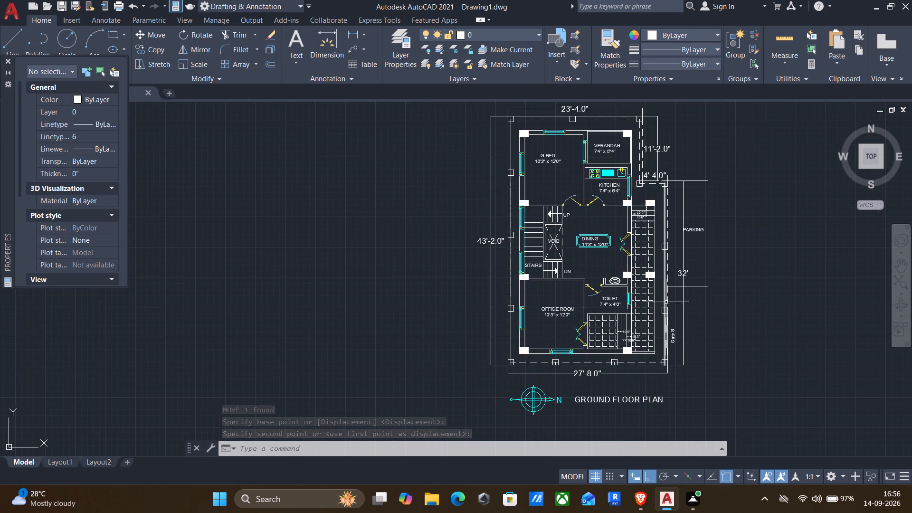
{"action": "scroll", "coordinate": [670, 295], "scroll_direction": "down", "scroll_amount": 2}
{"action": "middle_click_drag", "start_coordinate": [697, 296], "coordinate": [673, 305]}
{"action": "scroll", "coordinate": [631, 271], "scroll_direction": "up", "scroll_amount": 4}
{"action": "scroll", "coordinate": [603, 267], "scroll_direction": "down", "scroll_amount": 2}
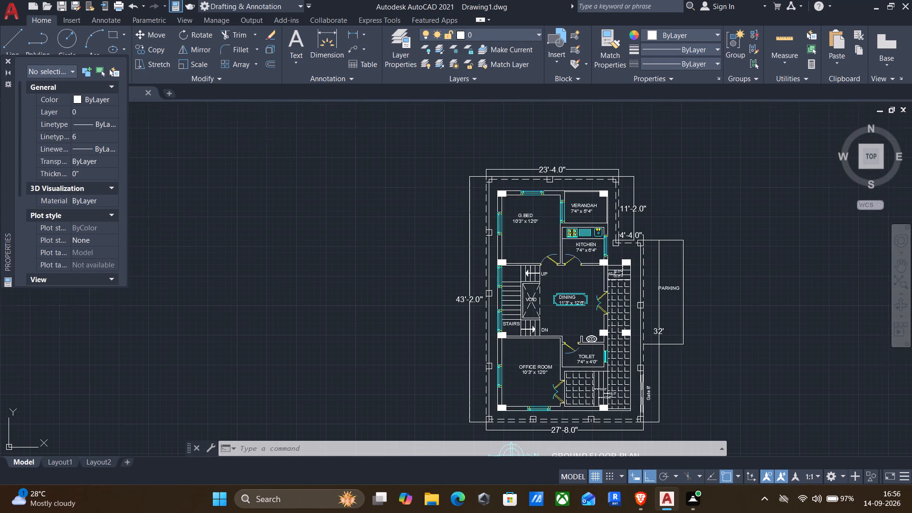
{"action": "middle_click_drag", "start_coordinate": [597, 294], "coordinate": [594, 261]}
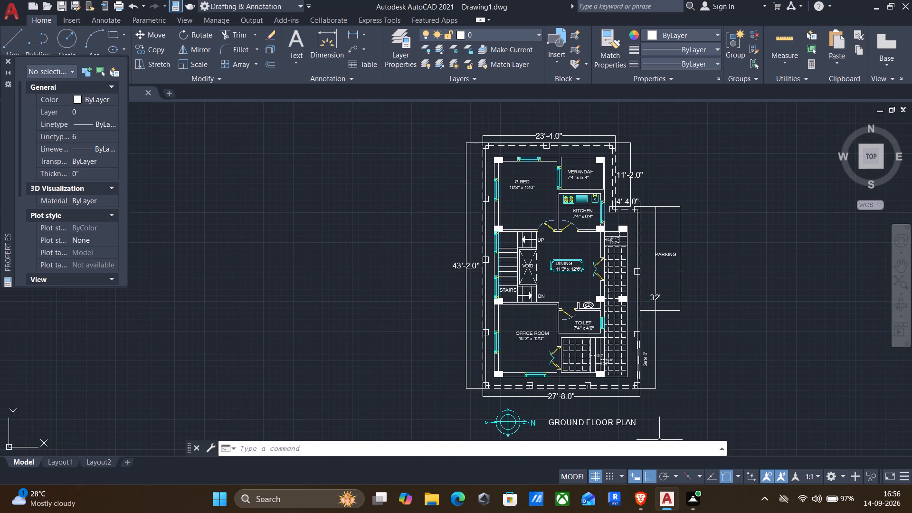
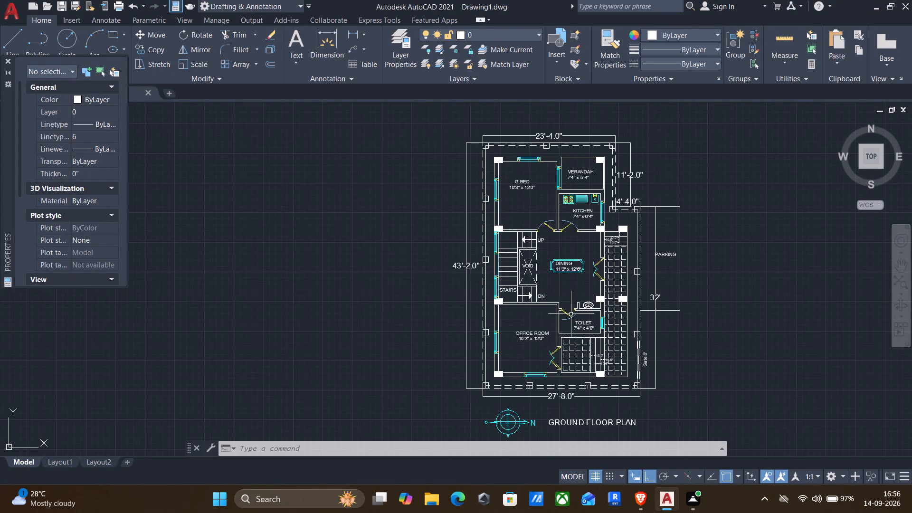
Start a plot of the model on ISO A4 (210.00 x 297.00 MM) paper with the DWG To PDF.pc3 plotter.
{"action": "middle_click_drag", "start_coordinate": [468, 304], "coordinate": [490, 303]}
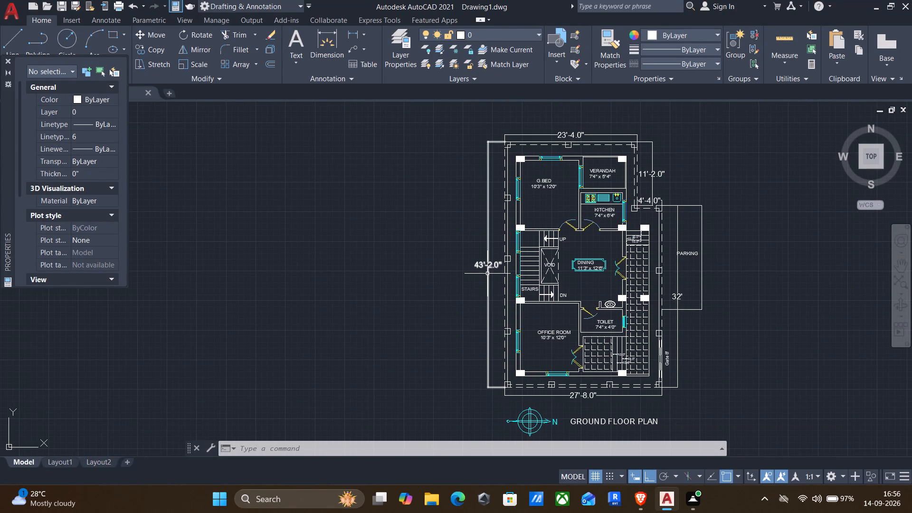
{"action": "scroll", "coordinate": [467, 278], "scroll_direction": "down", "scroll_amount": 1}
{"action": "middle_click_drag", "start_coordinate": [462, 288], "coordinate": [466, 286]}
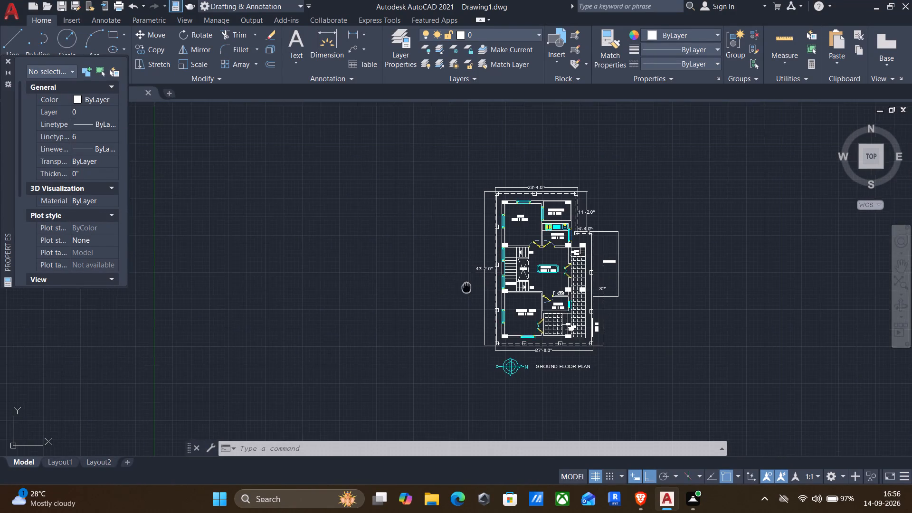
{"action": "middle_click_drag", "start_coordinate": [466, 286], "coordinate": [533, 316]}
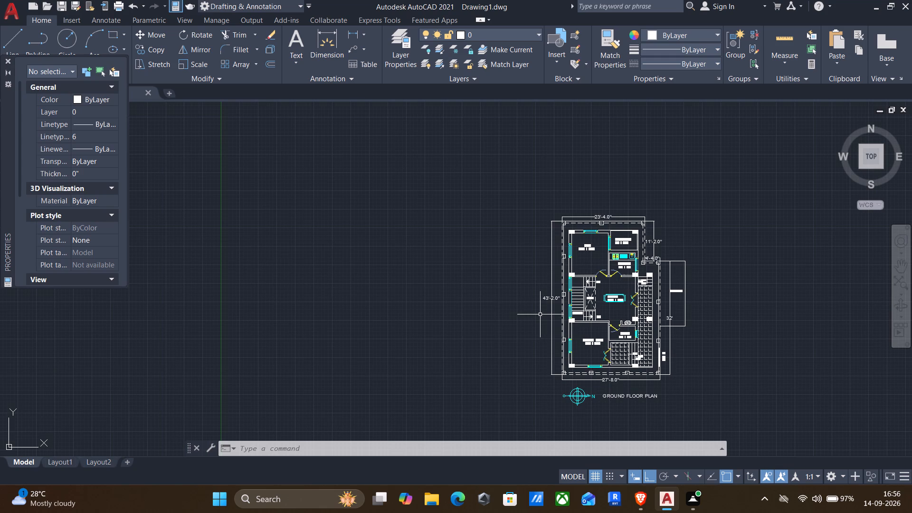
{"action": "key", "text": "ctrl+p"}
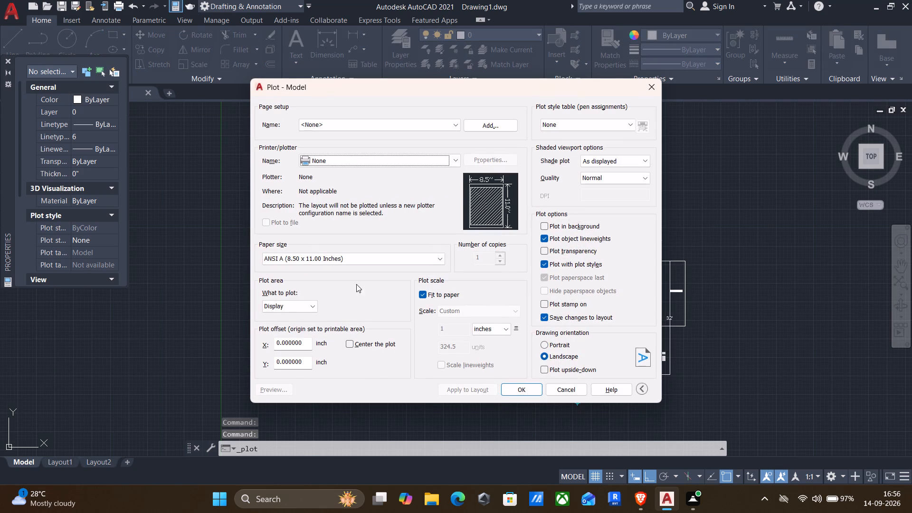
{"action": "left_click", "coordinate": [340, 261]}
{"action": "scroll", "coordinate": [328, 312], "scroll_direction": "up", "scroll_amount": 9}
{"action": "scroll", "coordinate": [328, 313], "scroll_direction": "down", "scroll_amount": 1}
{"action": "scroll", "coordinate": [328, 313], "scroll_direction": "up", "scroll_amount": 2}
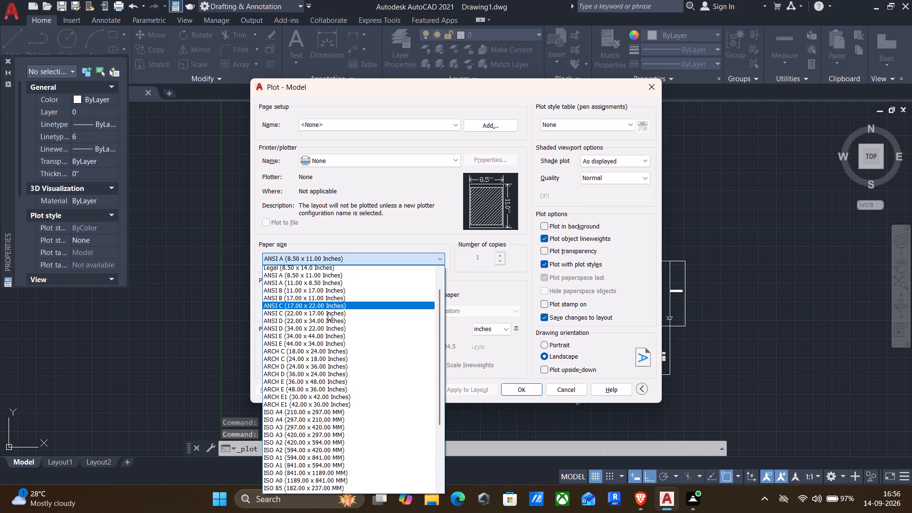
{"action": "scroll", "coordinate": [328, 313], "scroll_direction": "up", "scroll_amount": 20}
{"action": "scroll", "coordinate": [328, 313], "scroll_direction": "up", "scroll_amount": 6}
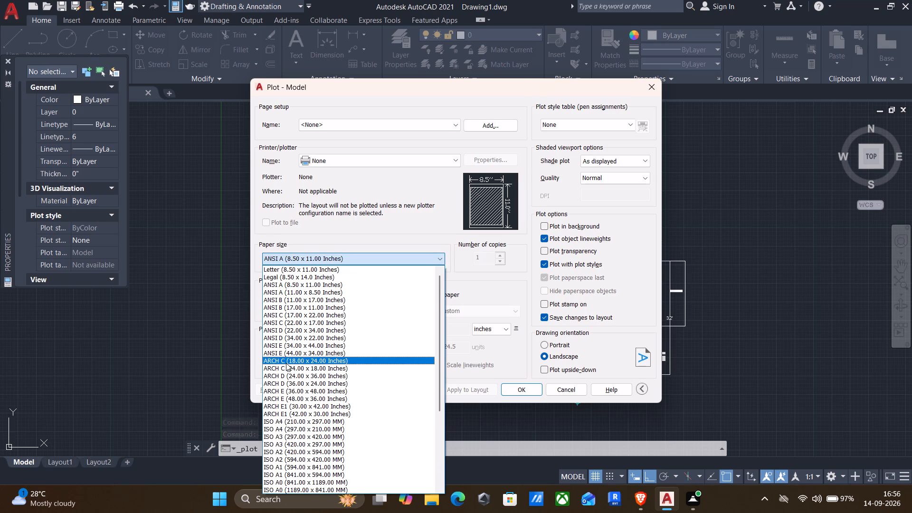
{"action": "scroll", "coordinate": [289, 342], "scroll_direction": "up", "scroll_amount": 4}
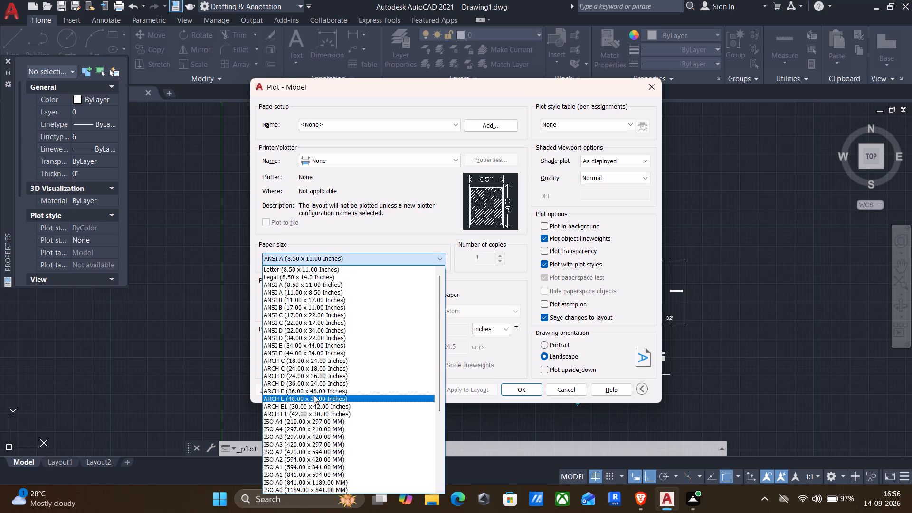
{"action": "left_click", "coordinate": [291, 421]}
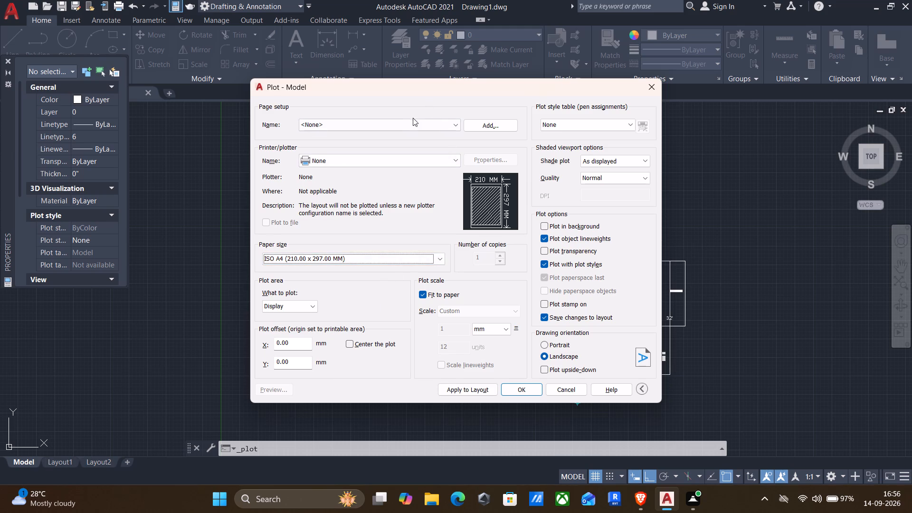
{"action": "left_click", "coordinate": [408, 128]}
{"action": "left_click", "coordinate": [346, 132]}
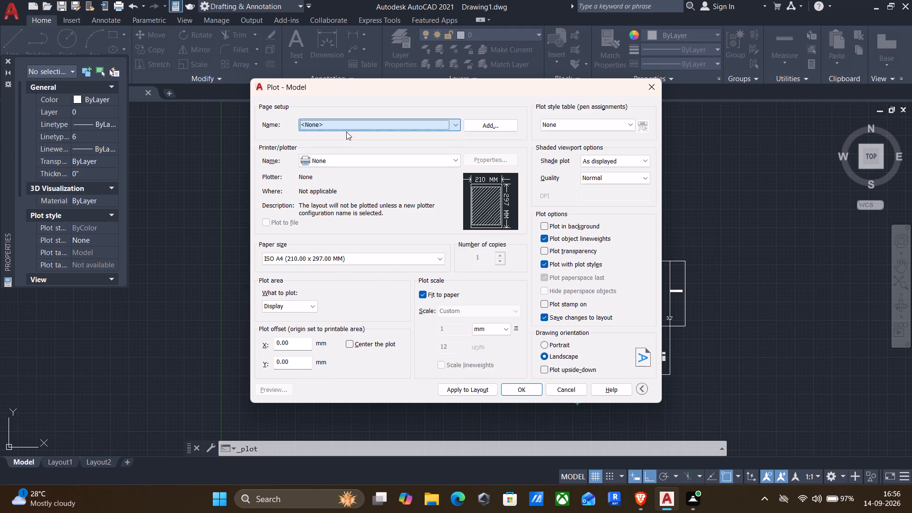
{"action": "left_click", "coordinate": [346, 166]}
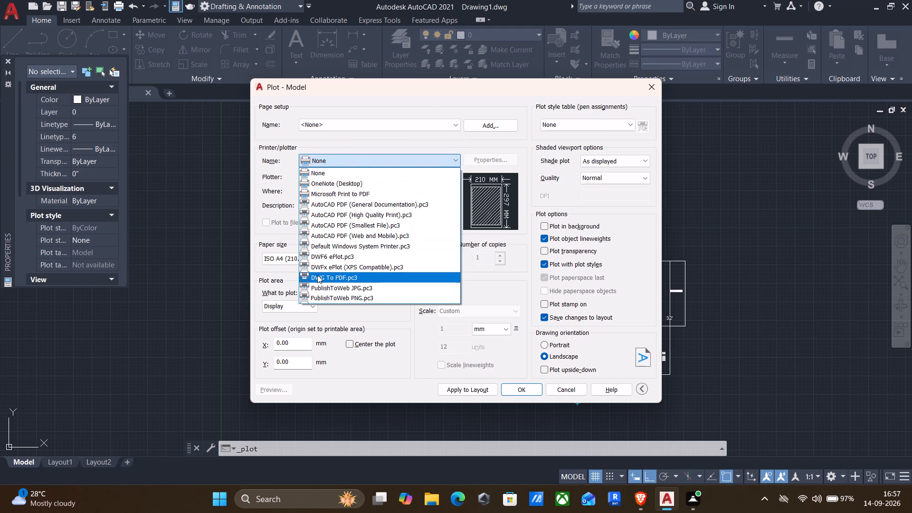
{"action": "left_click", "coordinate": [317, 275]}
Define the plot area as a window enclosing the whole ground floor plan with its dimensions, parking area, north symbol and title.
{"action": "left_click", "coordinate": [274, 307]}
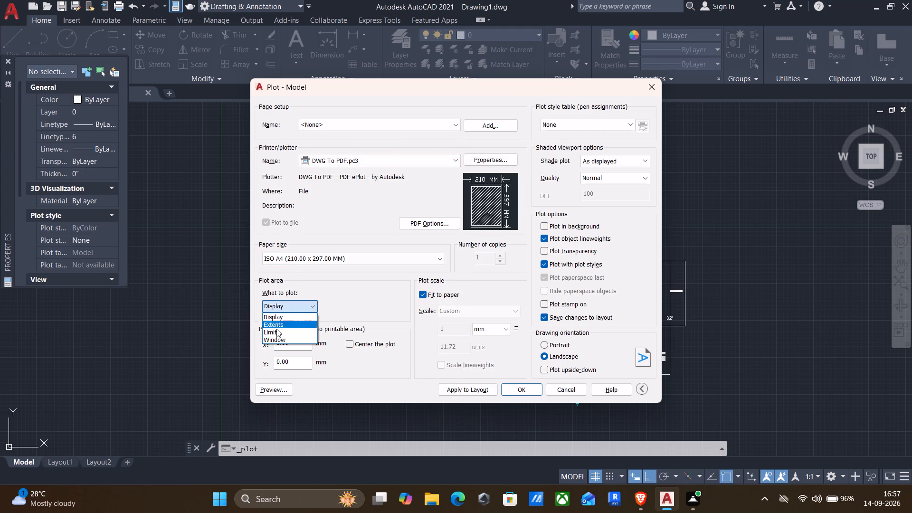
{"action": "left_click", "coordinate": [275, 337]}
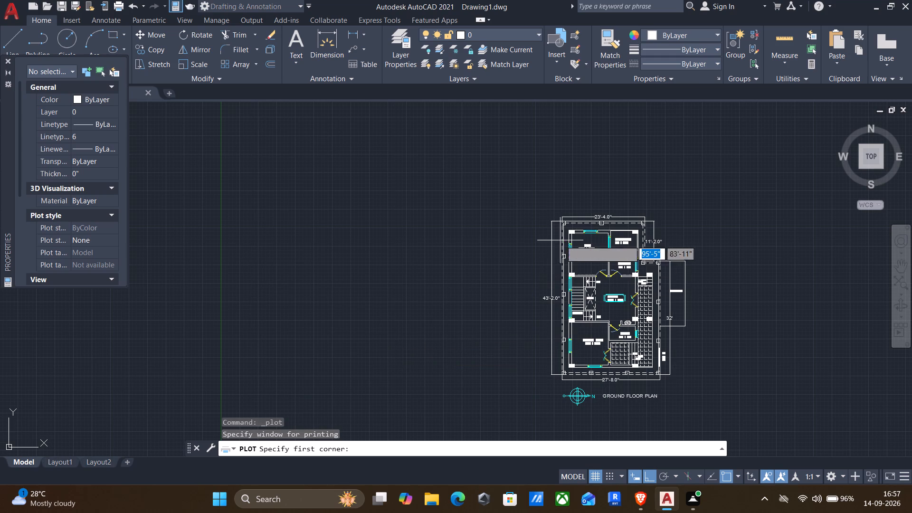
{"action": "middle_click_drag", "start_coordinate": [711, 296], "coordinate": [703, 294]}
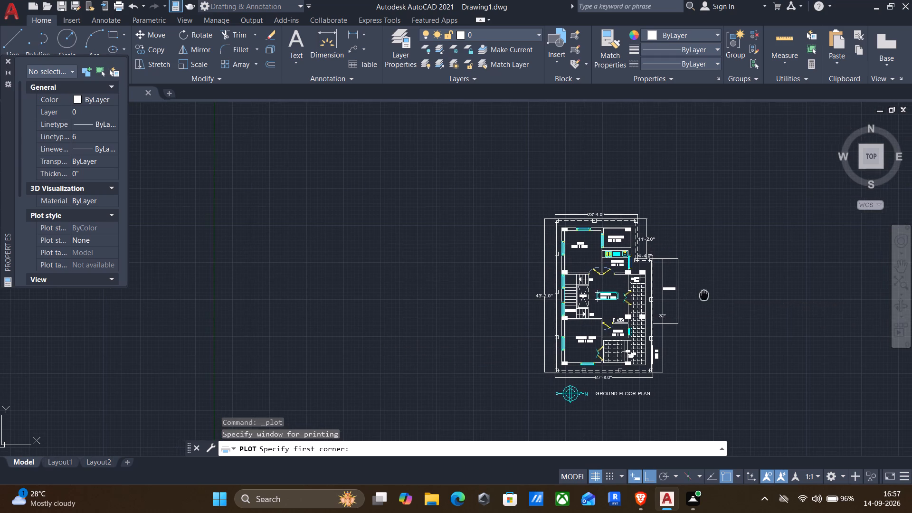
{"action": "middle_click_drag", "start_coordinate": [703, 294], "coordinate": [703, 293]}
{"action": "middle_click_drag", "start_coordinate": [720, 293], "coordinate": [639, 232]}
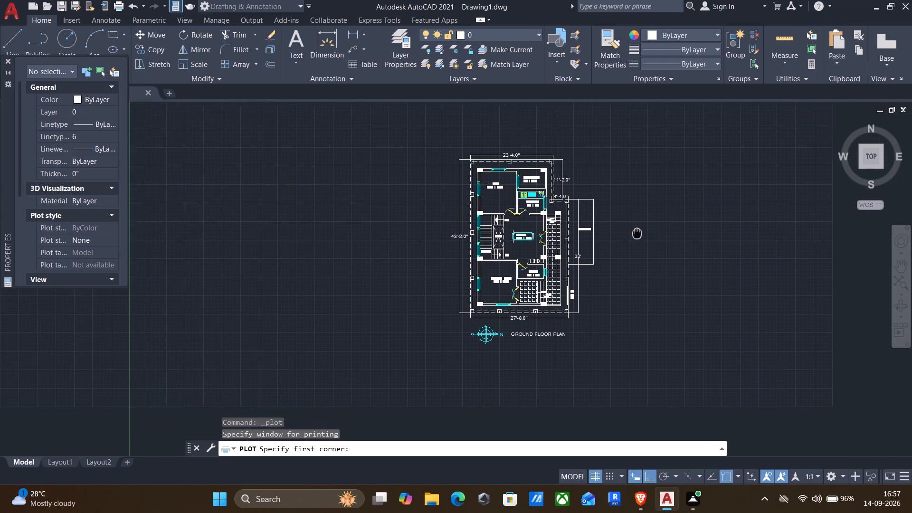
{"action": "middle_click_drag", "start_coordinate": [639, 232], "coordinate": [641, 231]}
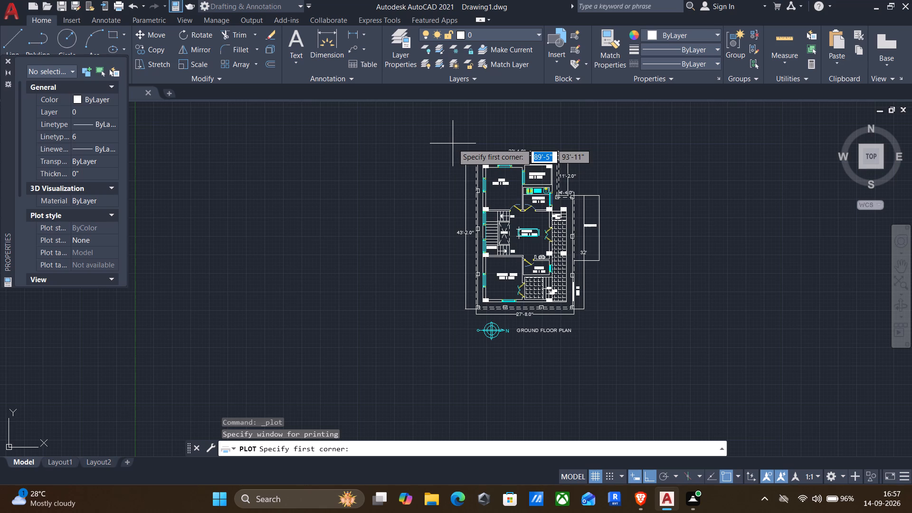
{"action": "left_click", "coordinate": [453, 143]}
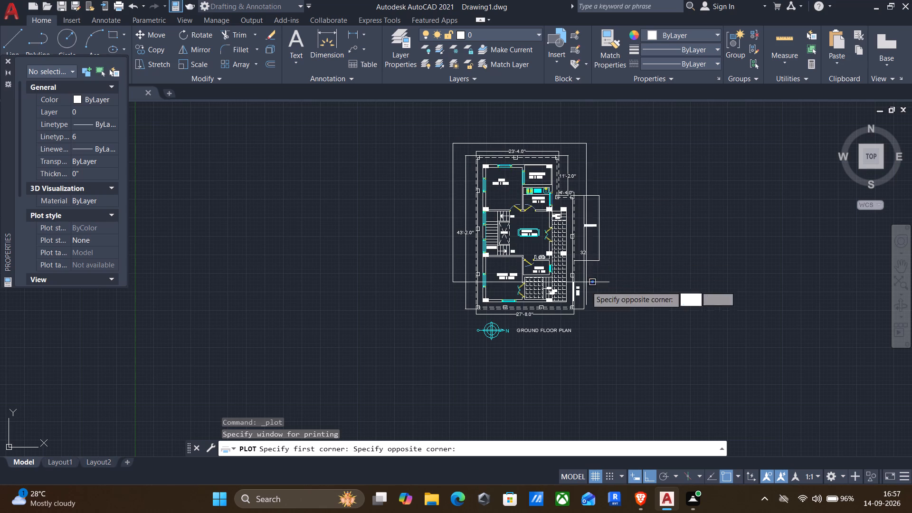
{"action": "left_click", "coordinate": [605, 348]}
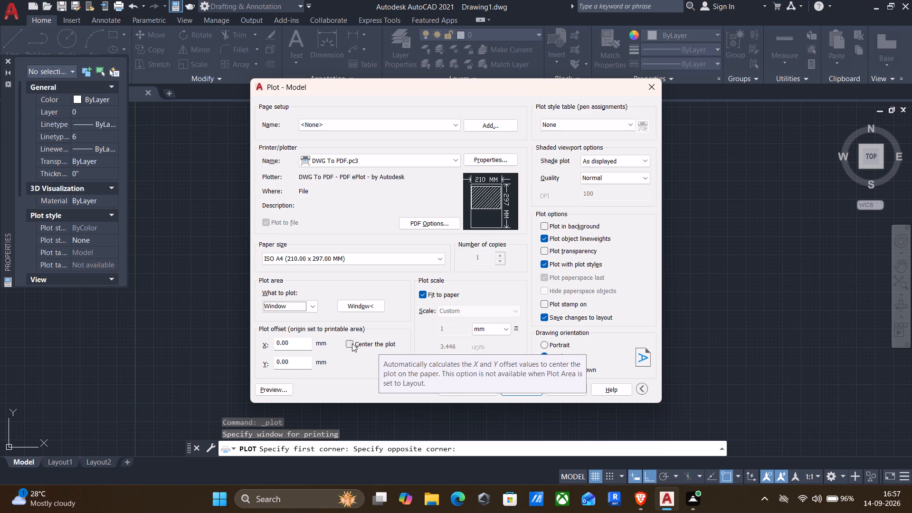
Center the plot on the paper and apply the plot settings to the layout.
{"action": "left_click", "coordinate": [349, 343]}
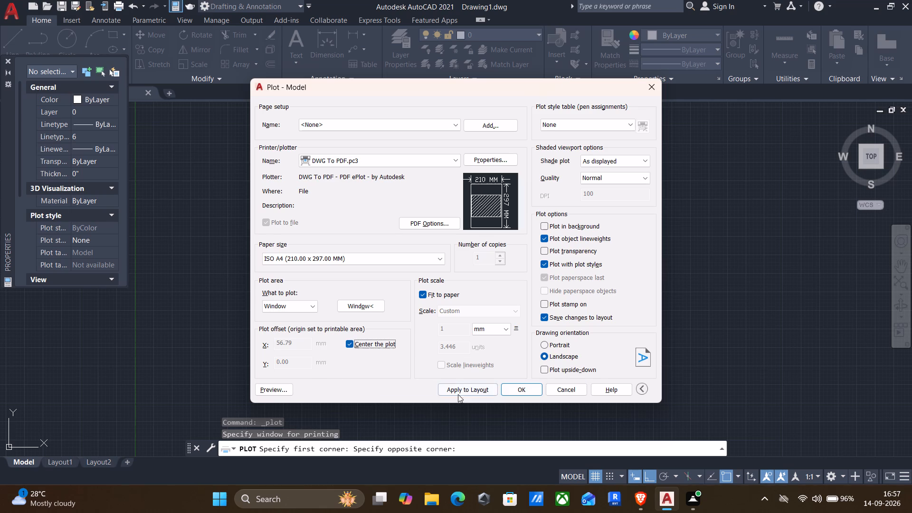
{"action": "left_click", "coordinate": [457, 392]}
Preview the plot and examine the plan's columns, room labels and dimensions on the sheet, then leave without plotting.
{"action": "left_click", "coordinate": [266, 385]}
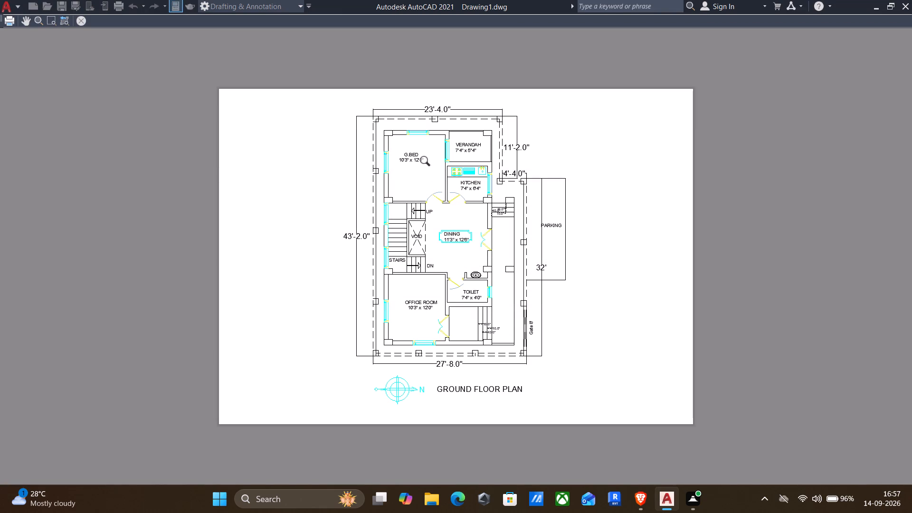
{"action": "scroll", "coordinate": [428, 162], "scroll_direction": "up", "scroll_amount": 2}
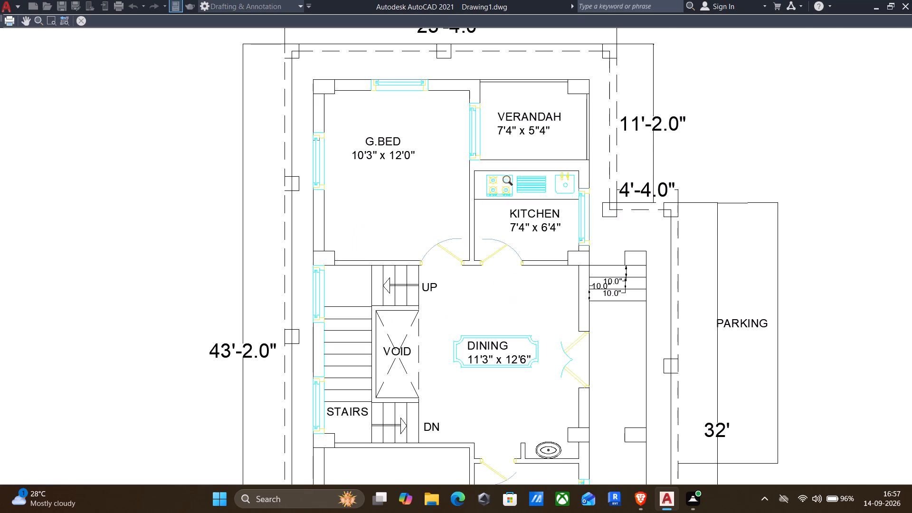
{"action": "scroll", "coordinate": [511, 182], "scroll_direction": "up", "scroll_amount": 2}
{"action": "scroll", "coordinate": [511, 182], "scroll_direction": "down", "scroll_amount": 3}
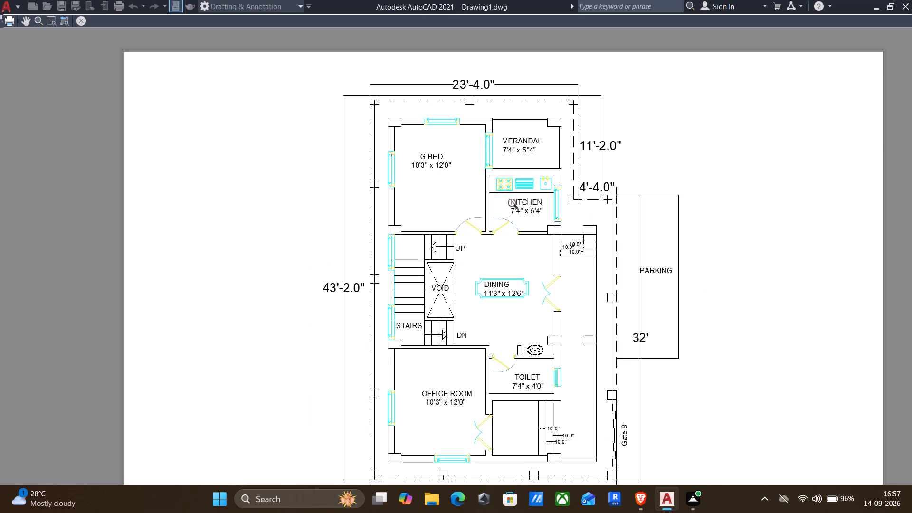
{"action": "scroll", "coordinate": [519, 238], "scroll_direction": "down", "scroll_amount": 1}
{"action": "middle_click_drag", "start_coordinate": [518, 260], "coordinate": [494, 251]}
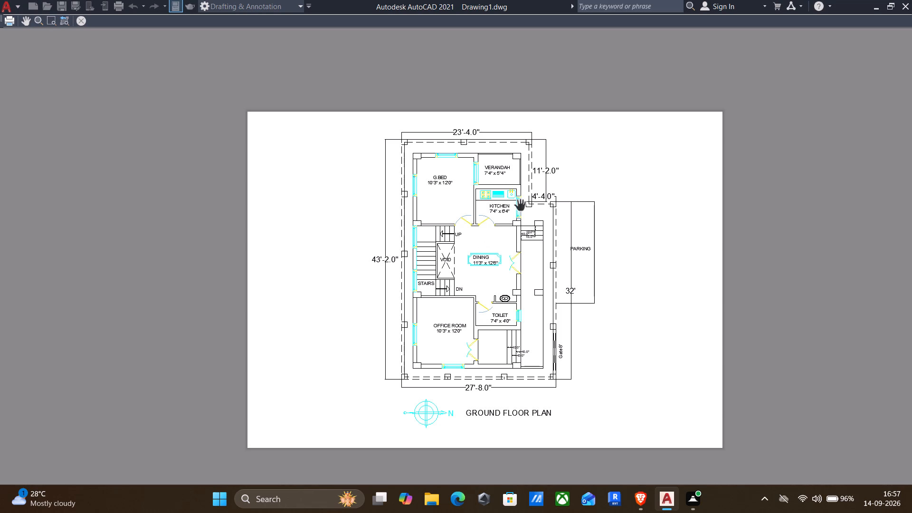
{"action": "scroll", "coordinate": [520, 206], "scroll_direction": "up", "scroll_amount": 2}
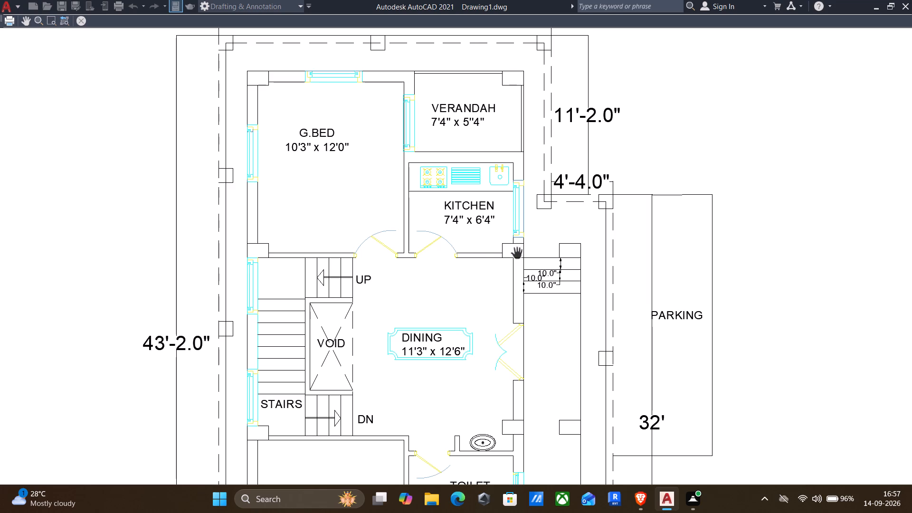
{"action": "scroll", "coordinate": [517, 255], "scroll_direction": "down", "scroll_amount": 1}
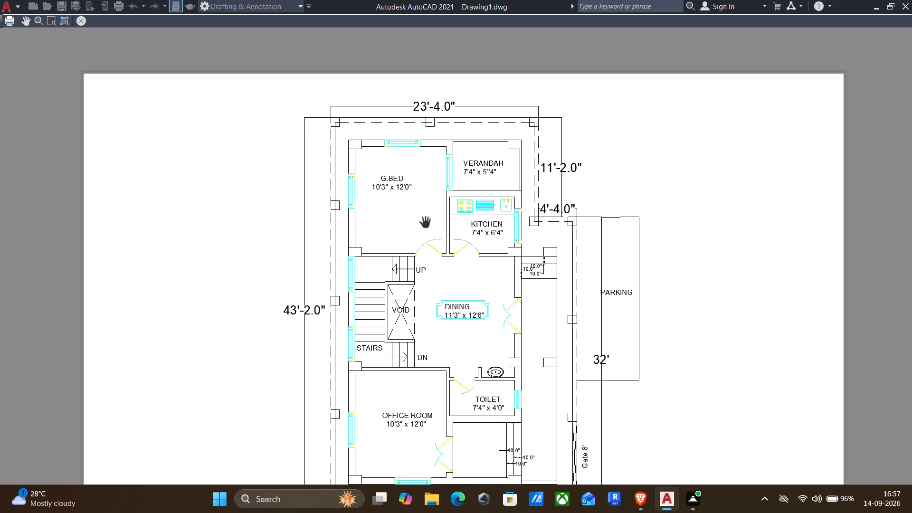
{"action": "key", "text": "Escape"}
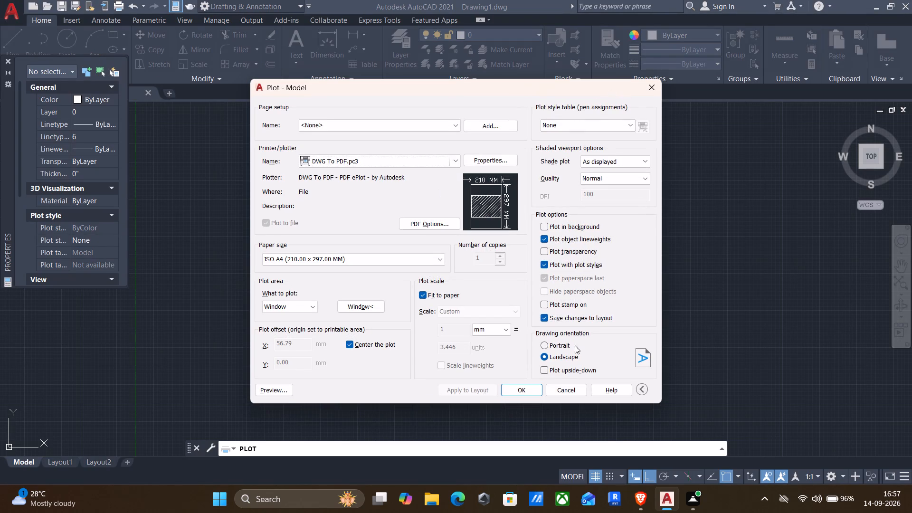
{"action": "left_click", "coordinate": [564, 389]}
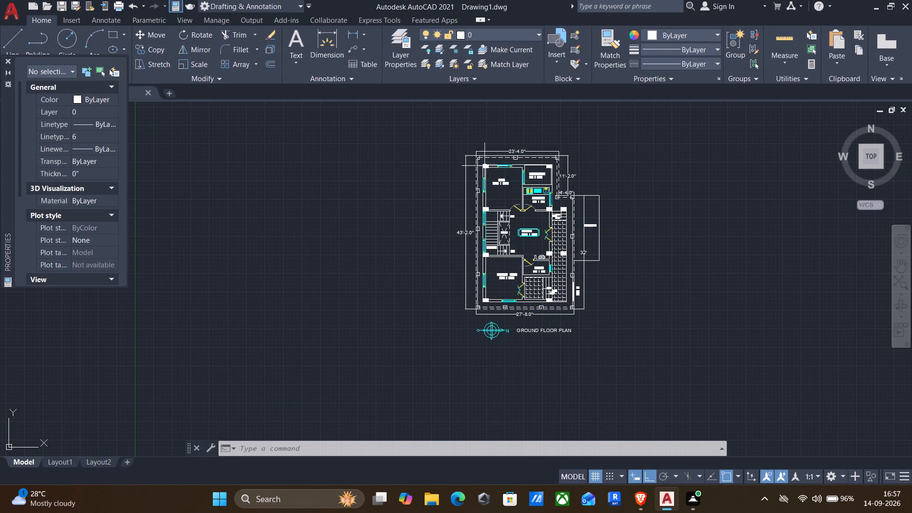
Change the colour of the solid column hatch to black (0,0,0).
{"action": "scroll", "coordinate": [485, 166], "scroll_direction": "up", "scroll_amount": 3}
{"action": "left_click", "coordinate": [485, 166]}
{"action": "scroll", "coordinate": [494, 189], "scroll_direction": "down", "scroll_amount": 2}
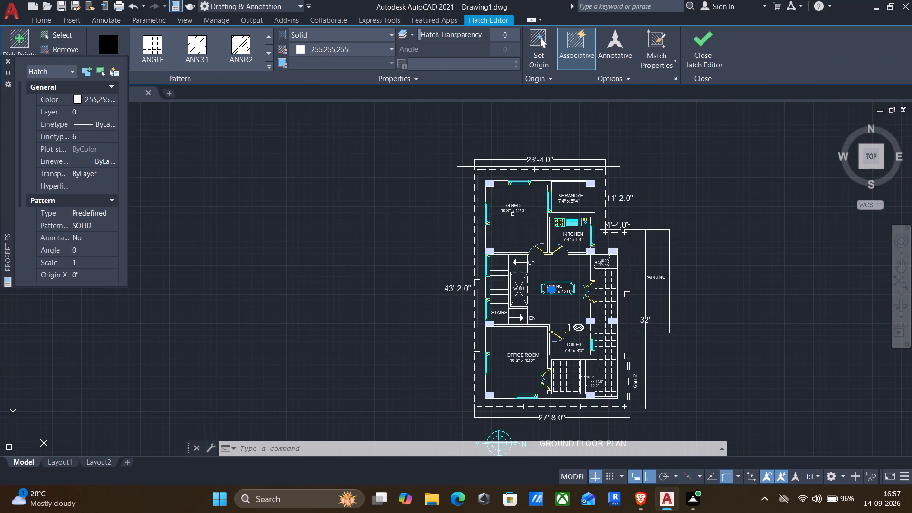
{"action": "left_click", "coordinate": [335, 50]}
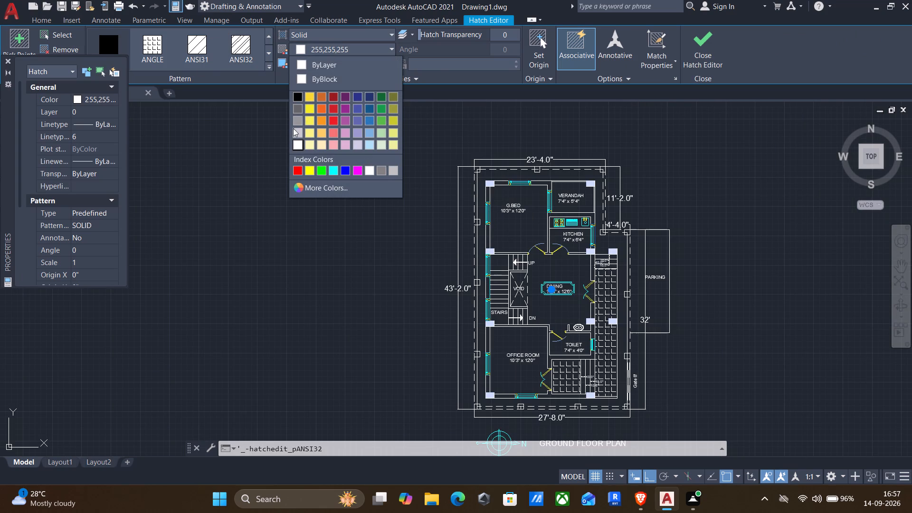
{"action": "left_click", "coordinate": [295, 94]}
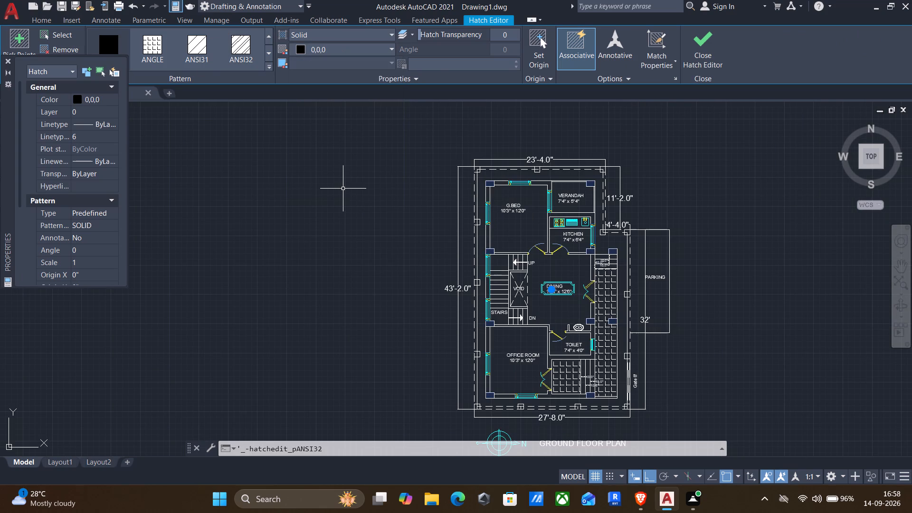
{"action": "key", "text": "Escape"}
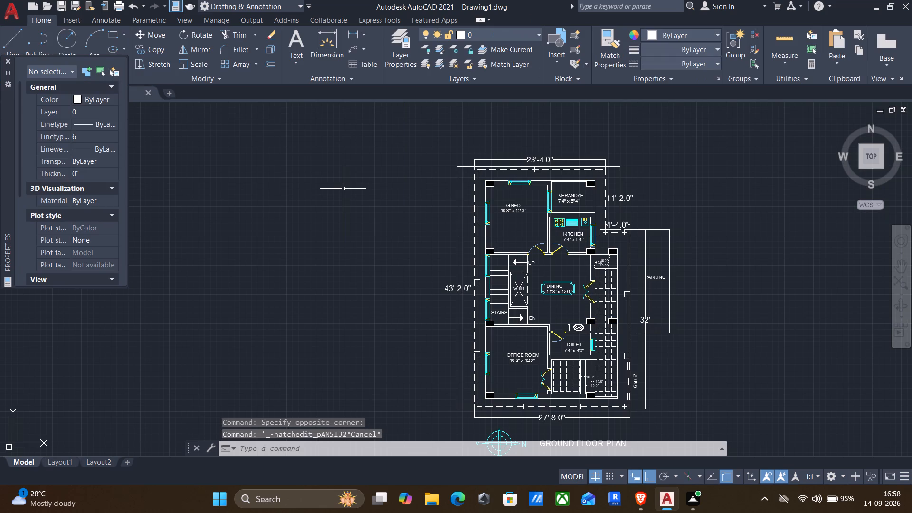
Preview the plot again with the same settings, examine the column fills on the sheet, and return to the plot settings.
{"action": "key", "text": "ctrl+p"}
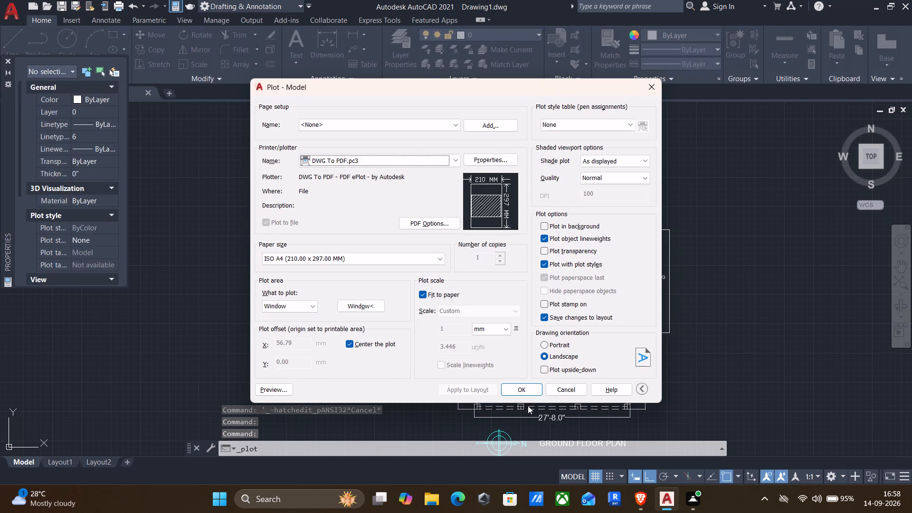
{"action": "left_click", "coordinate": [286, 389]}
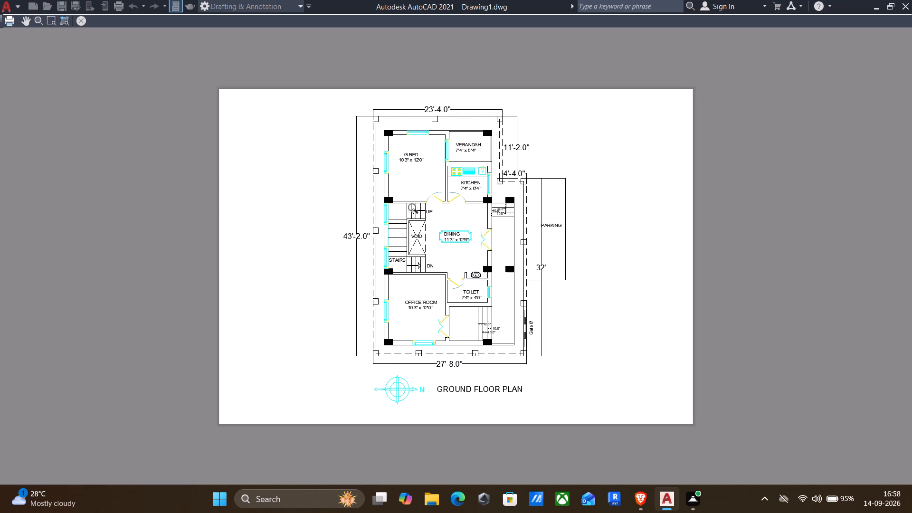
{"action": "scroll", "coordinate": [497, 209], "scroll_direction": "up", "scroll_amount": 4}
{"action": "scroll", "coordinate": [495, 209], "scroll_direction": "down", "scroll_amount": 2}
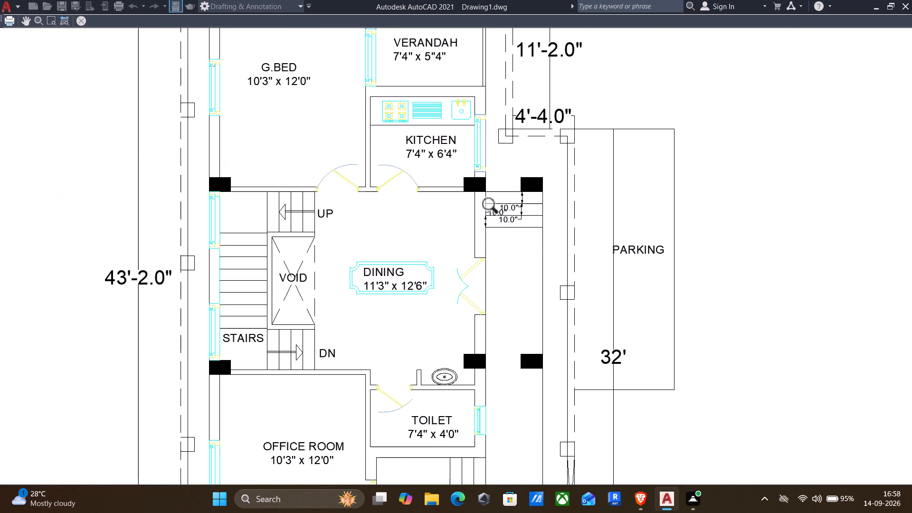
{"action": "scroll", "coordinate": [495, 209], "scroll_direction": "down", "scroll_amount": 3}
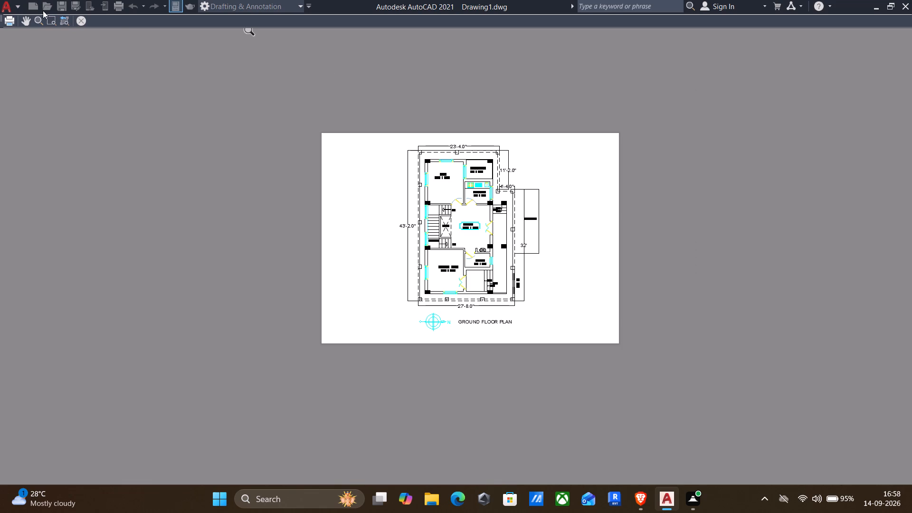
{"action": "left_click", "coordinate": [81, 21]}
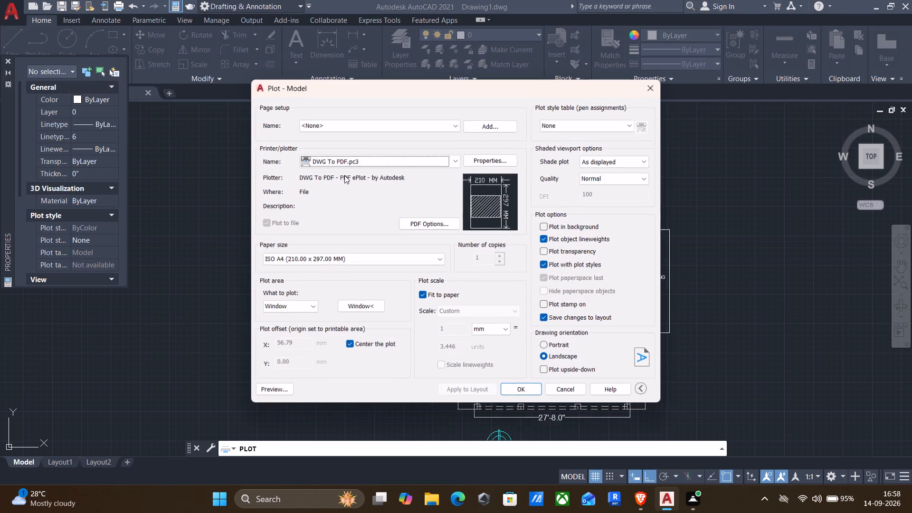
Plot the floor plan to a PDF named g-floor-residential in the Documents folder, and close the PDF viewer.
{"action": "left_click", "coordinate": [513, 389]}
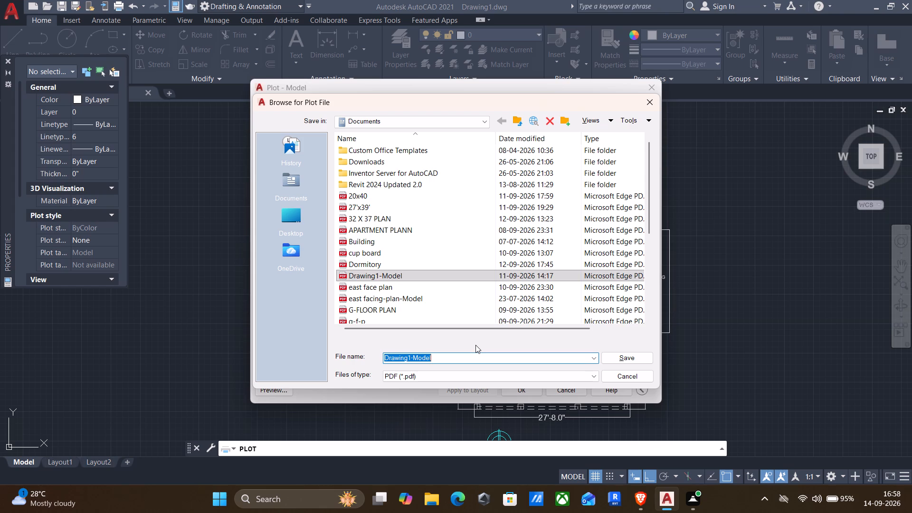
{"action": "key", "text": "BackSpace"}
{"action": "key", "text": "g"}
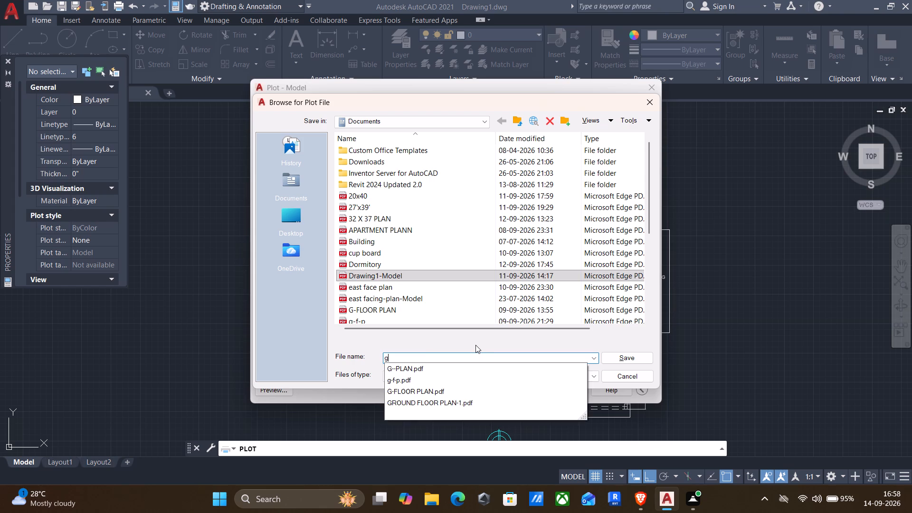
{"action": "type", "text": "-floor"}
{"action": "key", "text": "minus"}
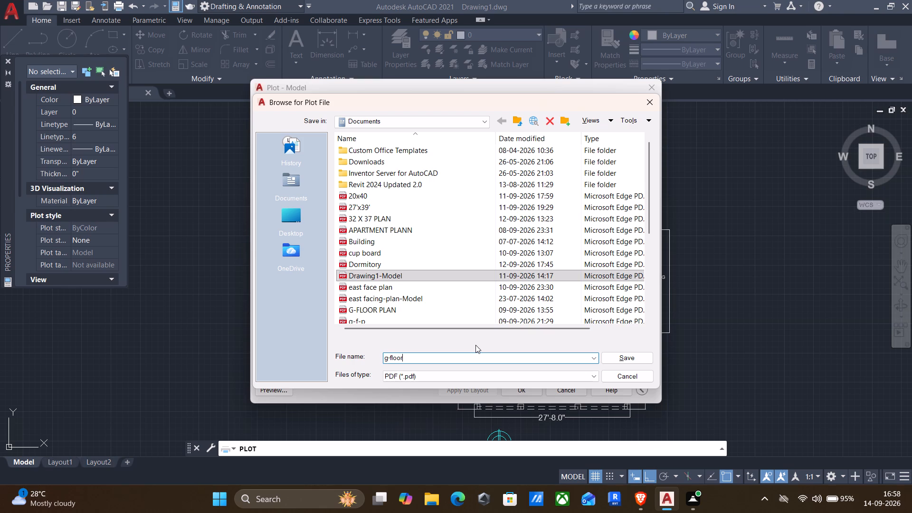
{"action": "type", "text": "residen"}
{"action": "type", "text": "tial"}
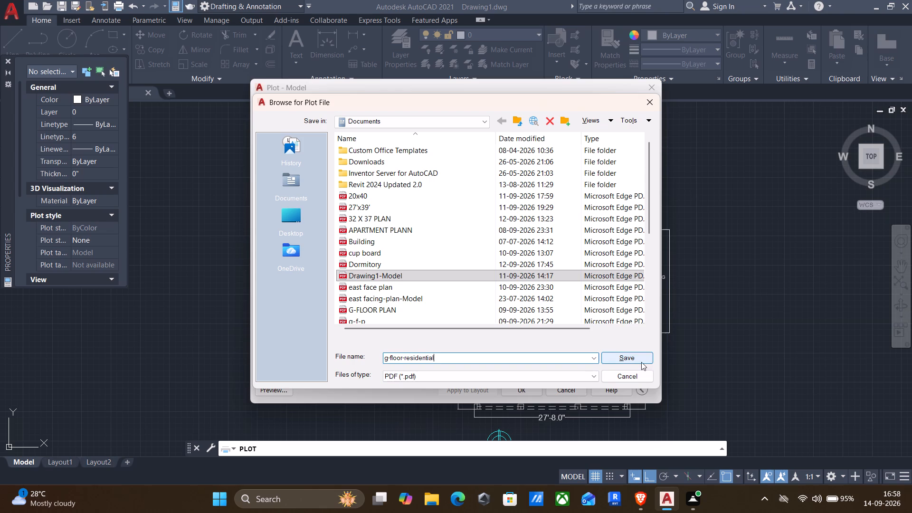
{"action": "left_click", "coordinate": [637, 344]}
{"action": "left_click", "coordinate": [628, 361]}
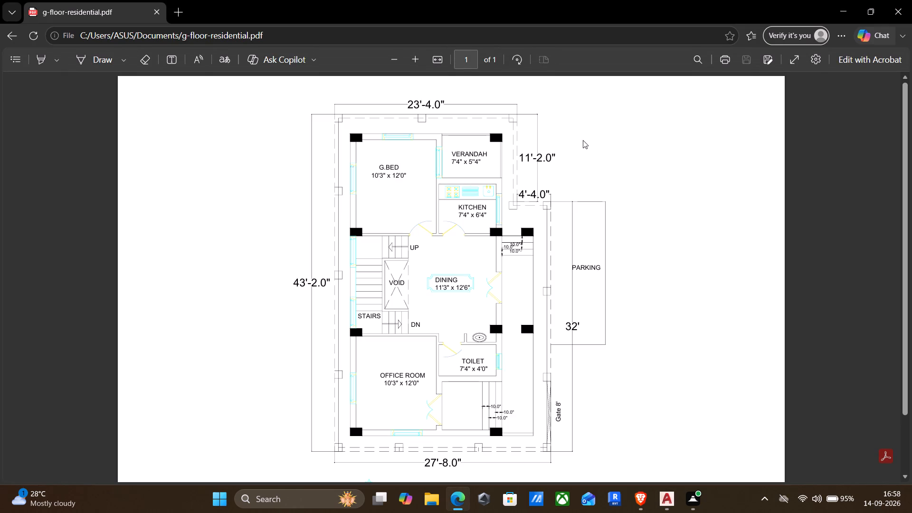
{"action": "left_click", "coordinate": [911, 8]}
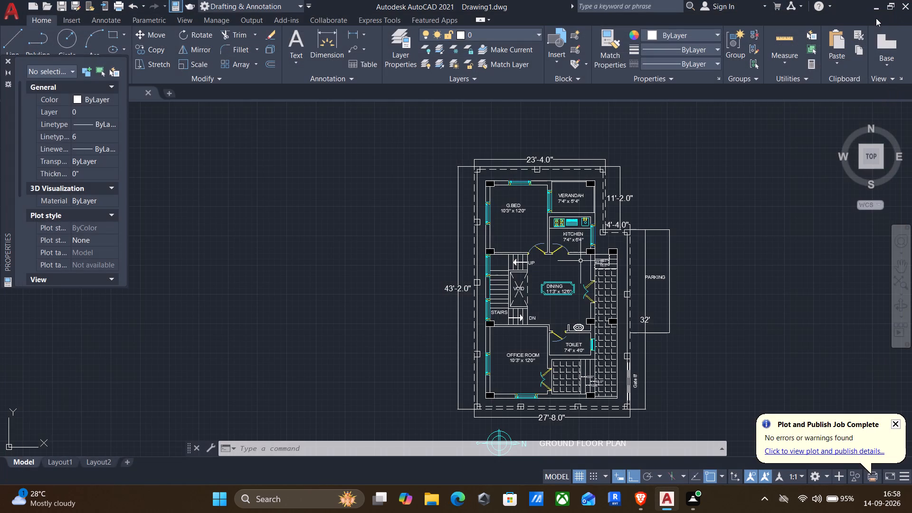
Save the drawing in the Documents folder as an AutoCAD 2018 drawing named G-Flooor-residential.
{"action": "key", "text": "ctrl+s"}
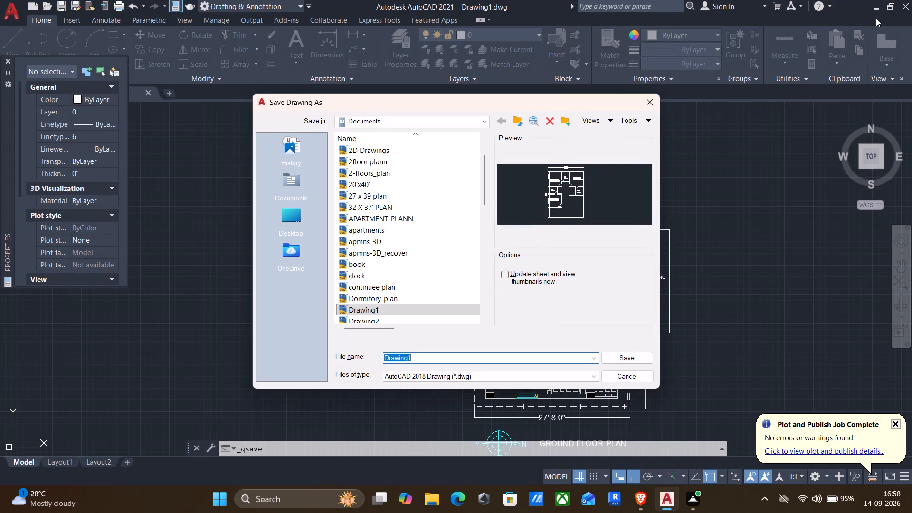
{"action": "key", "text": "BackSpace"}
{"action": "key", "text": "g"}
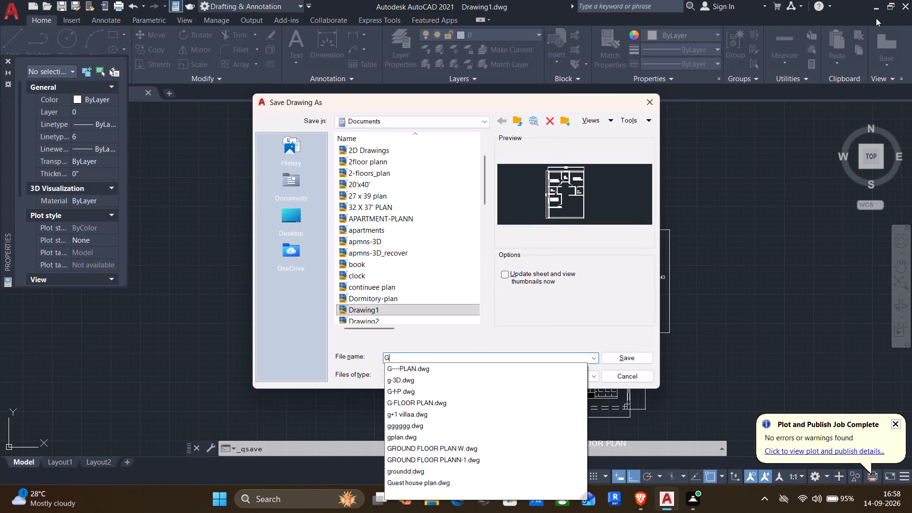
{"action": "key", "text": "minus"}
{"action": "key", "text": "f"}
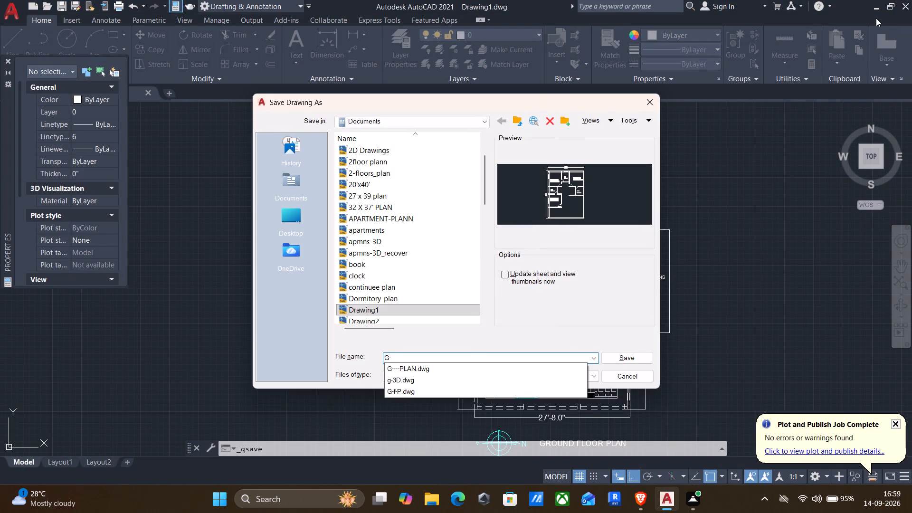
{"action": "type", "text": "looor"}
{"action": "type", "text": "-residential"}
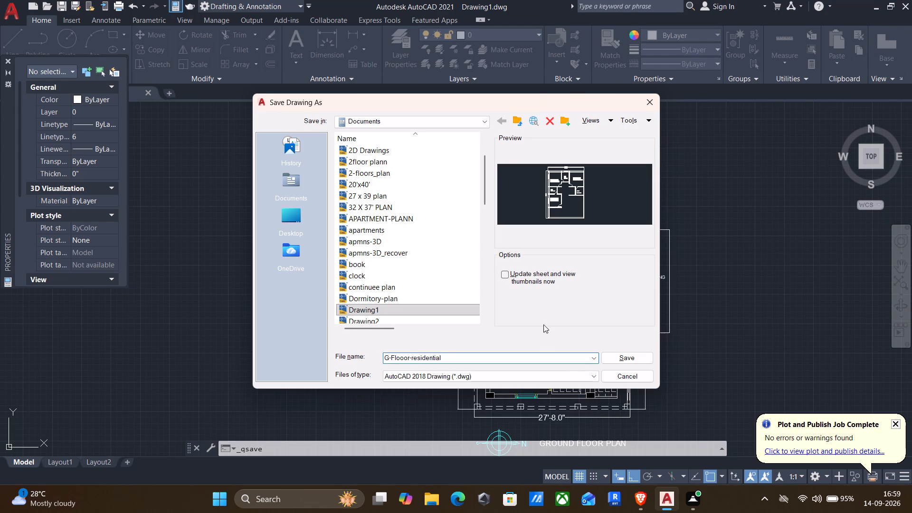
{"action": "left_click", "coordinate": [633, 358]}
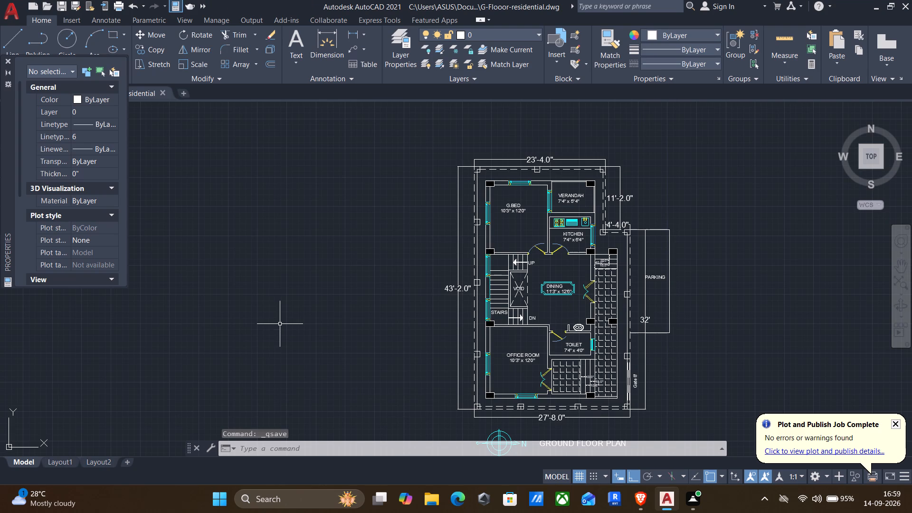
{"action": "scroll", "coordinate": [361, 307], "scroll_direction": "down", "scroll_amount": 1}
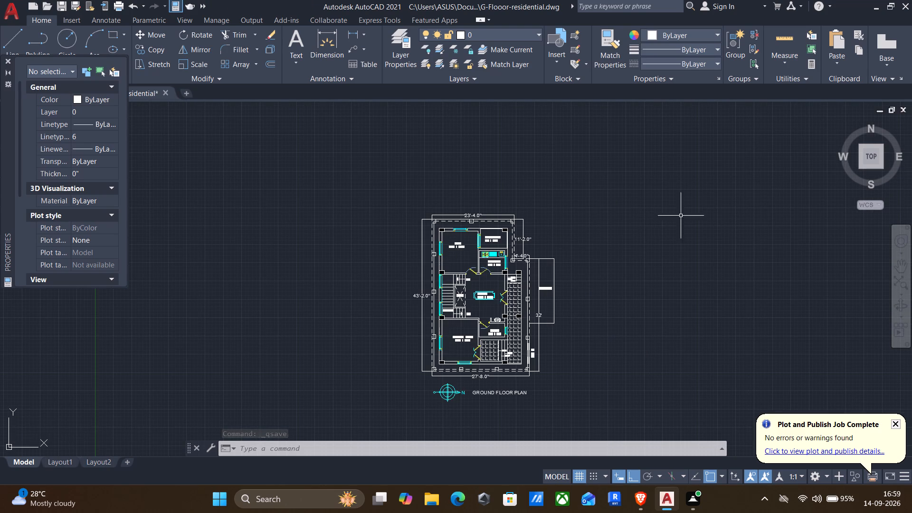